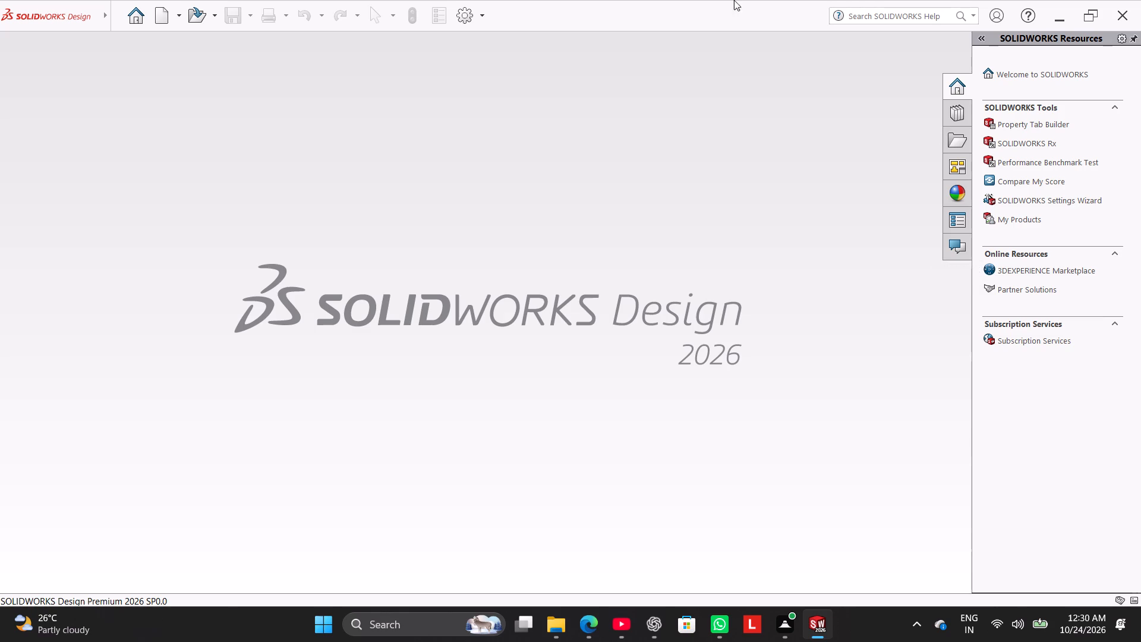
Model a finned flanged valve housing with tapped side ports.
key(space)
Create a new part document.
click(160, 18)
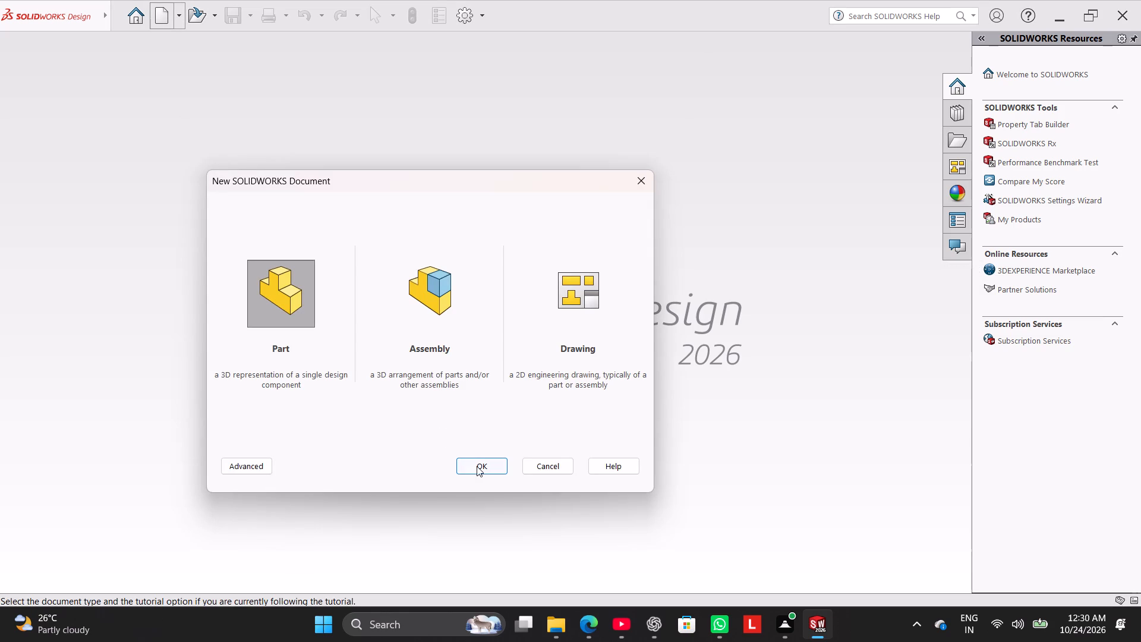
click(477, 466)
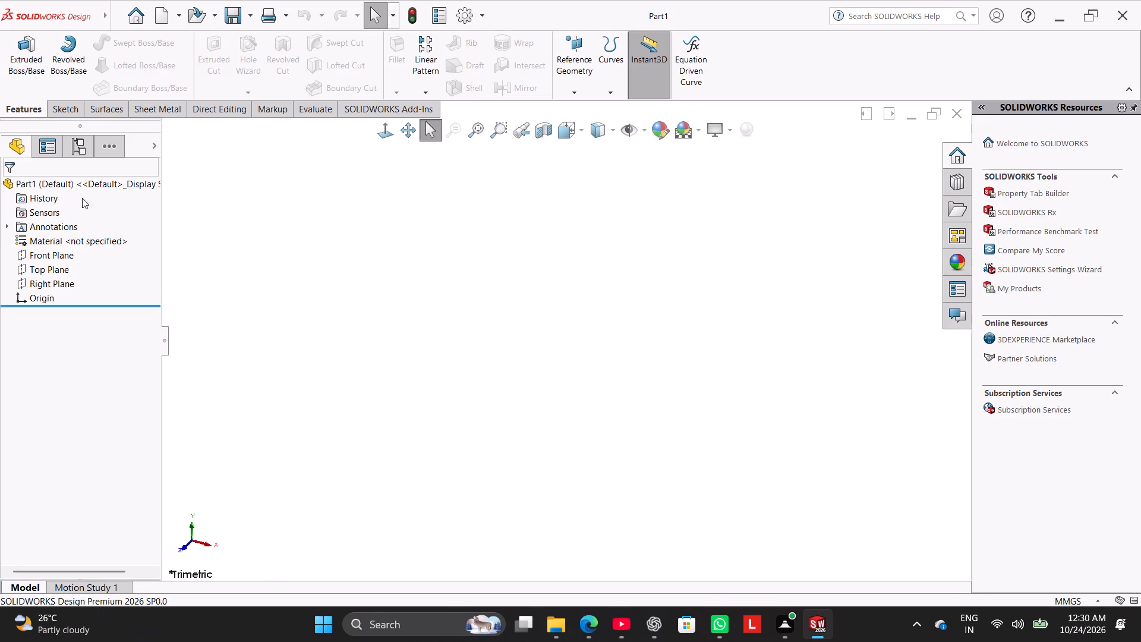
Start a new sketch on the Front Plane.
click(63, 254)
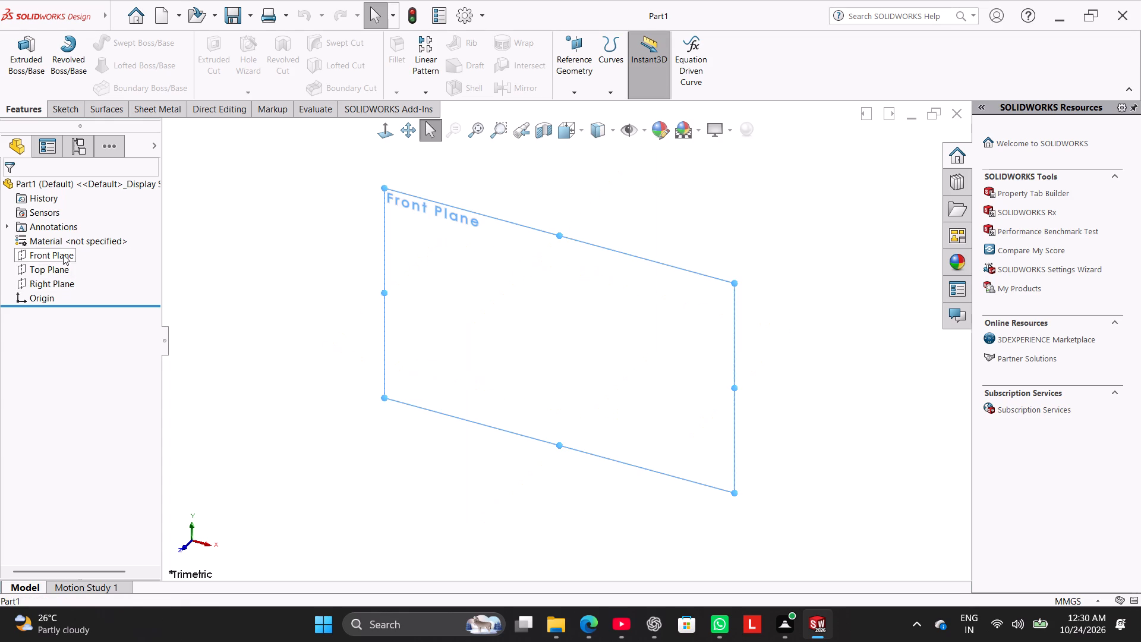
click(80, 236)
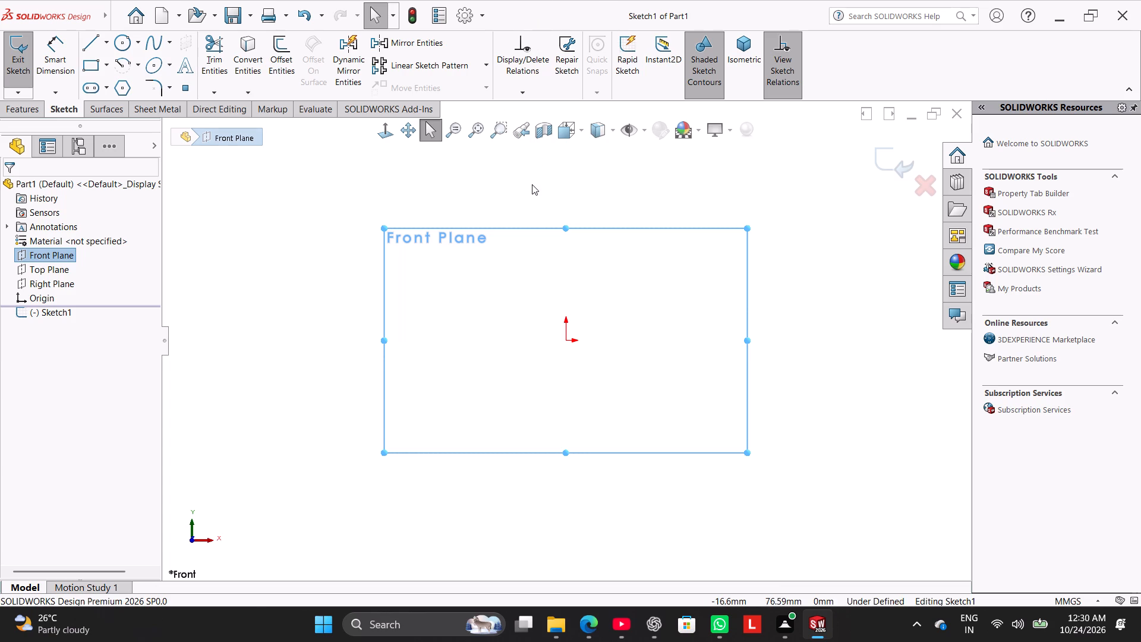
Draw a vertical centerline upward from the origin.
click(103, 44)
click(103, 71)
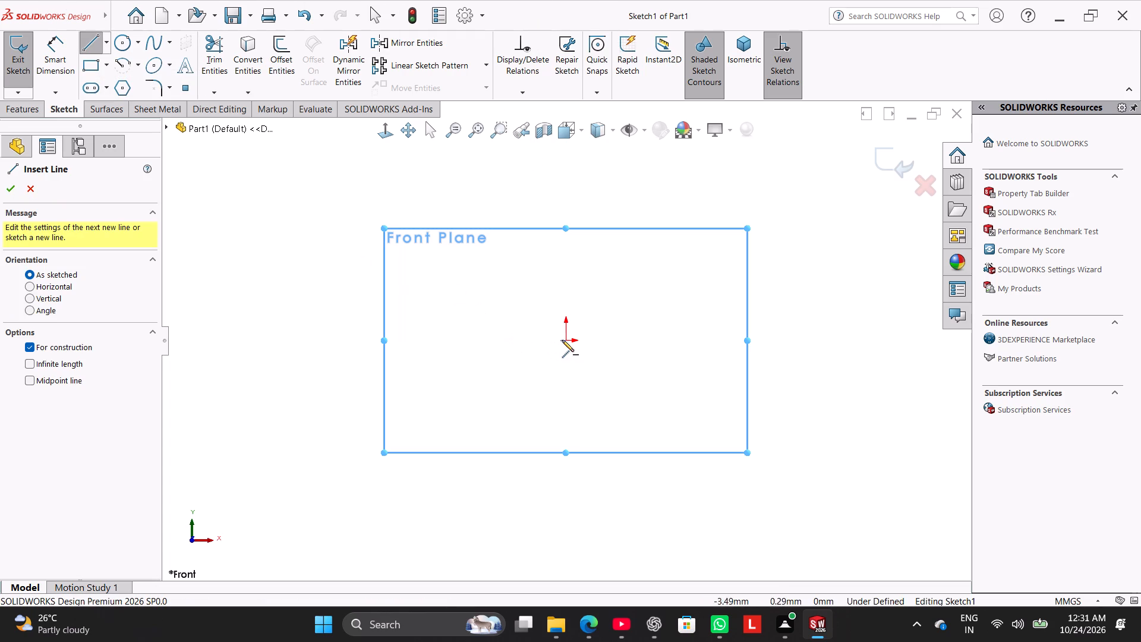
click(563, 339)
scroll(566, 191, up, 4)
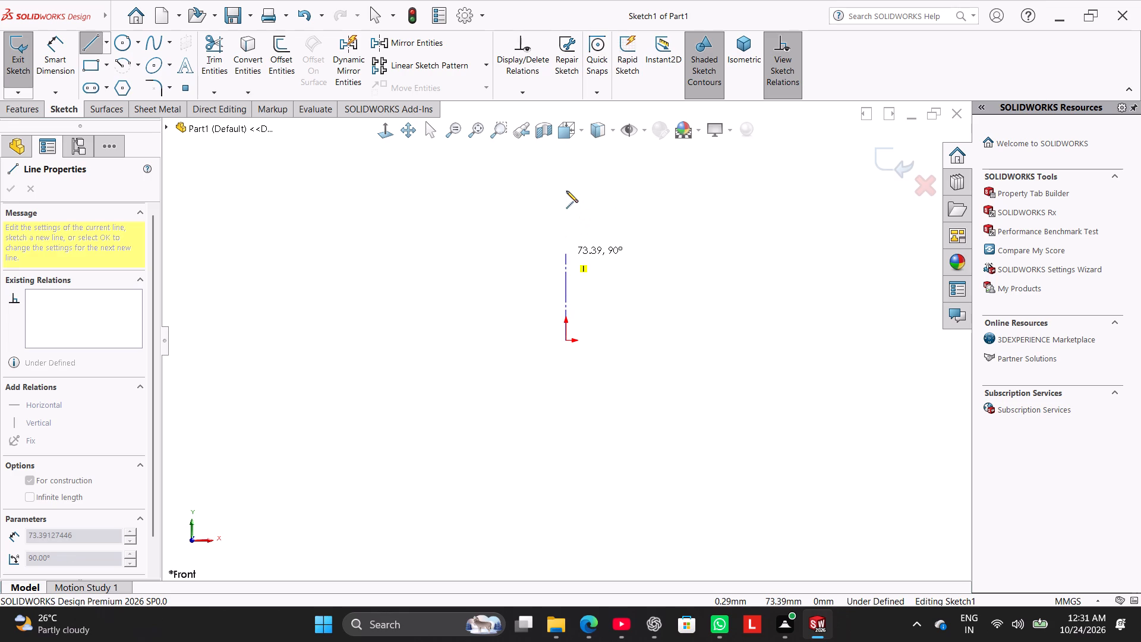
click(566, 204)
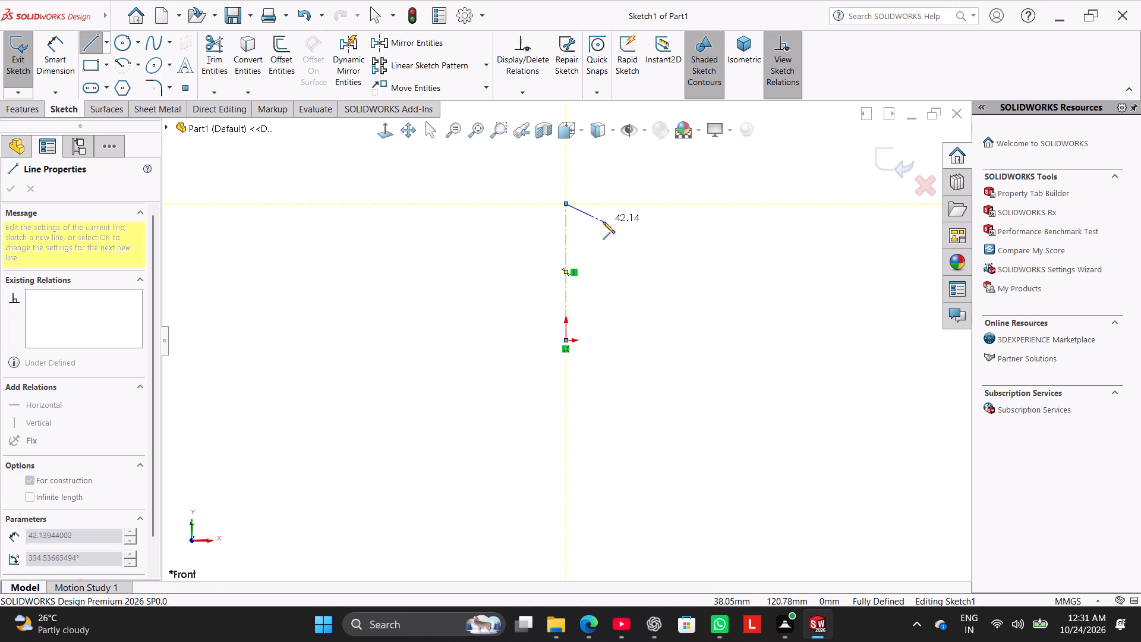
right_click(603, 222)
click(614, 230)
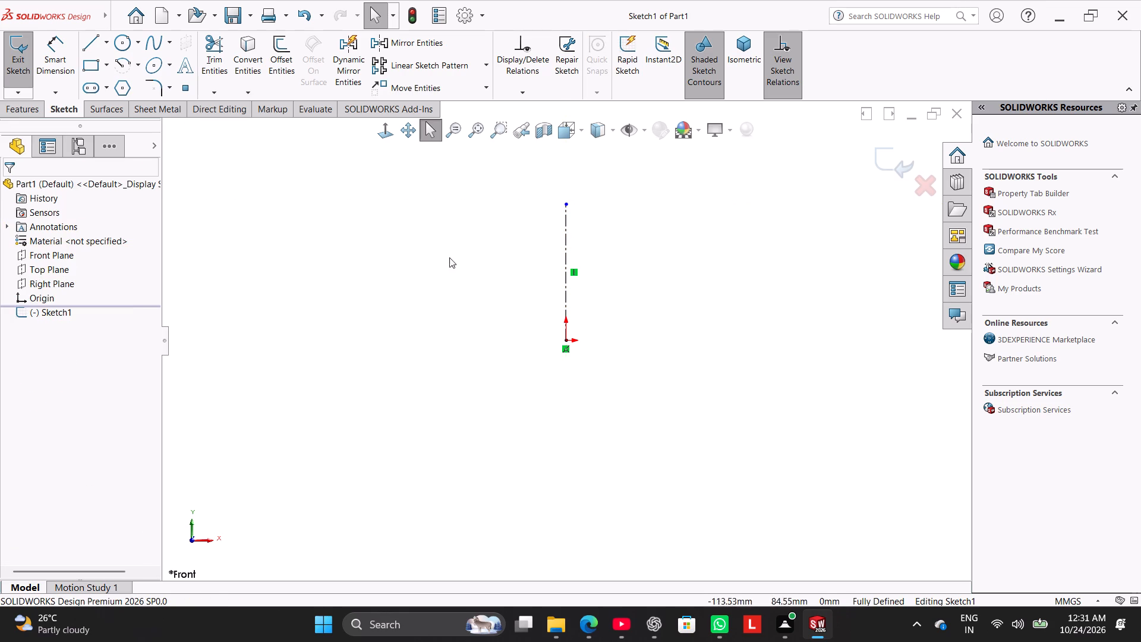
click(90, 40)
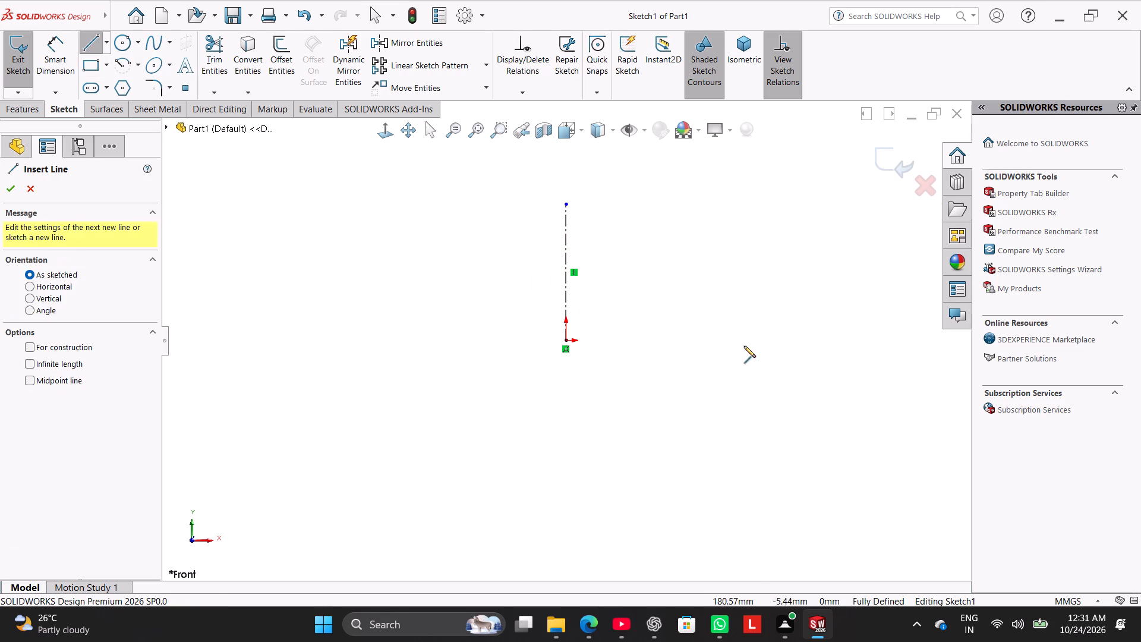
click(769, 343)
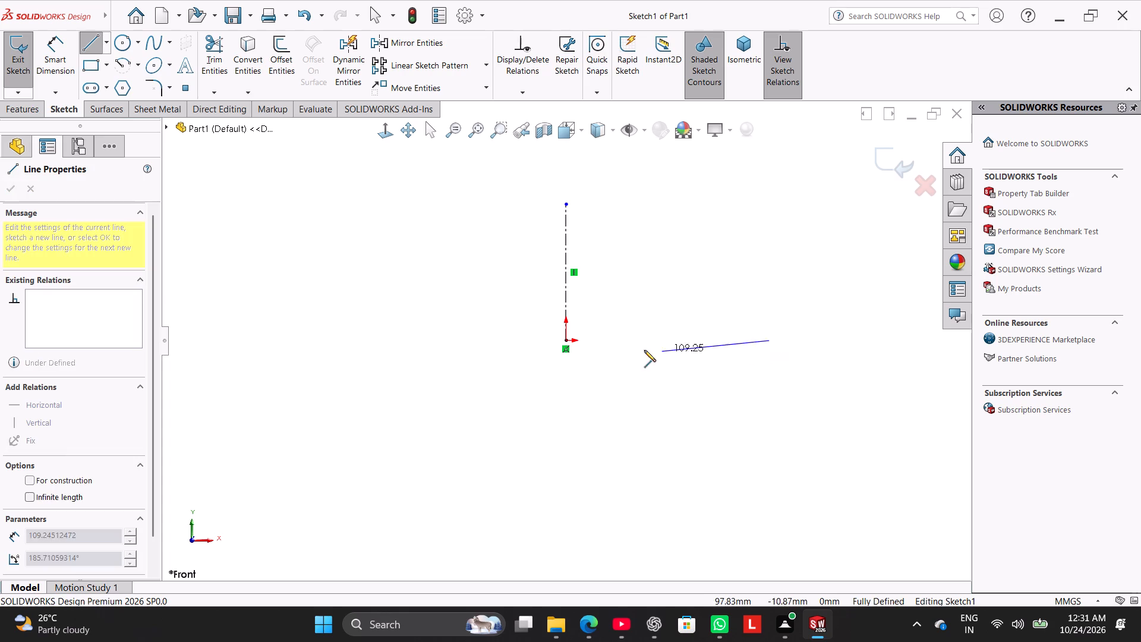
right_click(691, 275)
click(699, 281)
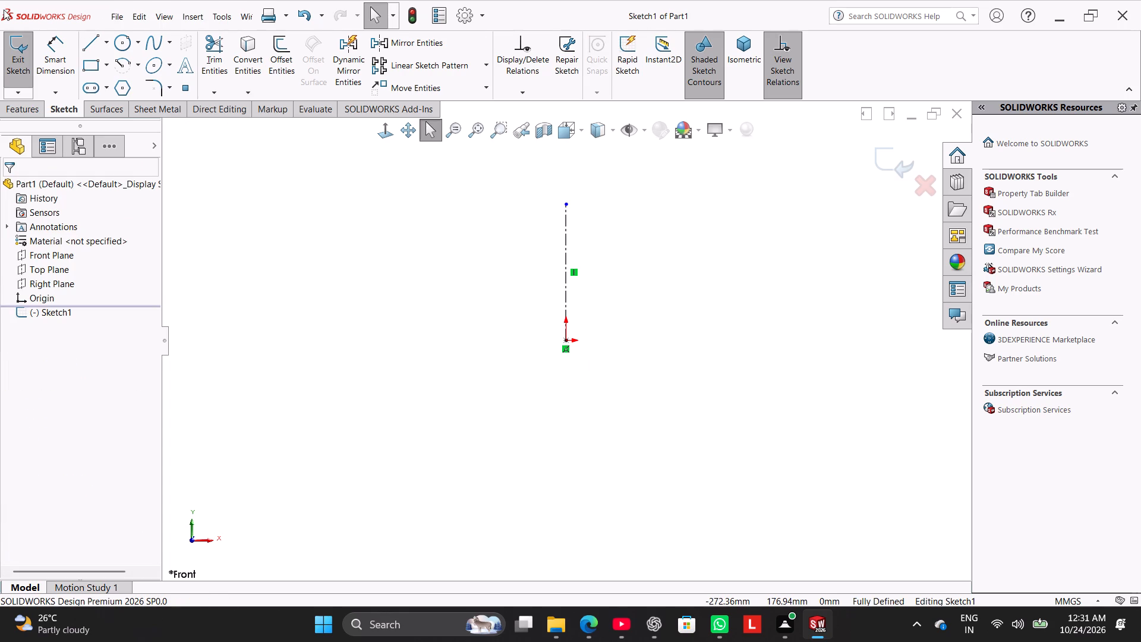
Draw a stepped half-profile from the origin: base about 275 mm long, short outer edge, inward step, vertical wall, sloped shoulder and flat top.
click(90, 43)
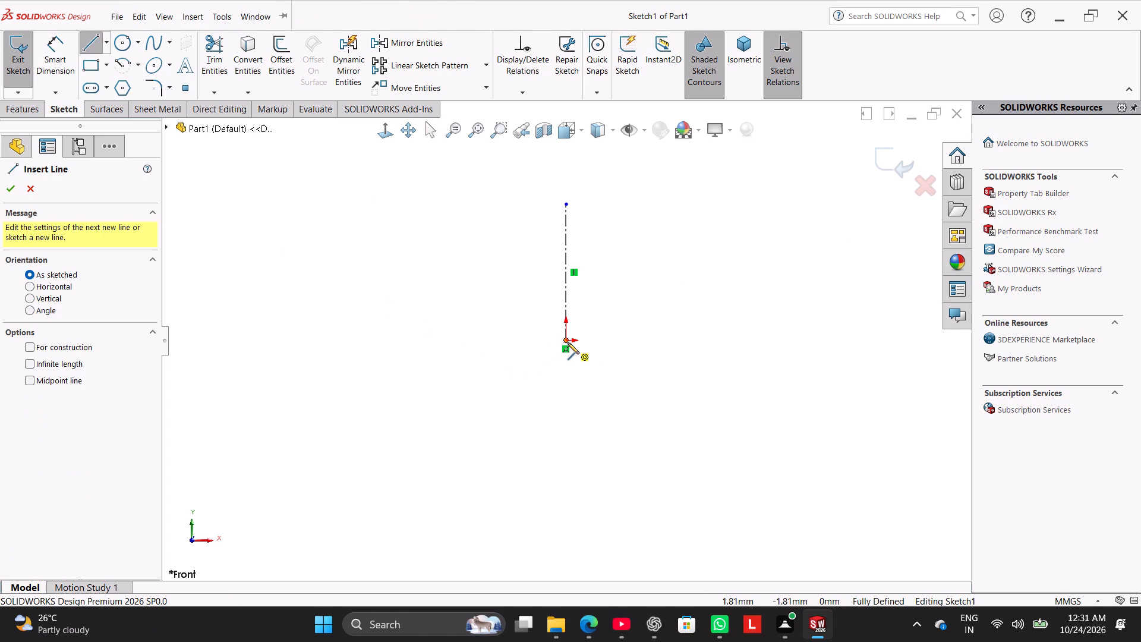
click(568, 342)
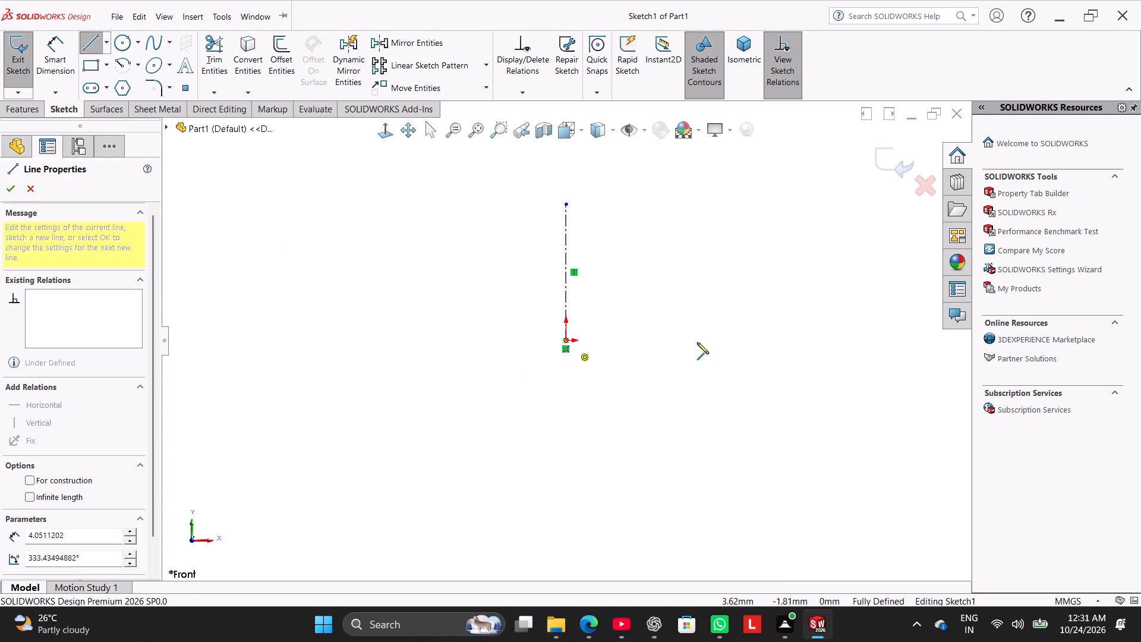
click(837, 339)
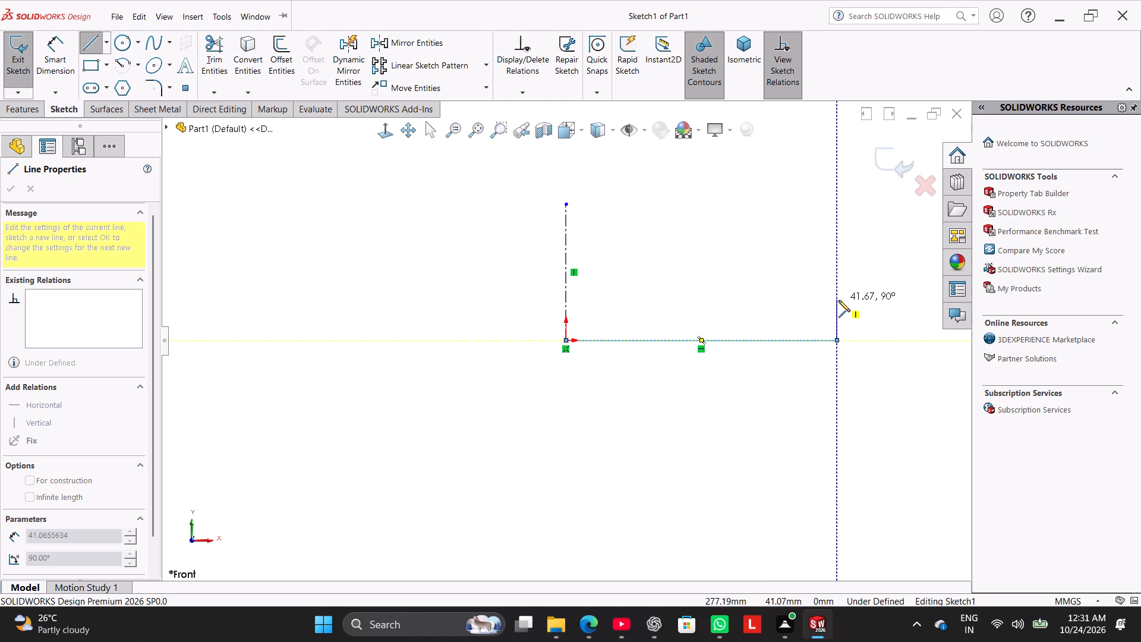
click(839, 300)
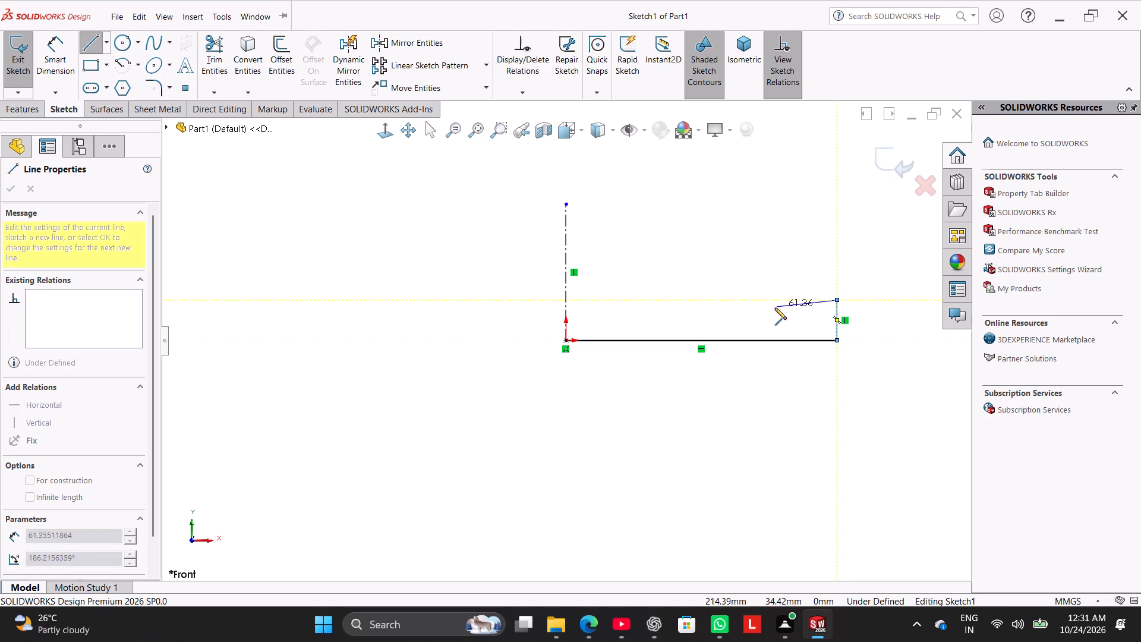
click(777, 299)
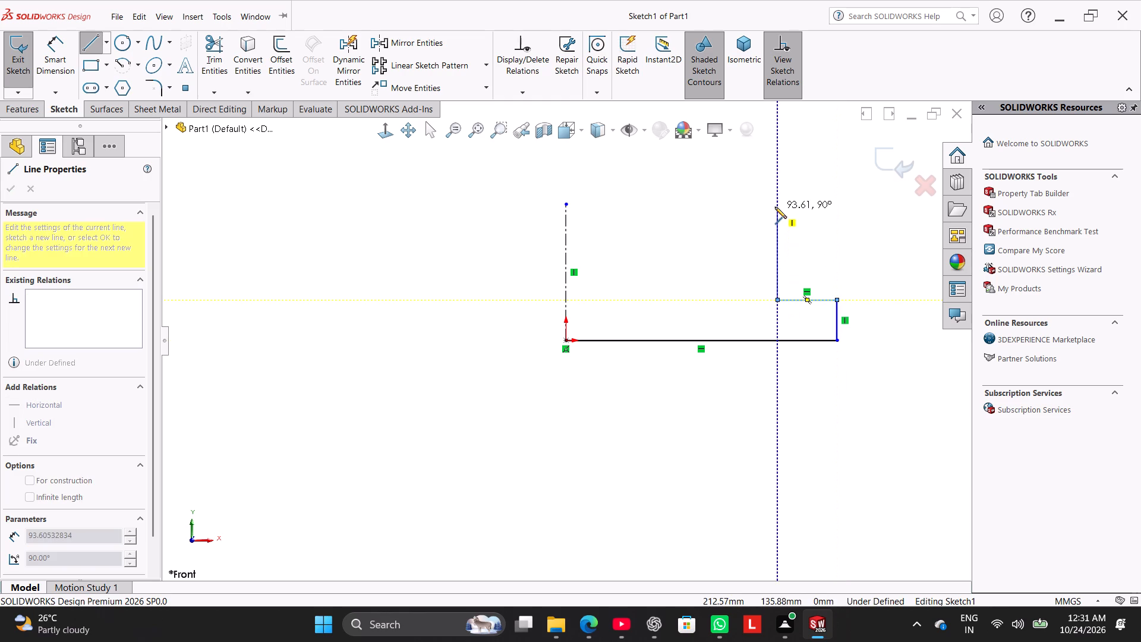
click(777, 169)
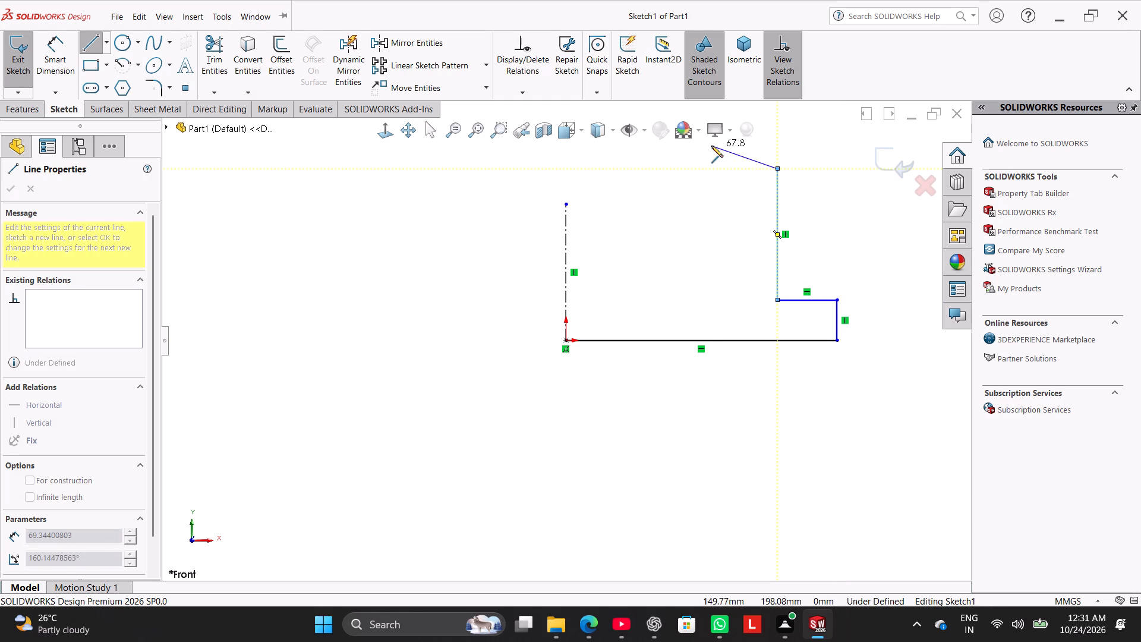
scroll(721, 162, up, 2)
click(642, 167)
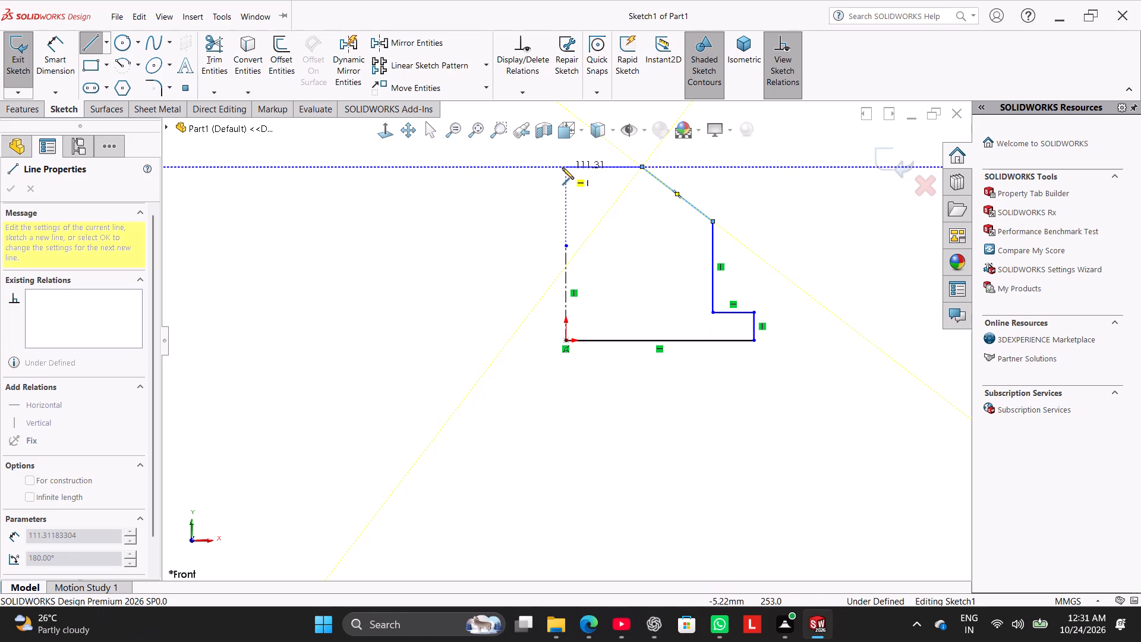
click(562, 168)
right_click(587, 200)
click(600, 210)
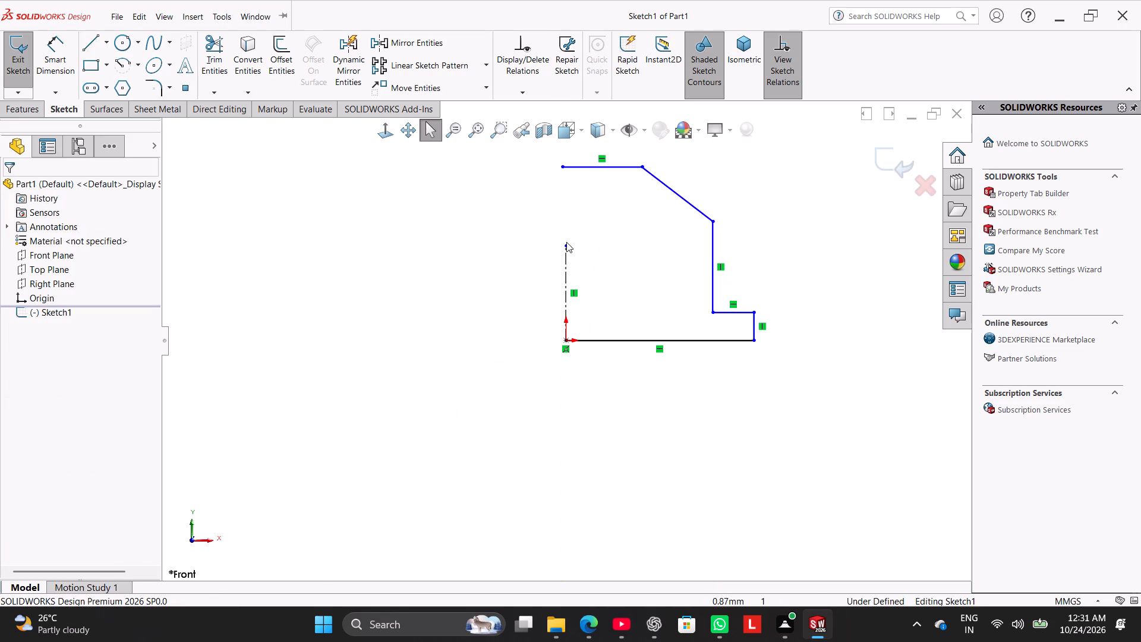
Extend the centerline's upper end to the profile's top line and join the top line's free end to it.
drag(566, 244, 571, 167)
right_click(518, 218)
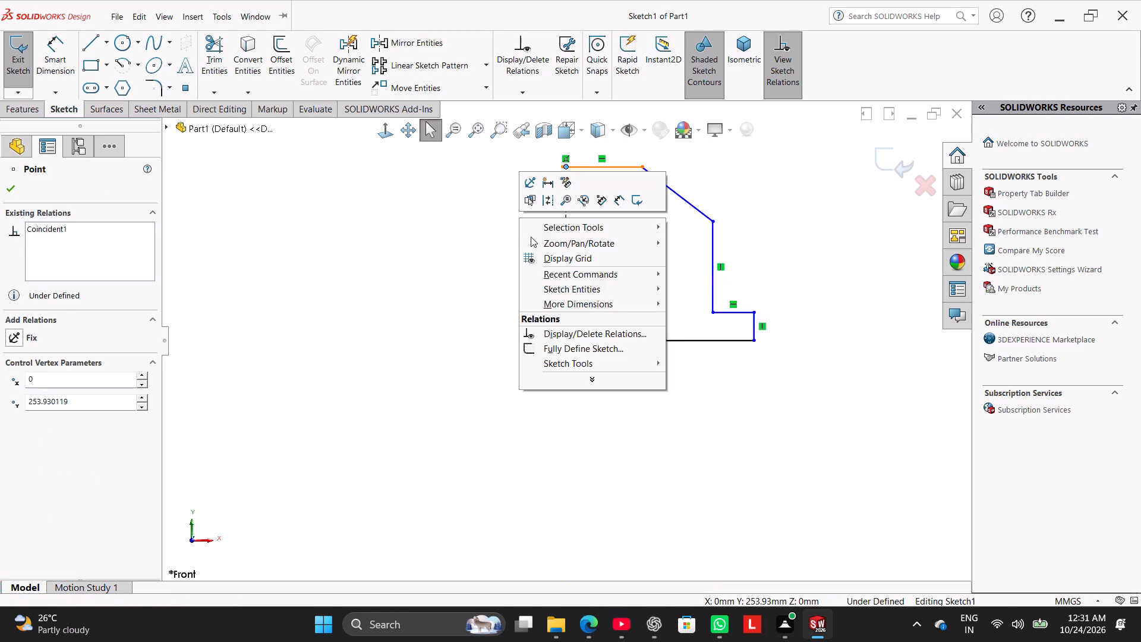
drag(473, 228, 478, 225)
scroll(566, 191, down, 8)
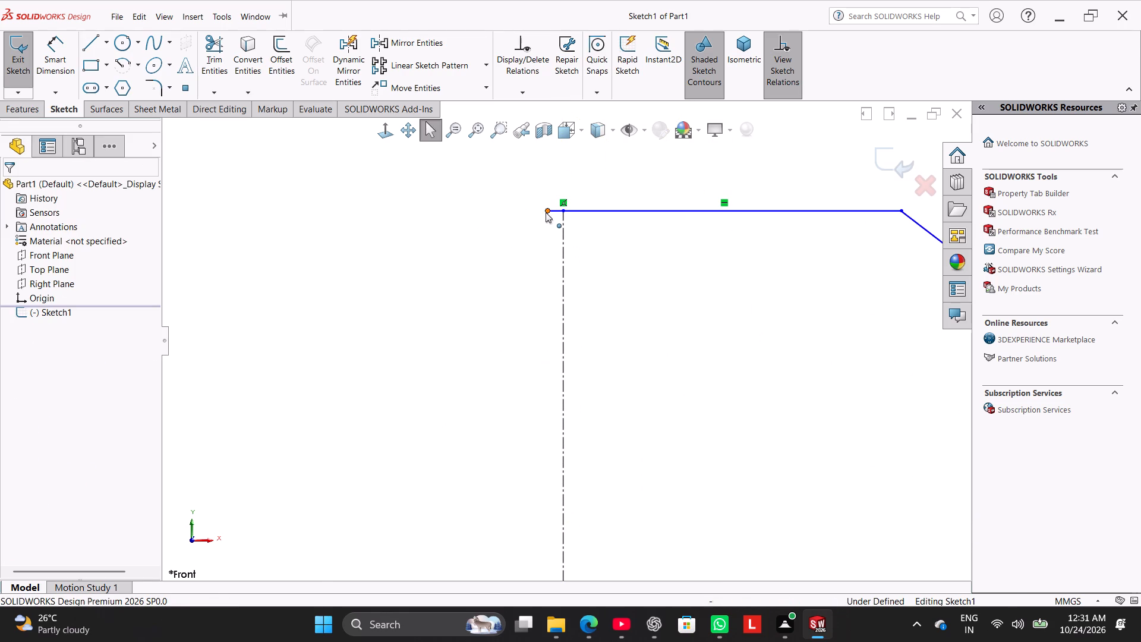
drag(546, 212, 561, 212)
click(488, 250)
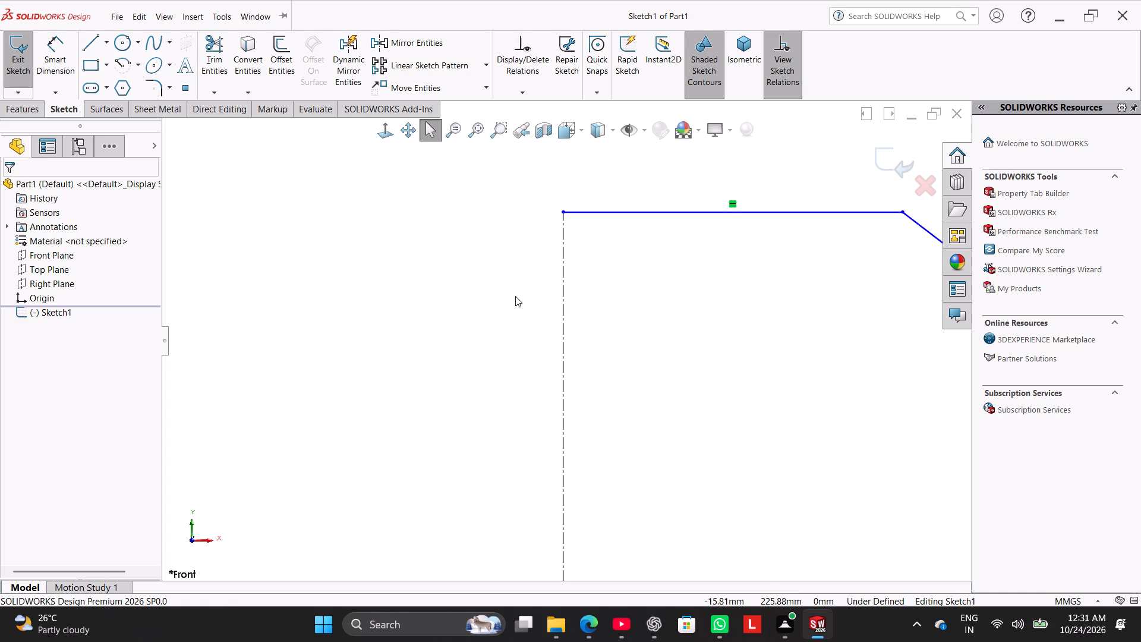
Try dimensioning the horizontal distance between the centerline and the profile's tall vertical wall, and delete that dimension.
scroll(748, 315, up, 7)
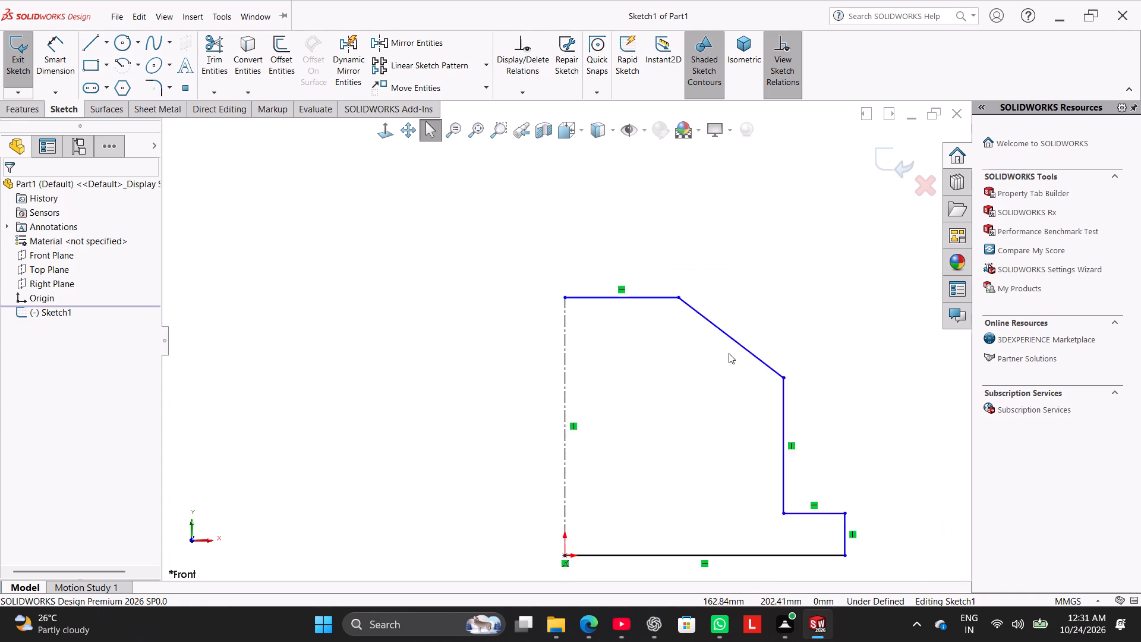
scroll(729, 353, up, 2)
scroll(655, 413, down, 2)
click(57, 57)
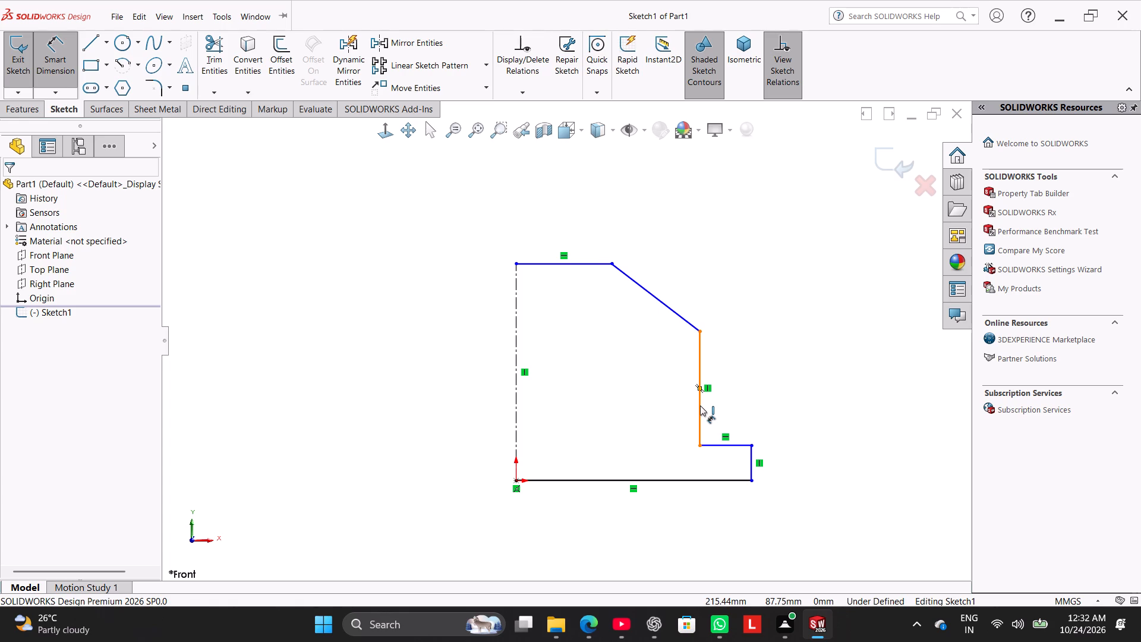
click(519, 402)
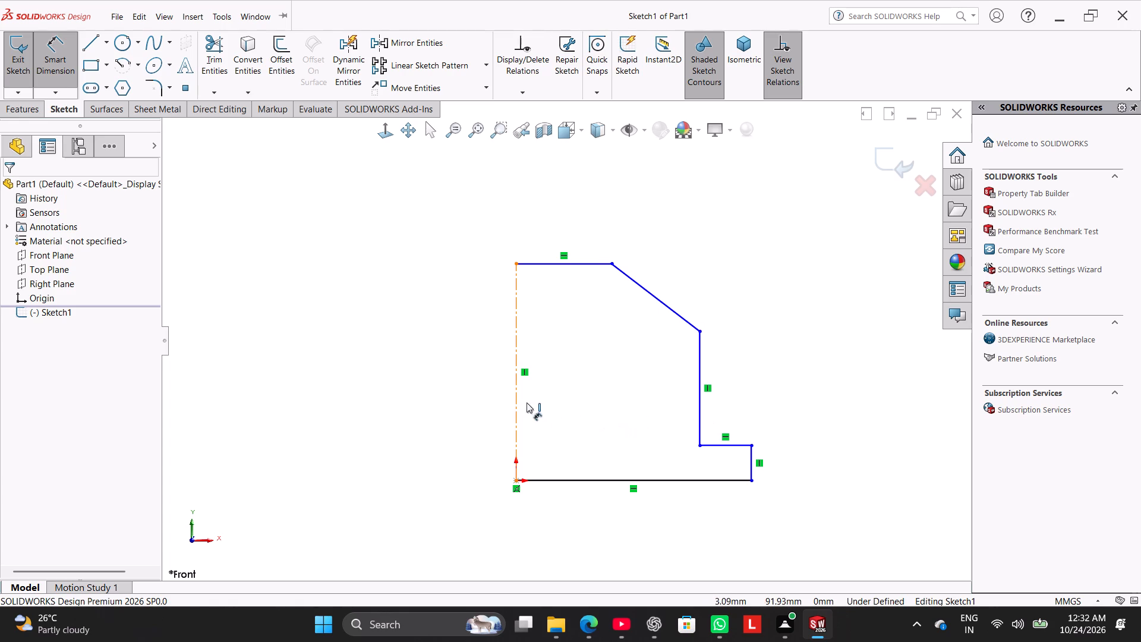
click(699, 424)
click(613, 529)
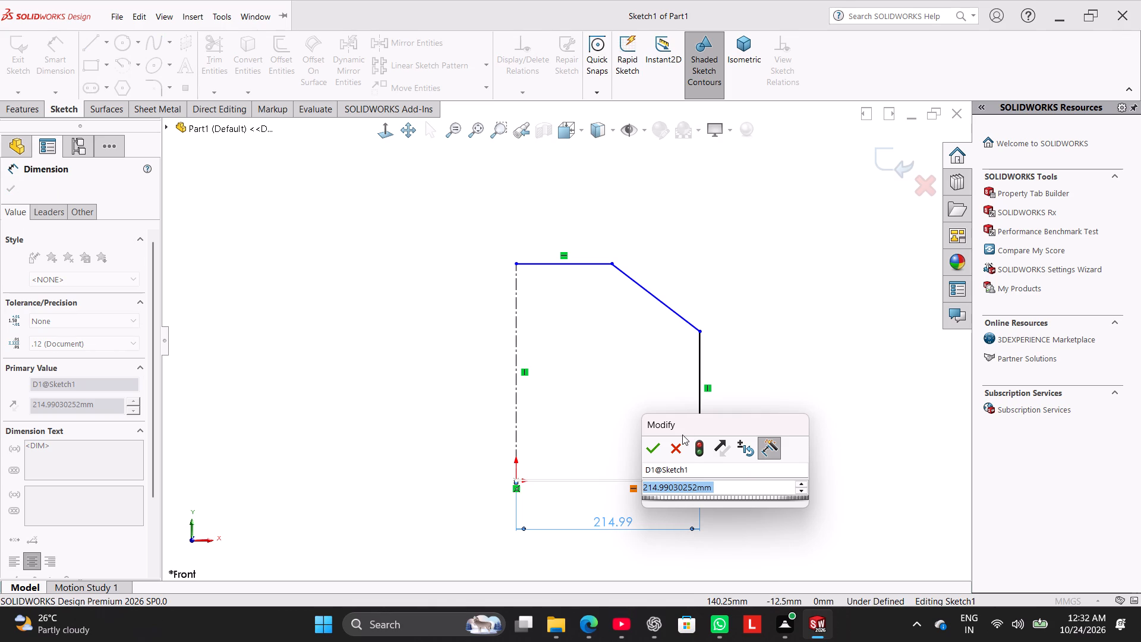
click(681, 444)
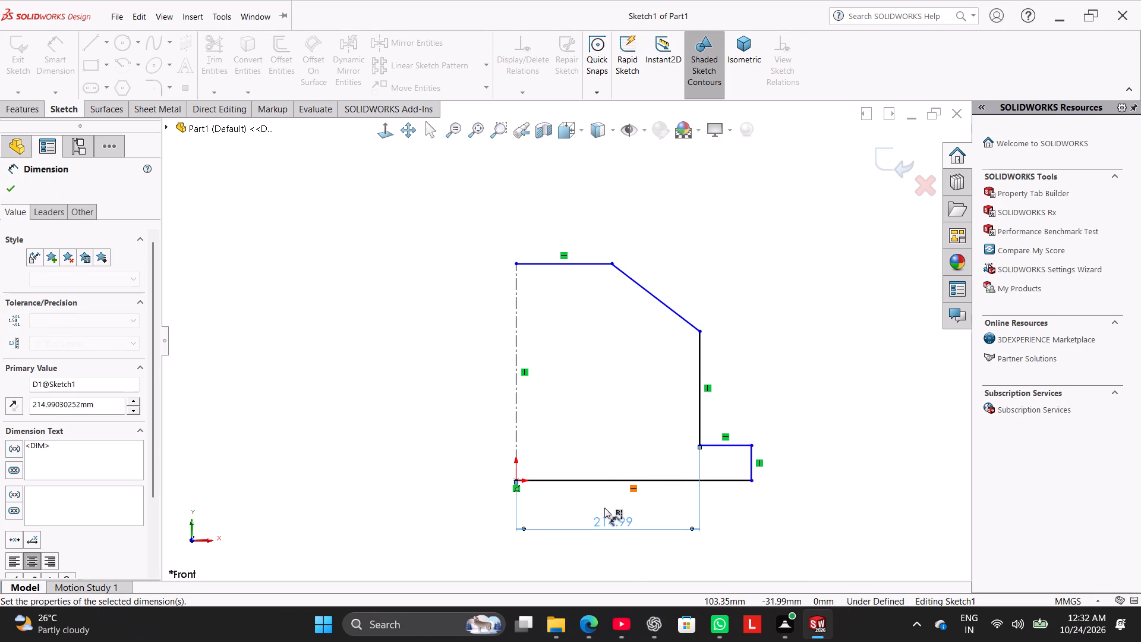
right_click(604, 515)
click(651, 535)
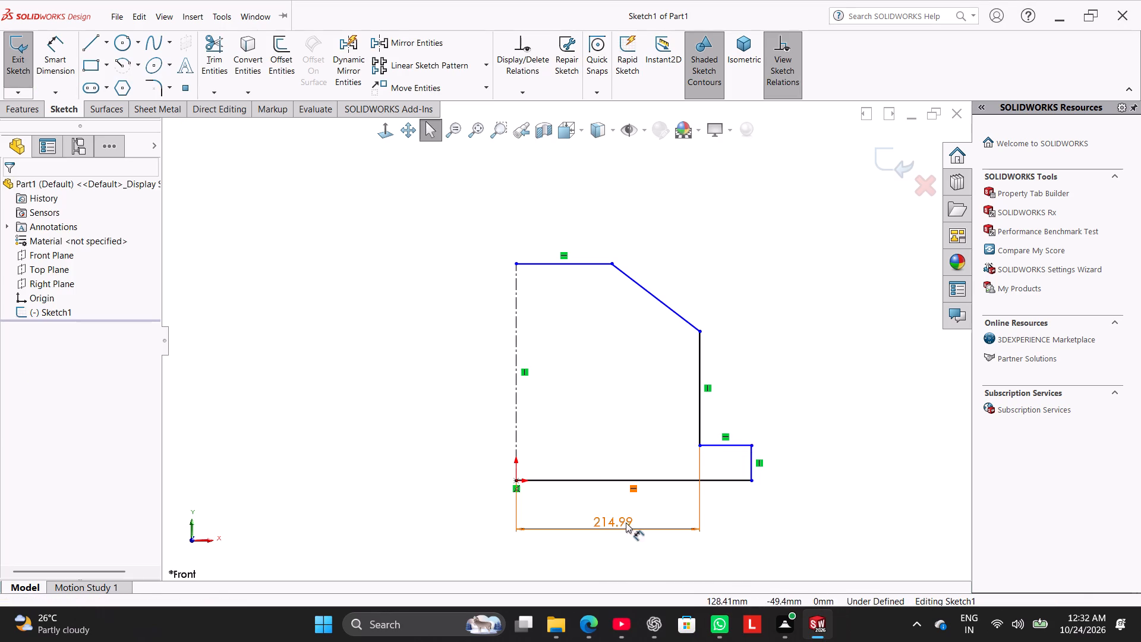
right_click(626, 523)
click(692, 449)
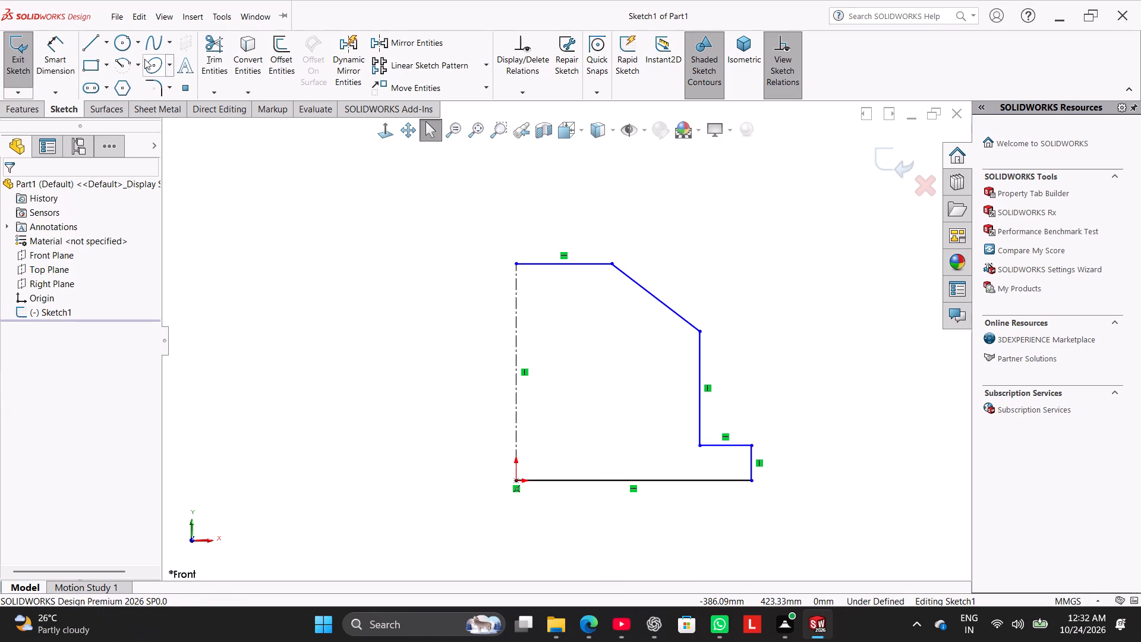
Dimension the short outer edge across the centerline as a doubled (diameter) distance of 150 mm.
click(68, 48)
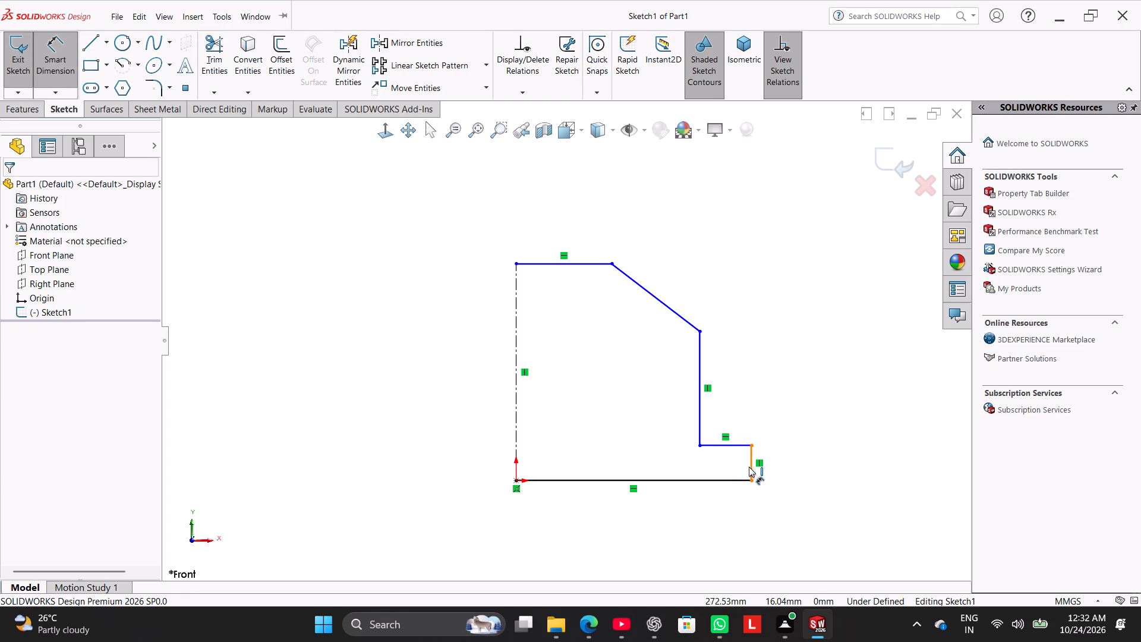
click(749, 467)
click(515, 433)
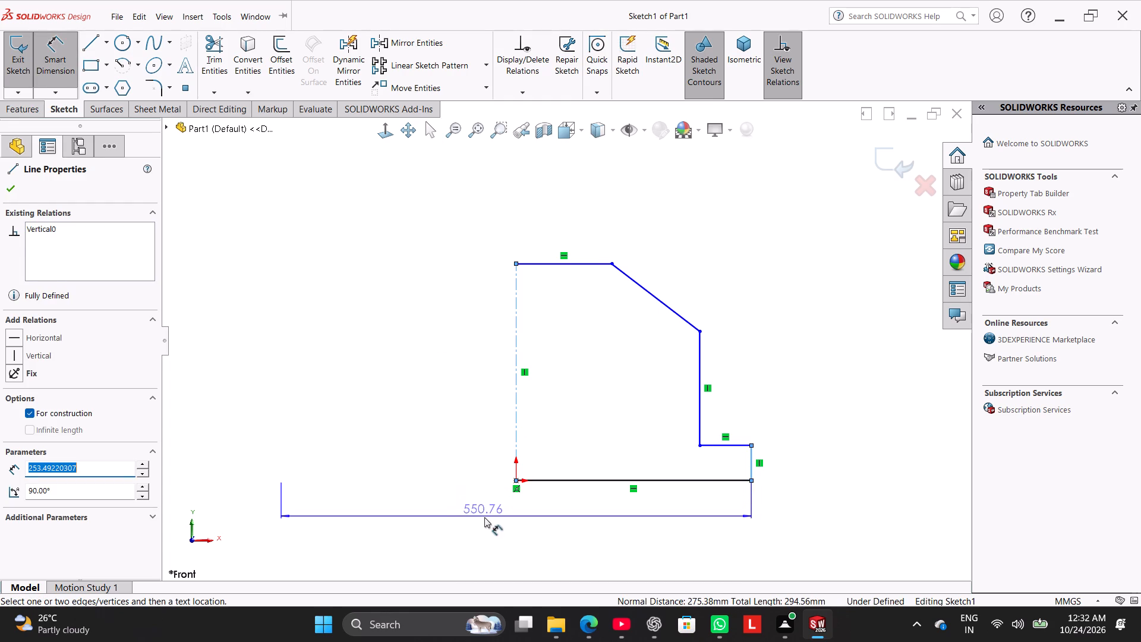
click(485, 518)
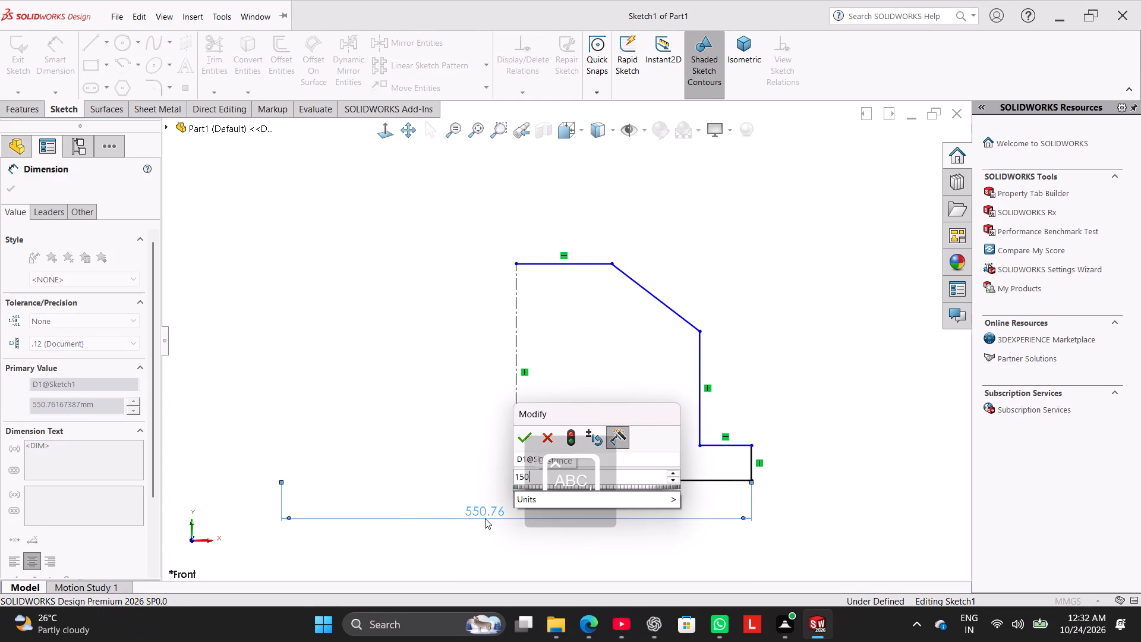
key(Return)
click(481, 534)
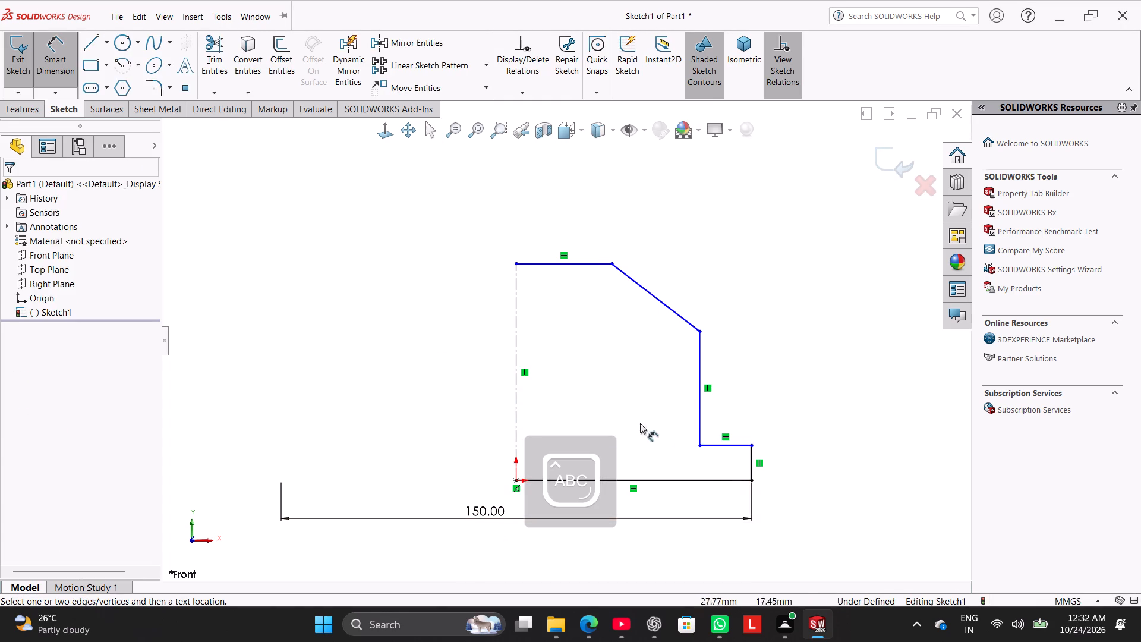
Dimension the tall vertical wall across the centerline as a doubled (diameter) distance of 90 mm.
click(674, 411)
click(697, 417)
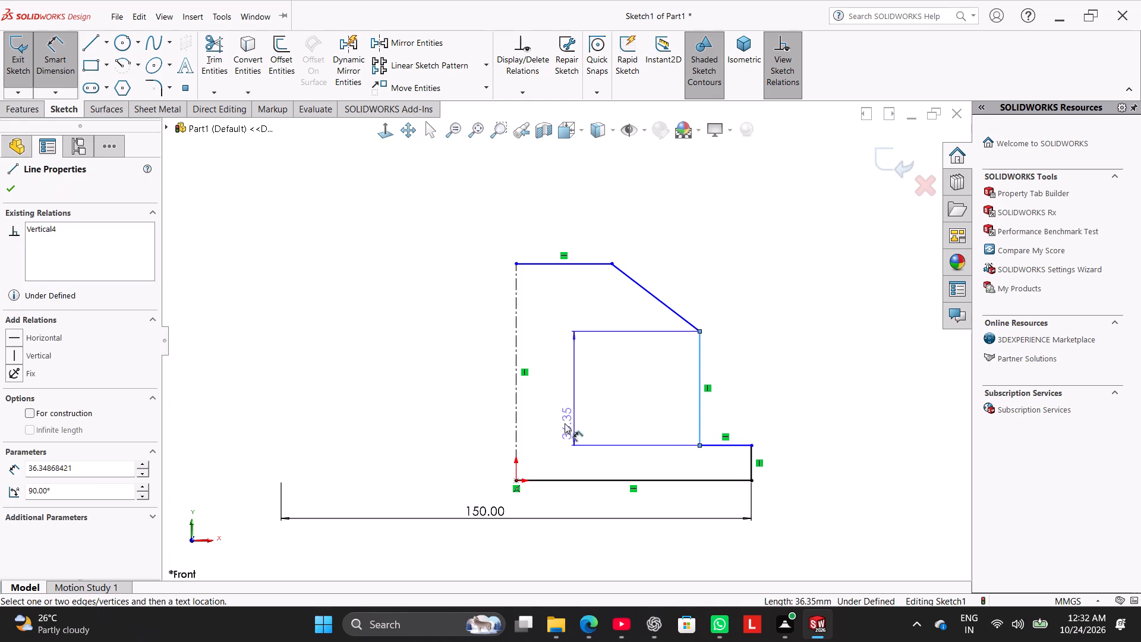
click(514, 429)
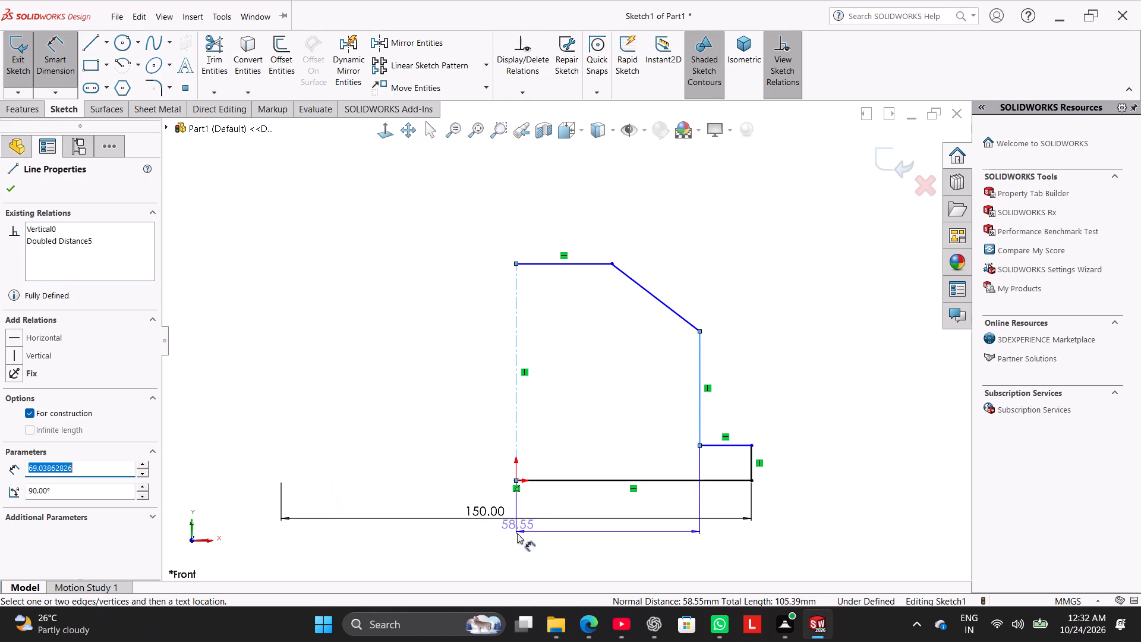
click(503, 544)
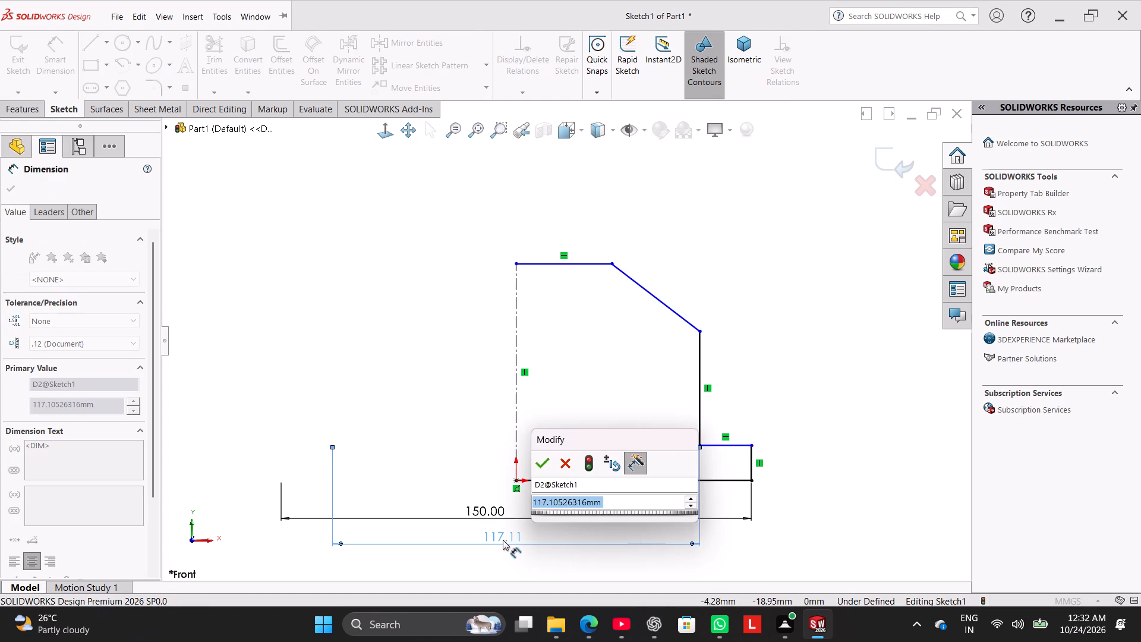
text(90)
key(Return)
Reposition the 150 mm diameter dimension below the 90 mm one so the two do not overlap.
drag(498, 513, 500, 530)
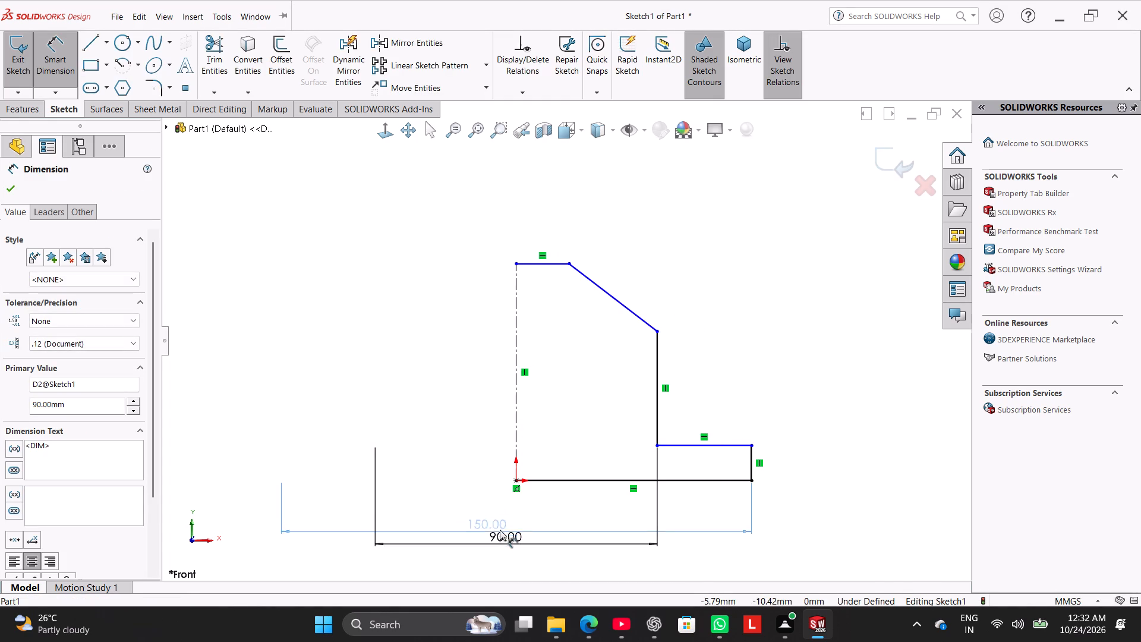
drag(500, 530, 500, 555)
click(434, 423)
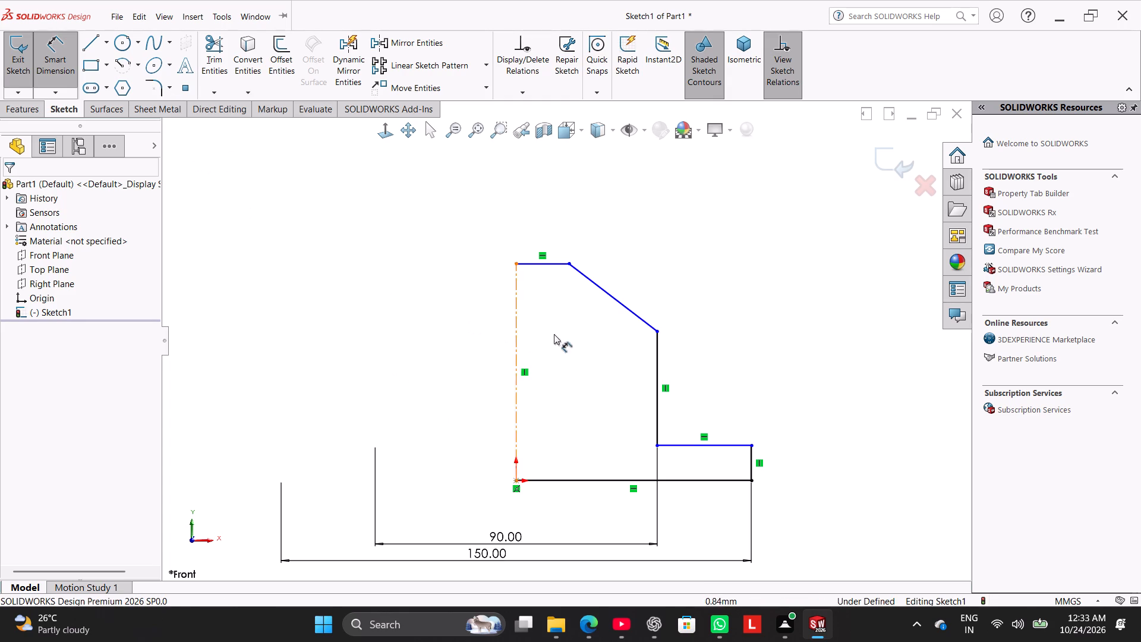
Dimension the vertical distance from the flat top line to the lower end of the sloped shoulder as 40 mm.
click(551, 266)
click(655, 333)
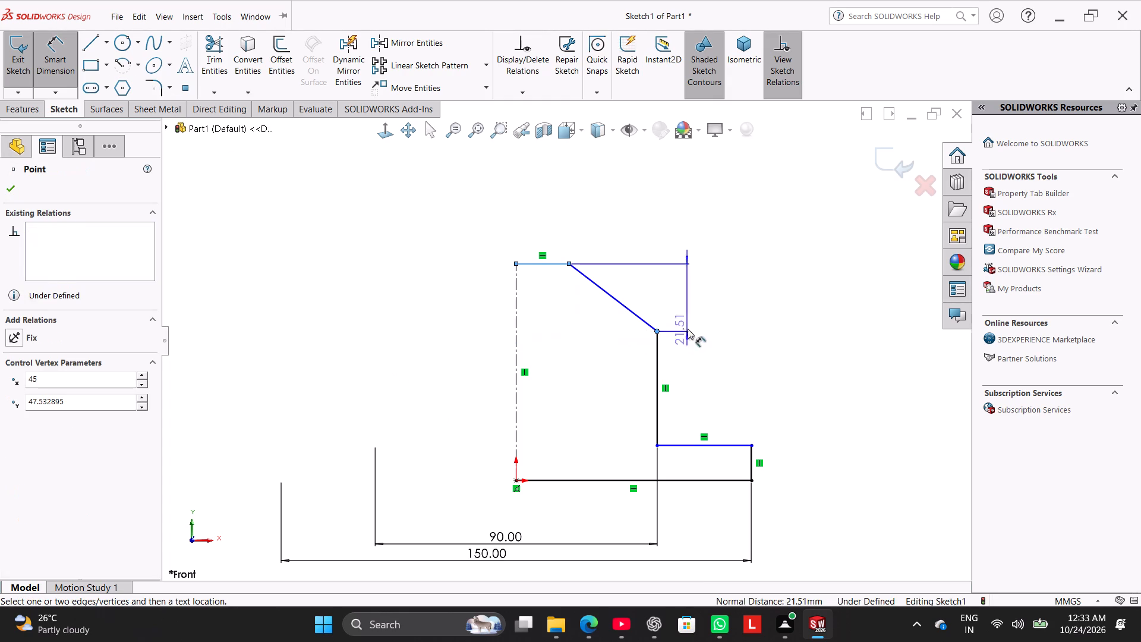
click(720, 301)
text(40)
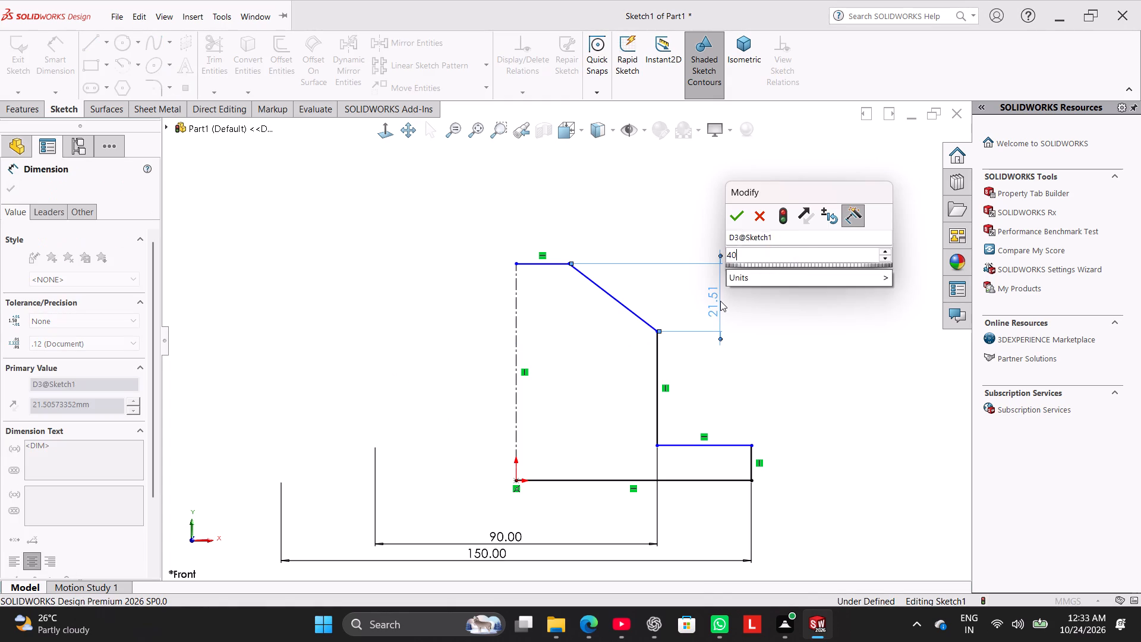
key(Return)
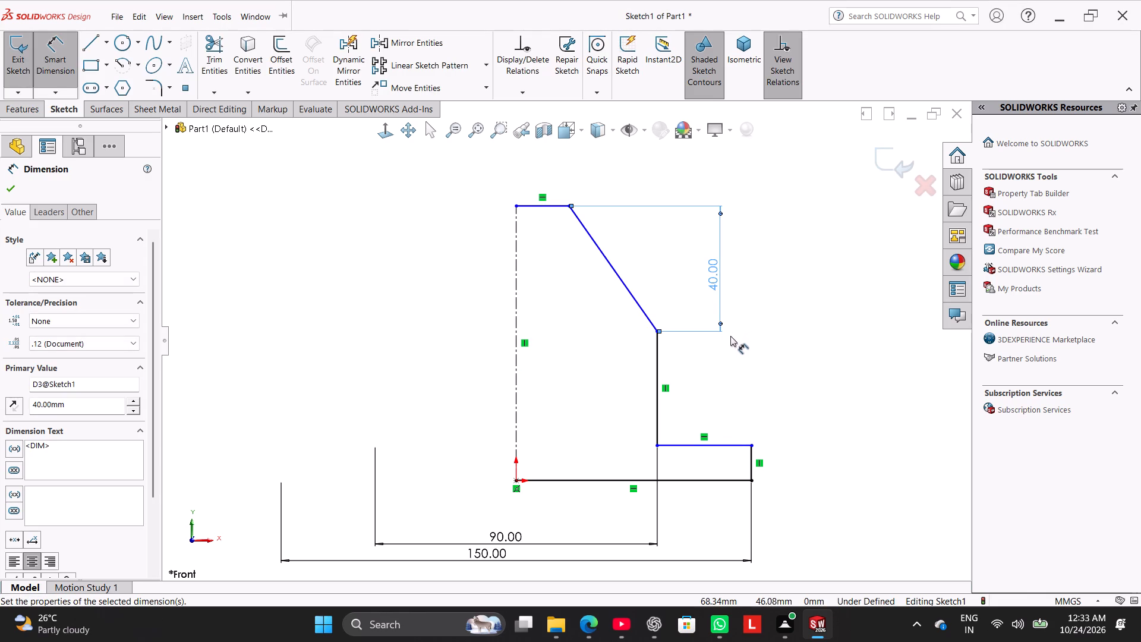
Dimension the short outer edge at the base with a height of 15 mm.
click(752, 461)
click(791, 464)
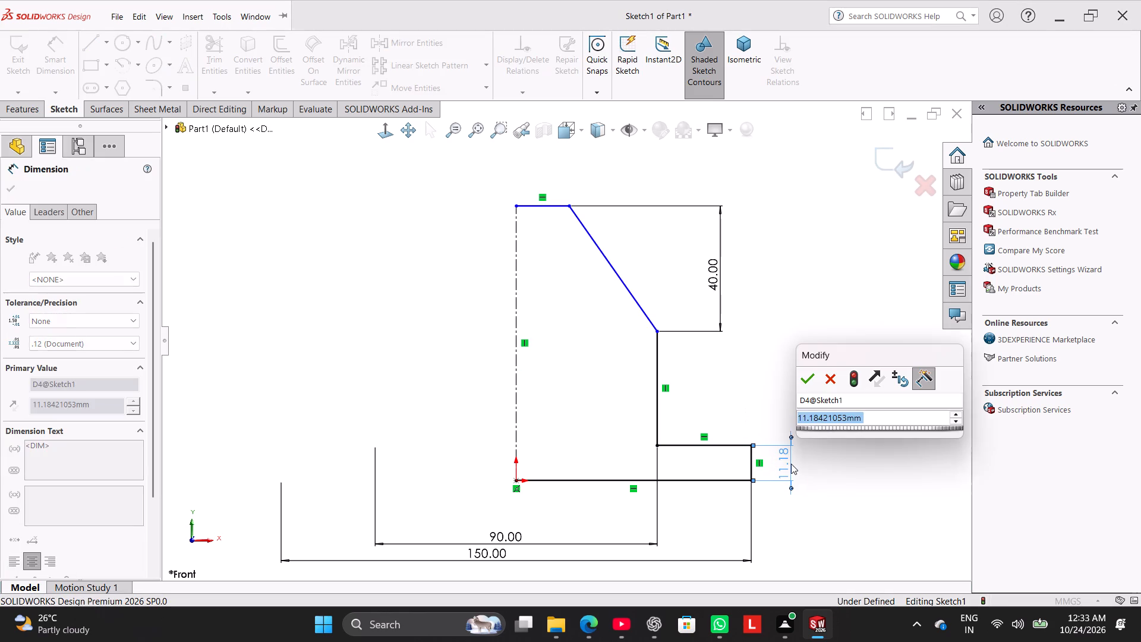
text(15)
key(Return)
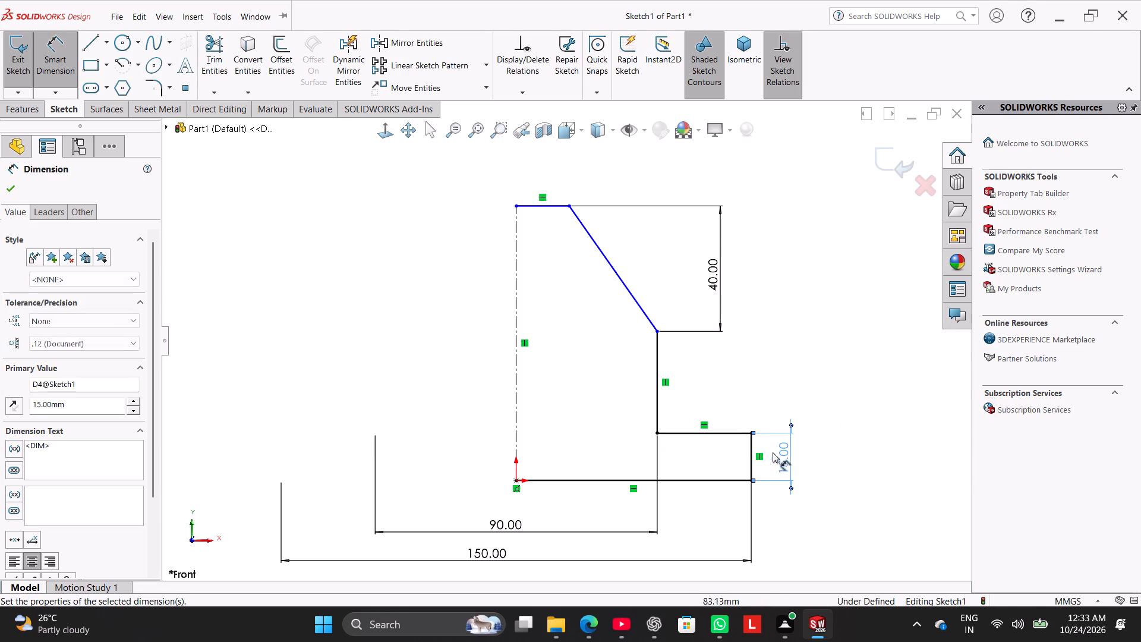
click(724, 437)
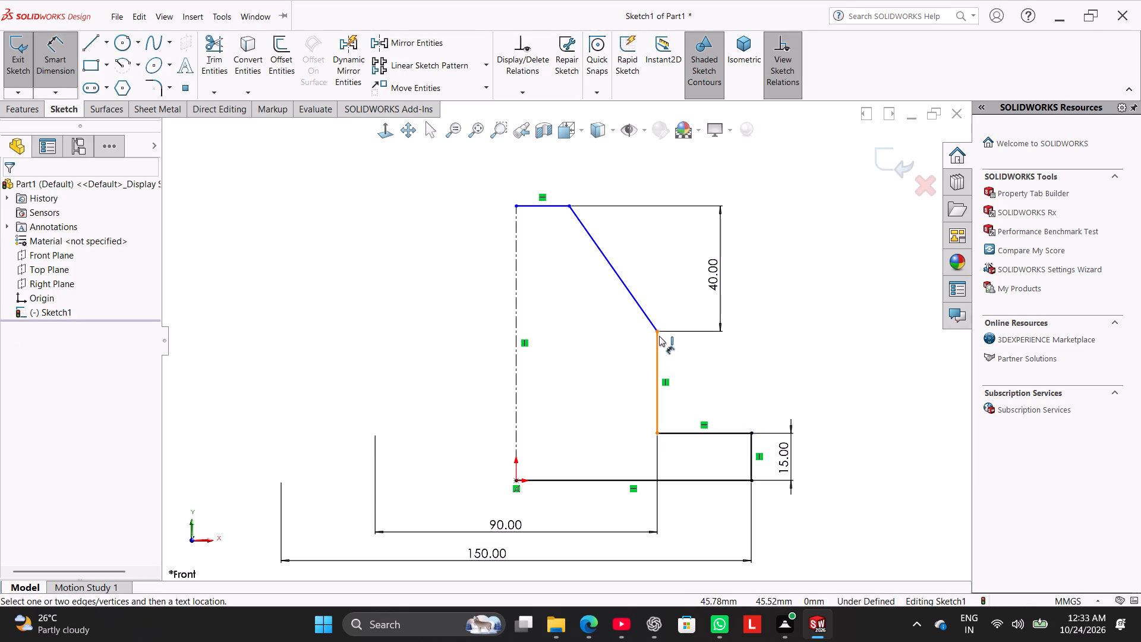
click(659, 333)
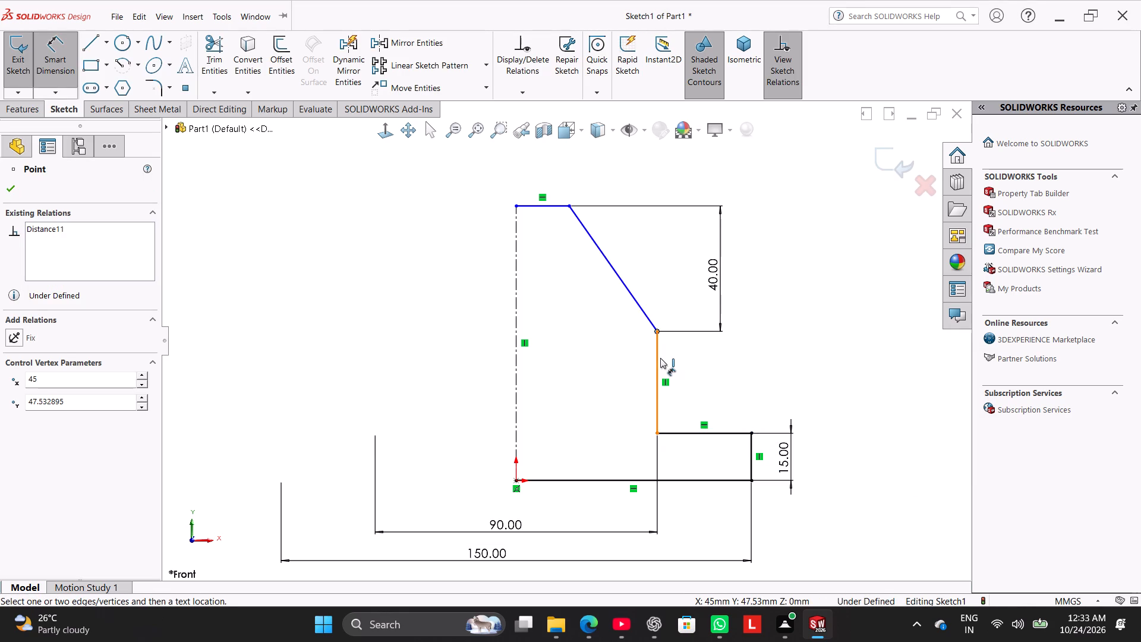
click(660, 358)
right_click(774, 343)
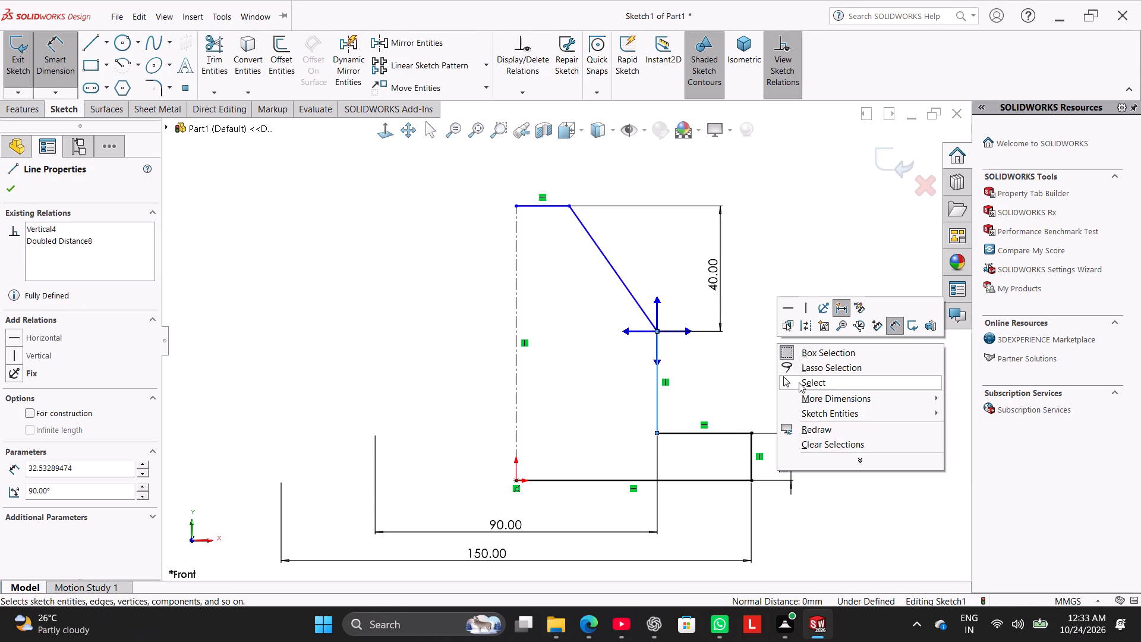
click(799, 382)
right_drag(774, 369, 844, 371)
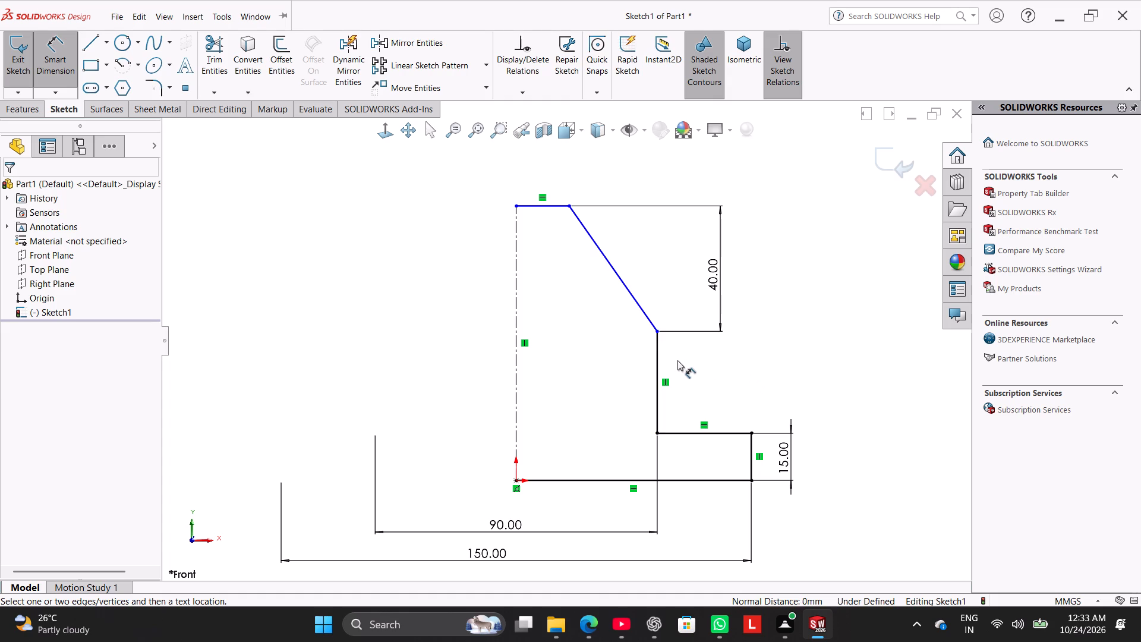
Dimension the tall vertical wall with a length of 70 mm and end dimensioning.
click(660, 353)
click(732, 377)
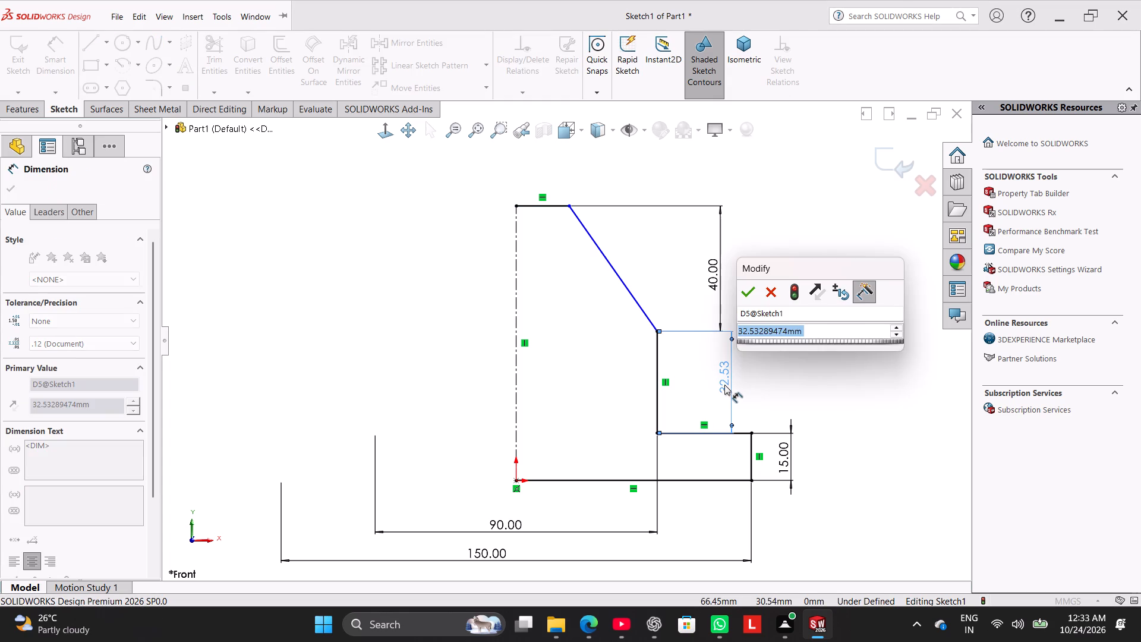
text(70)
key(Return)
scroll(723, 360, up, 3)
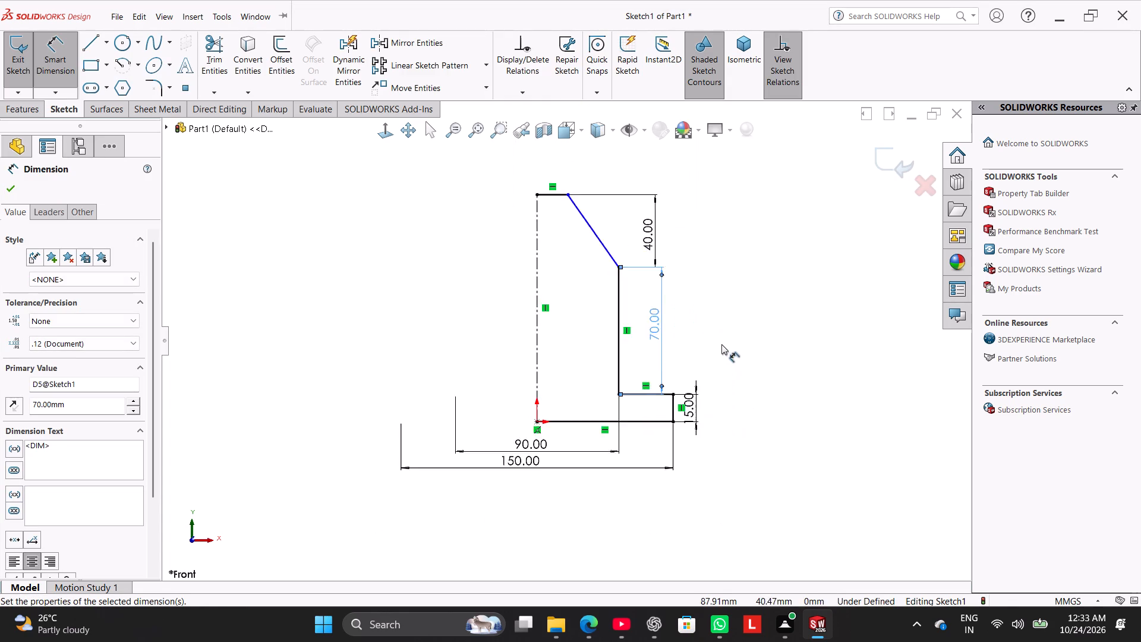
scroll(721, 344, up, 1)
right_click(735, 261)
click(764, 300)
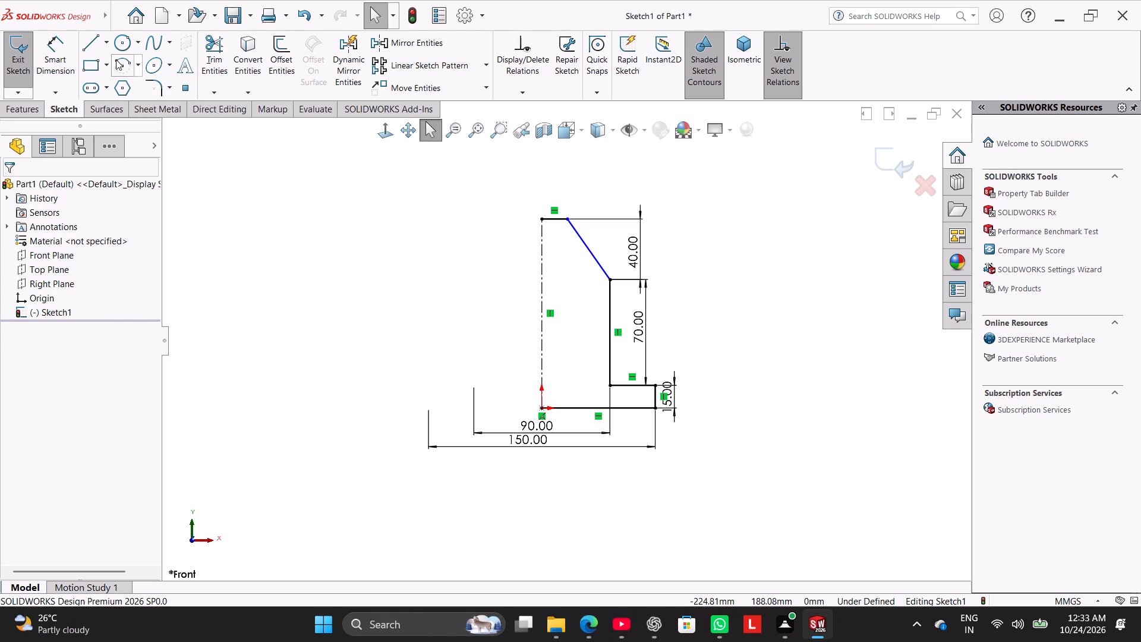
Add a 60° angle dimension between the sloped shoulder line and the horizontal at its upper endpoint, and end dimensioning.
click(72, 52)
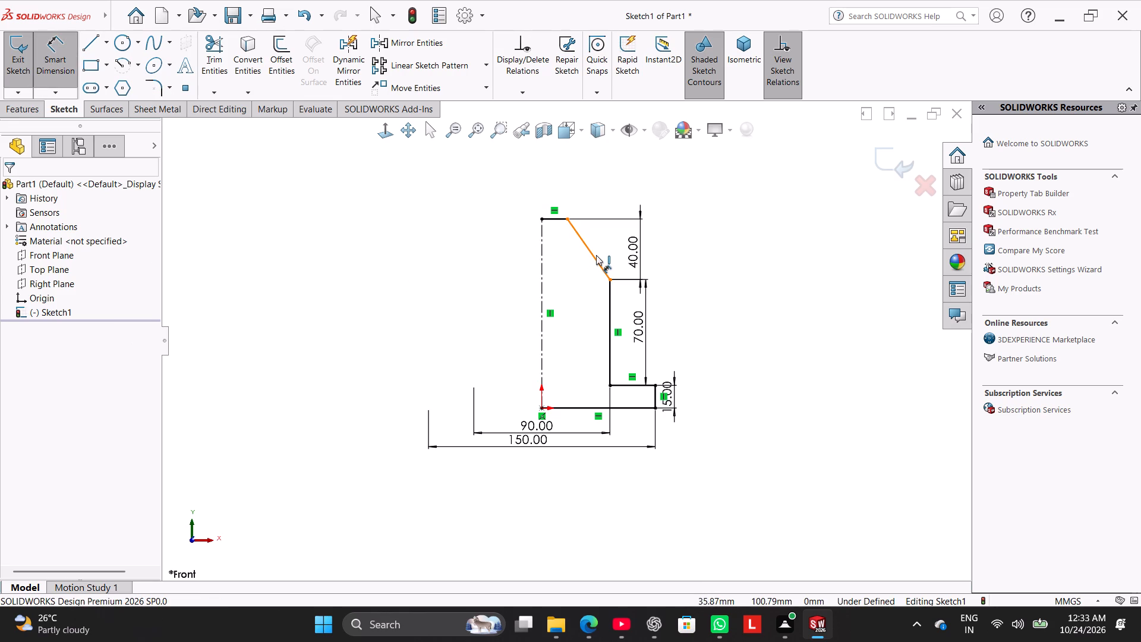
click(597, 263)
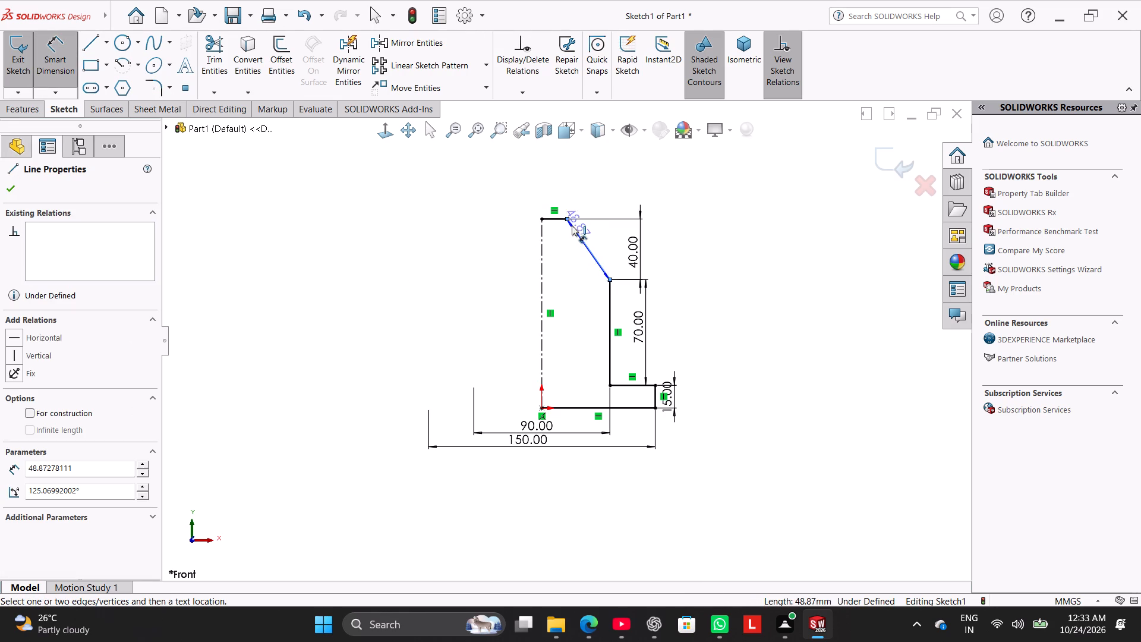
click(566, 217)
click(597, 219)
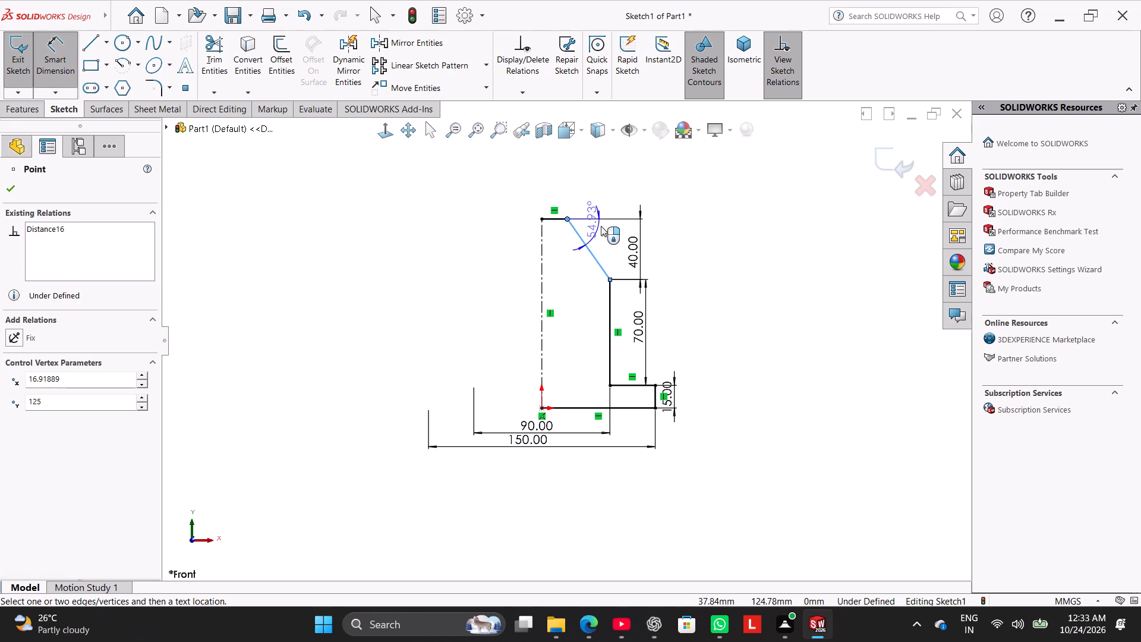
click(606, 246)
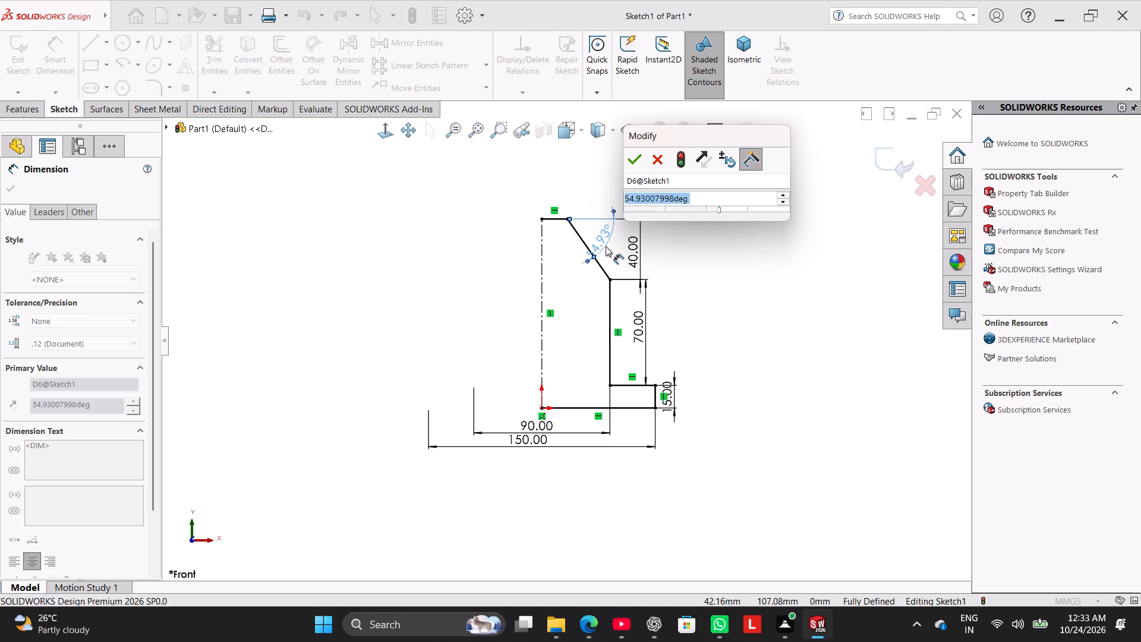
text(60)
key(Return)
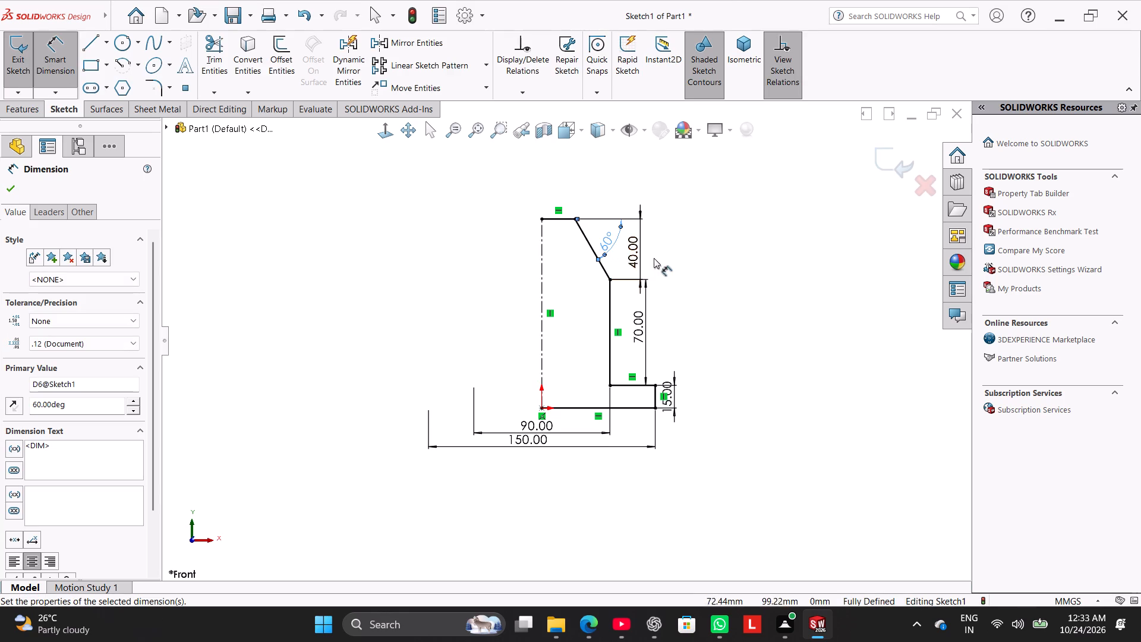
right_click(710, 227)
click(729, 268)
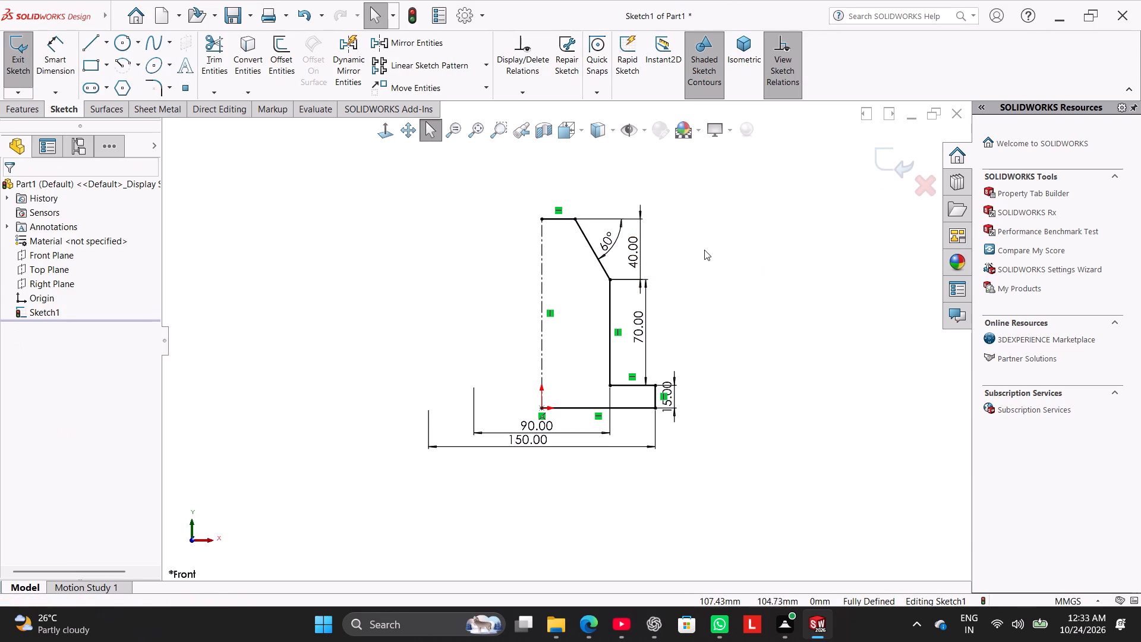
click(704, 250)
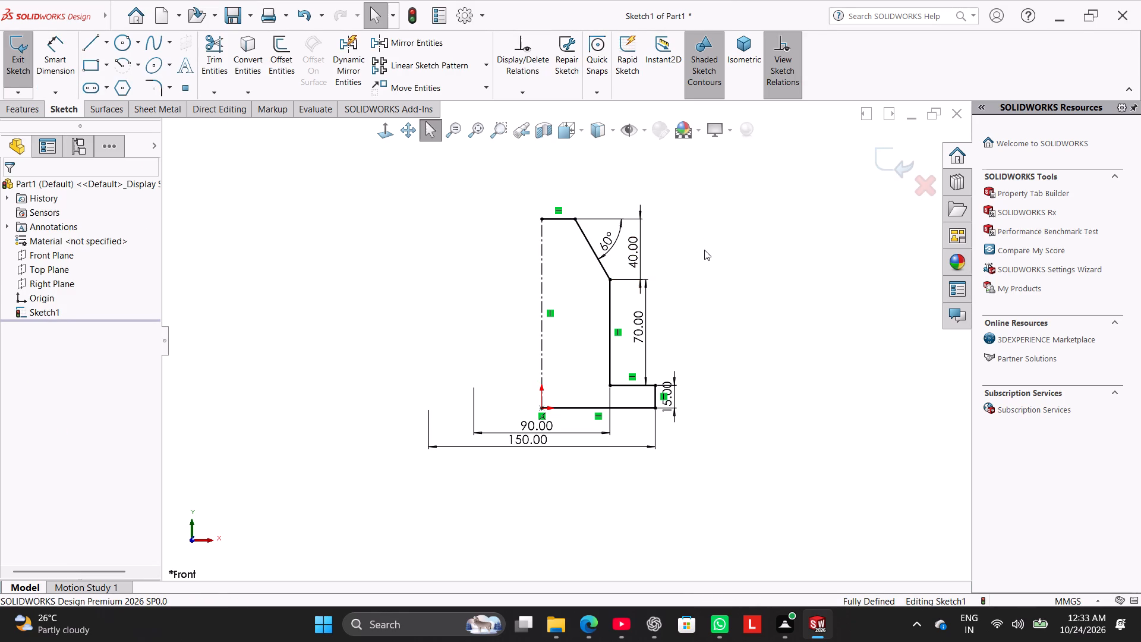
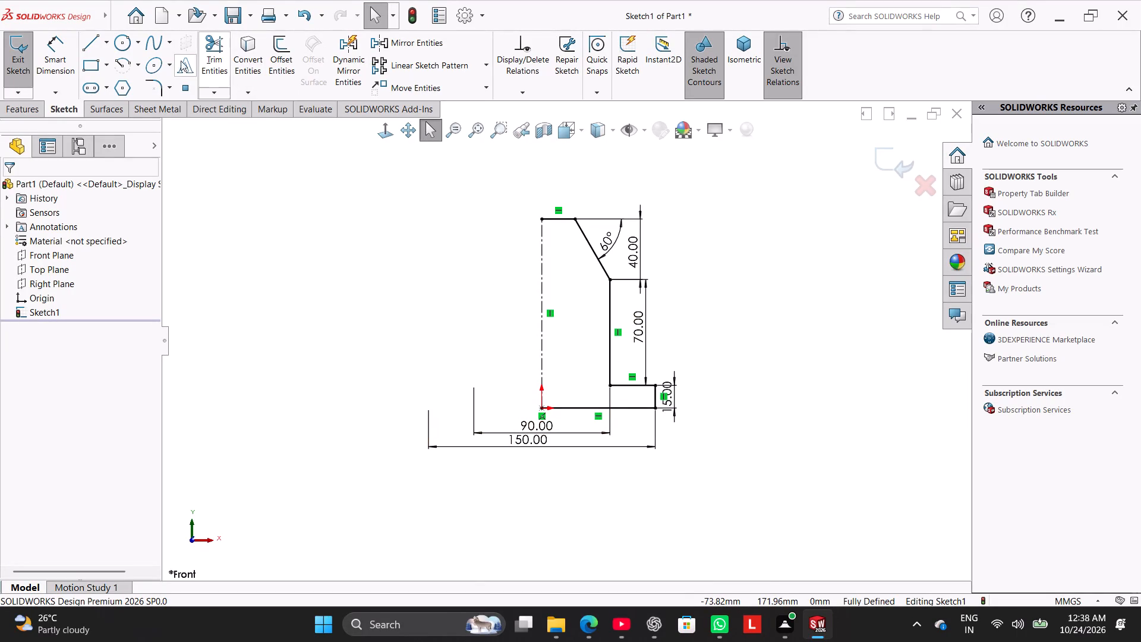
Sketch an inner stepped line chain from the flat top line: about 95 mm down, a short horizontal step outward, about 30 mm down to the base line.
click(98, 37)
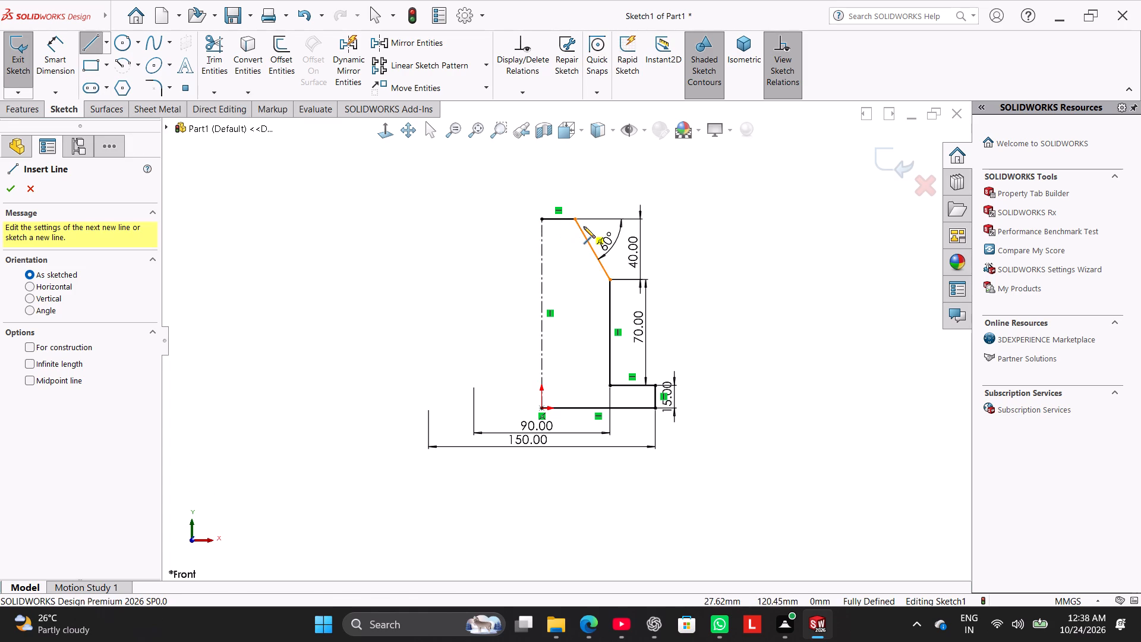
scroll(584, 226, down, 2)
click(555, 227)
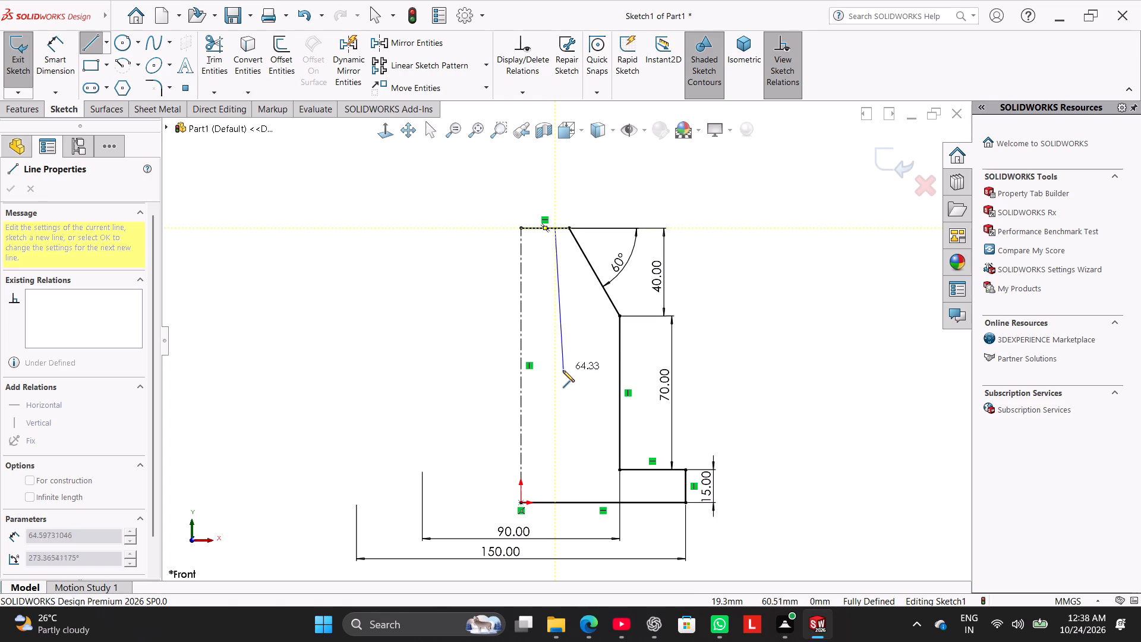
click(560, 436)
click(595, 436)
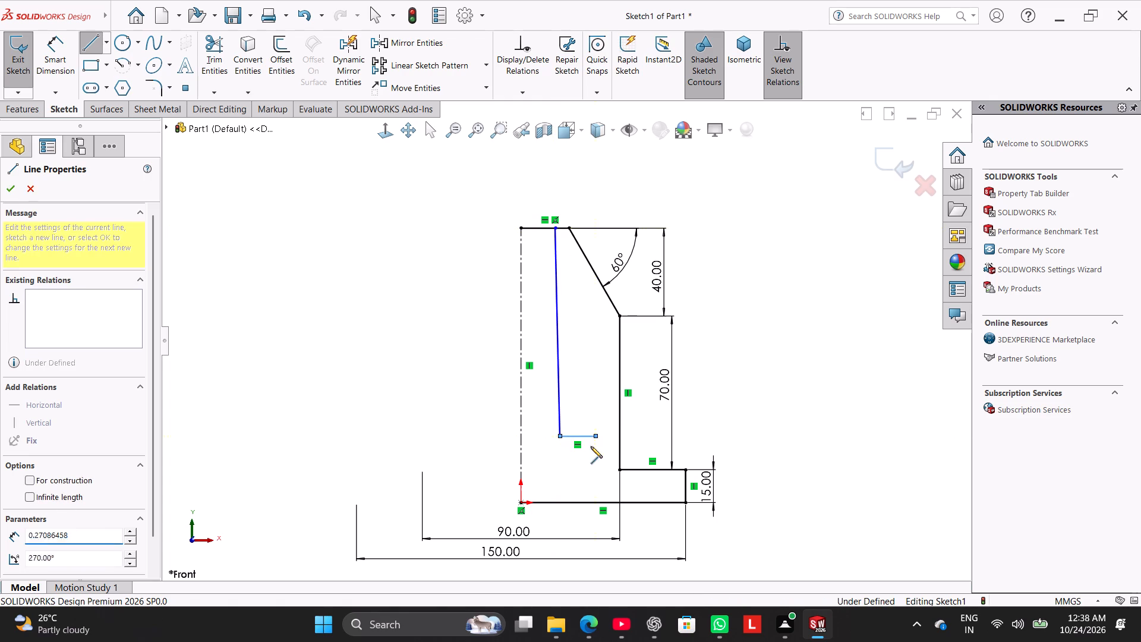
click(593, 500)
right_click(397, 385)
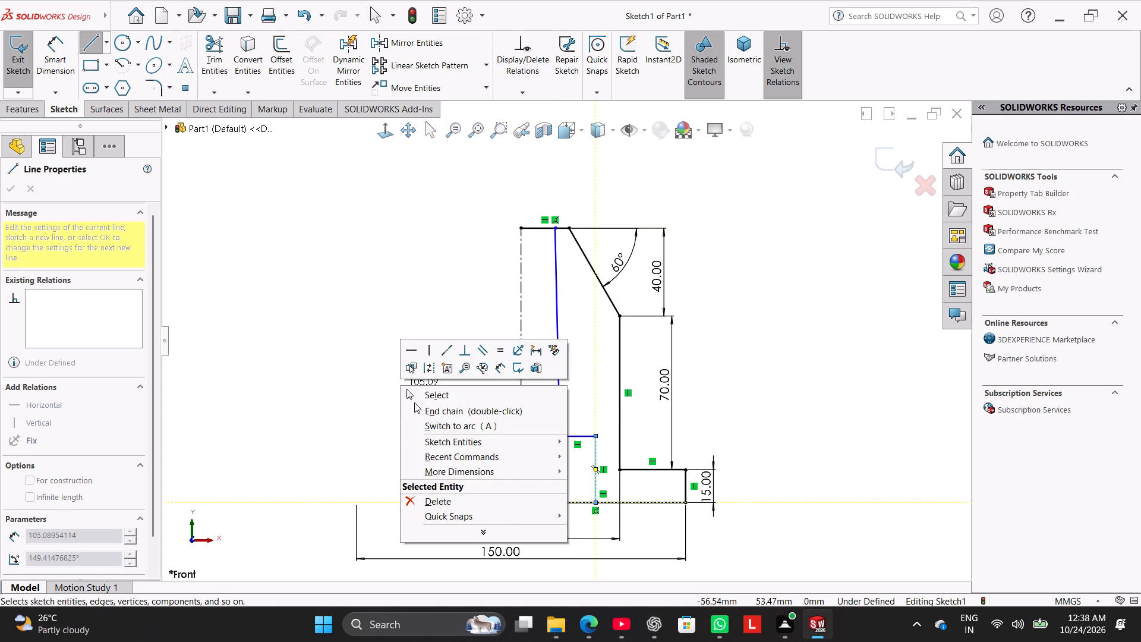
click(415, 394)
Trim the parts of the top and base lines between the centerline and the new inner lines.
click(206, 53)
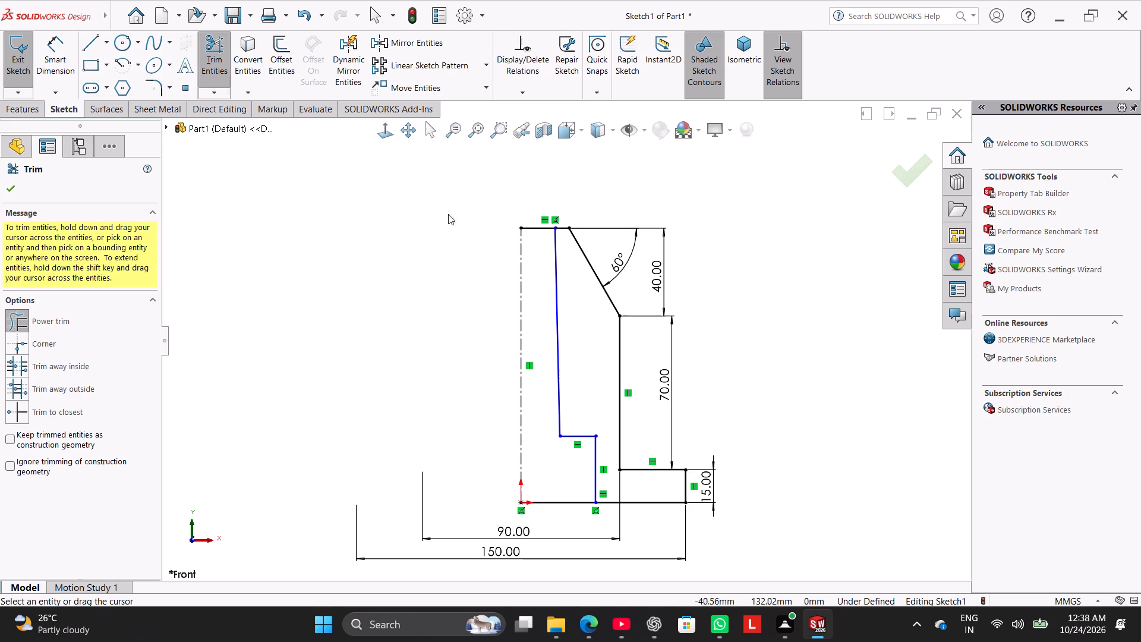
drag(521, 213, 544, 250)
drag(540, 484, 551, 493)
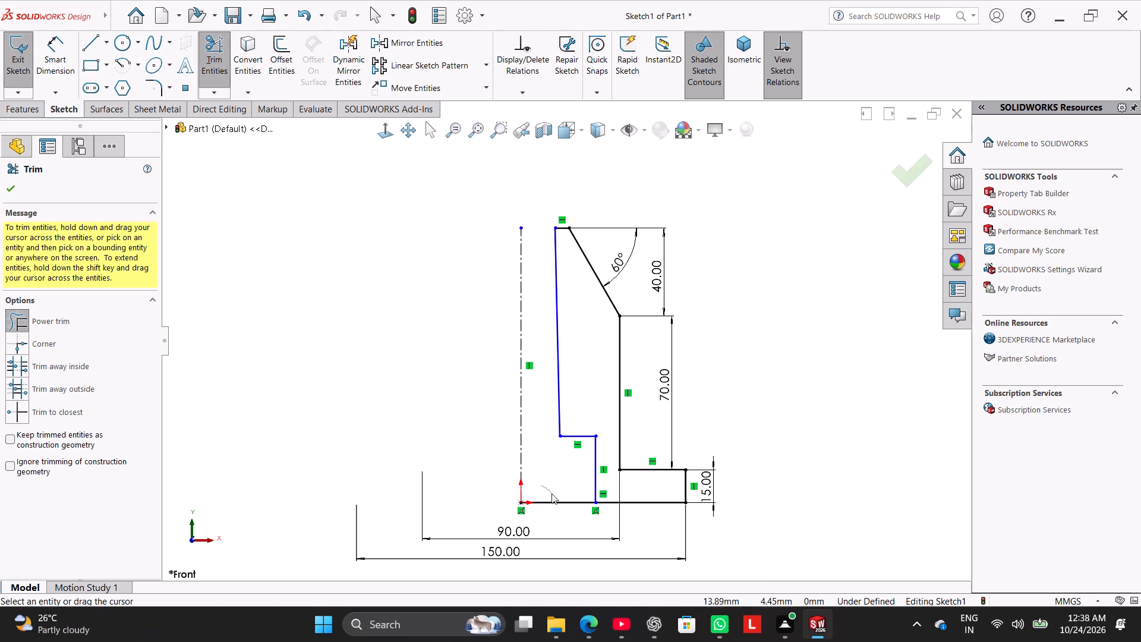
drag(551, 493, 560, 511)
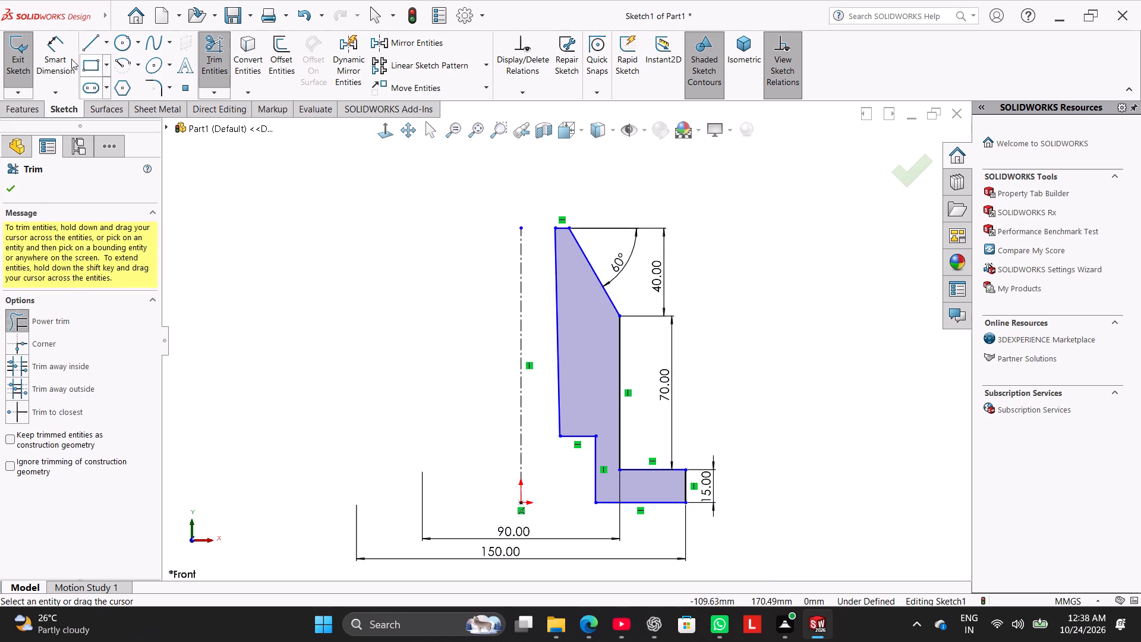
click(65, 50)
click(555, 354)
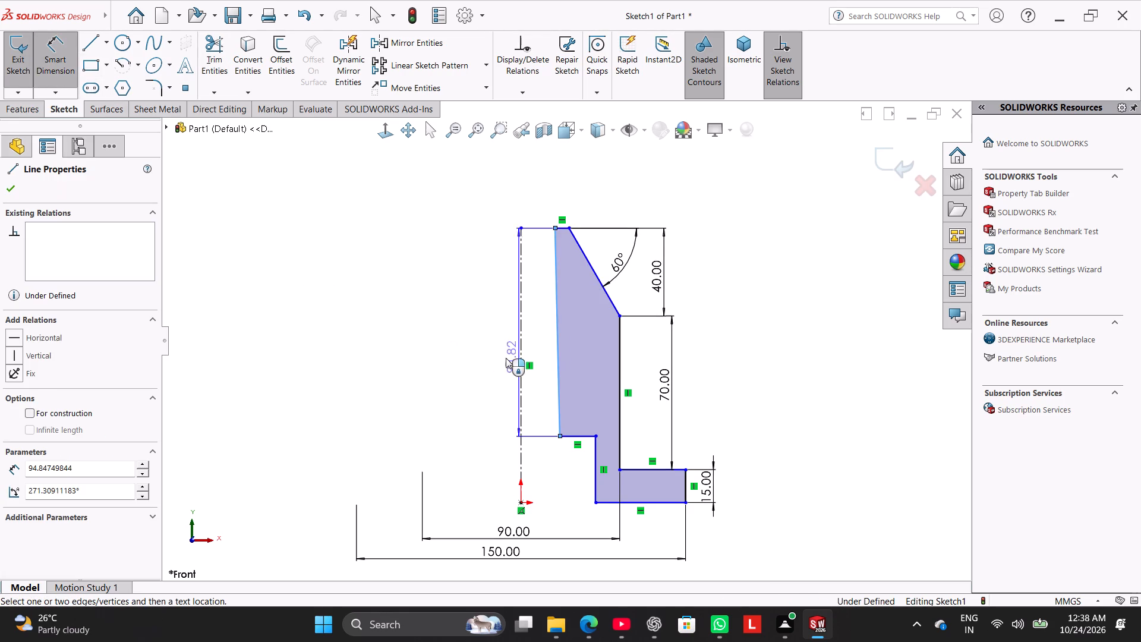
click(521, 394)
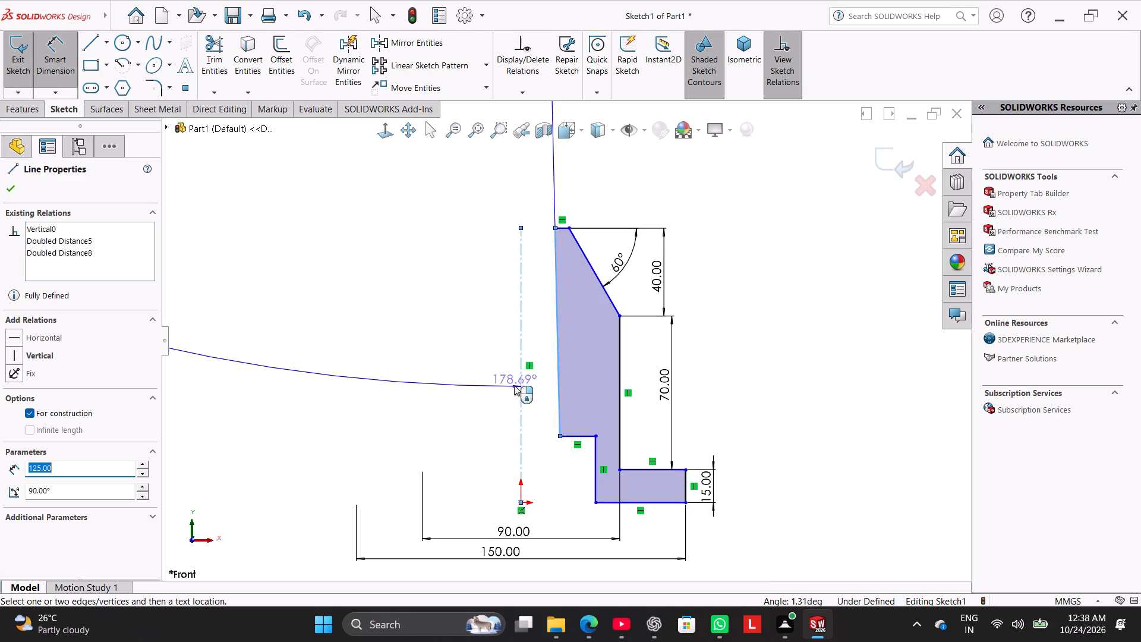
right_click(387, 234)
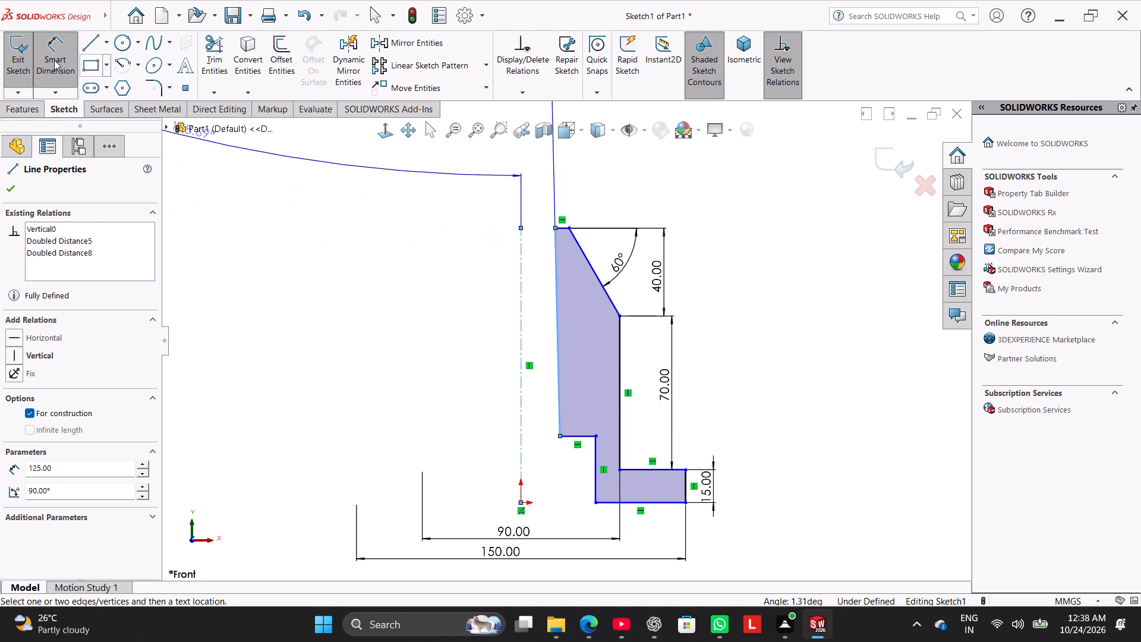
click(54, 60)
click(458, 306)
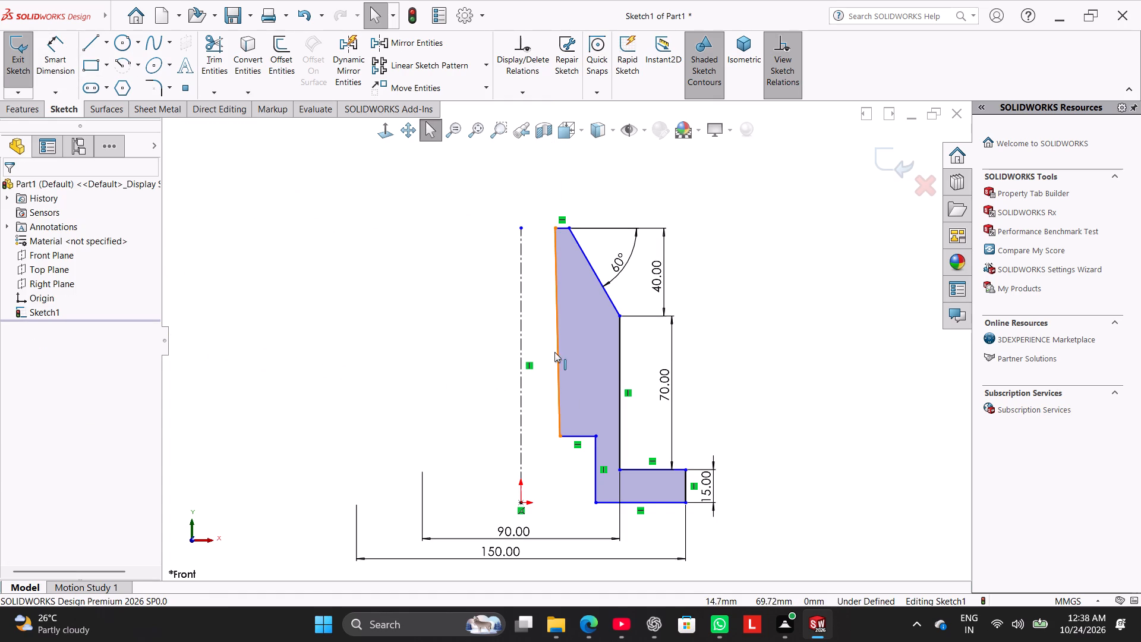
Add a vertical relation to the slightly tilted long inner wall line.
right_click(556, 354)
click(584, 322)
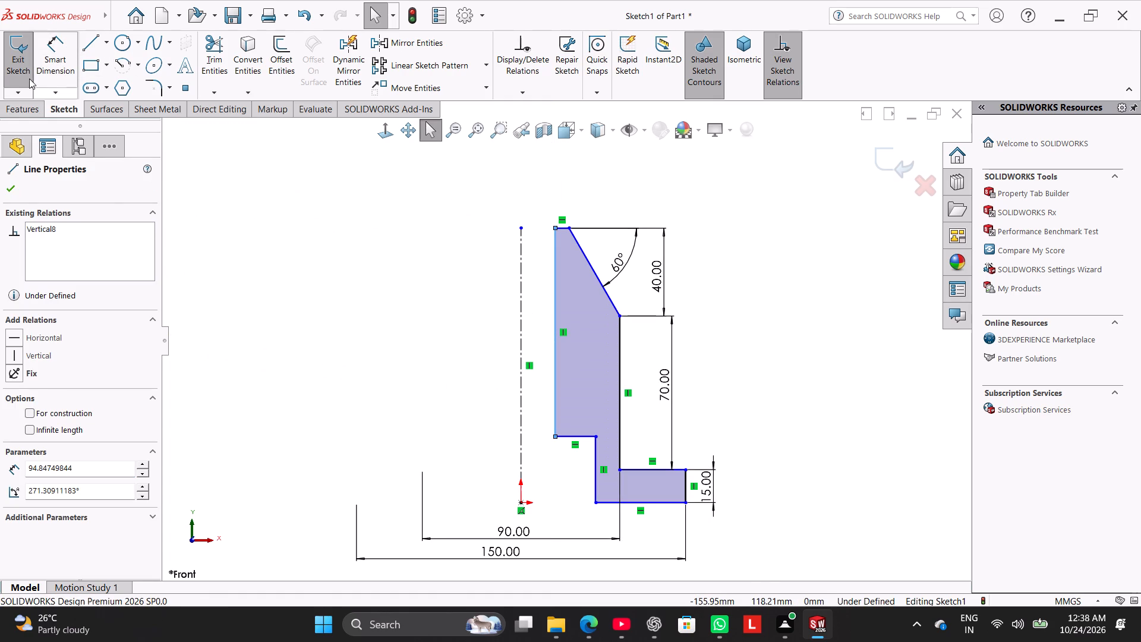
Dimension the long inner wall across the centerline as a 30 mm diameter.
click(62, 77)
click(553, 407)
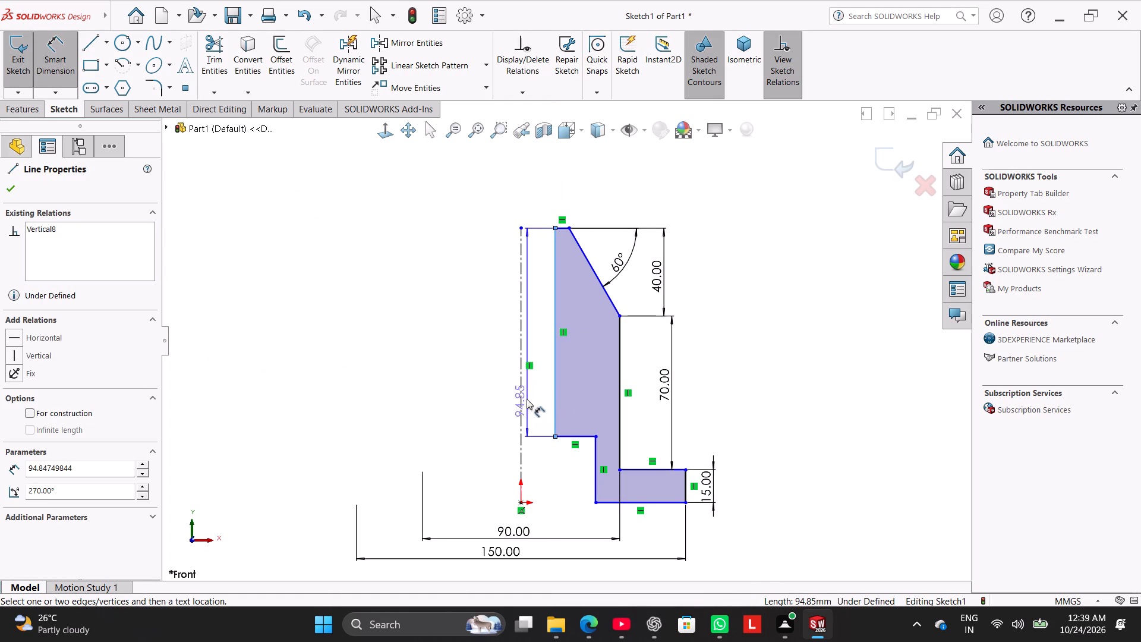
click(521, 396)
click(503, 370)
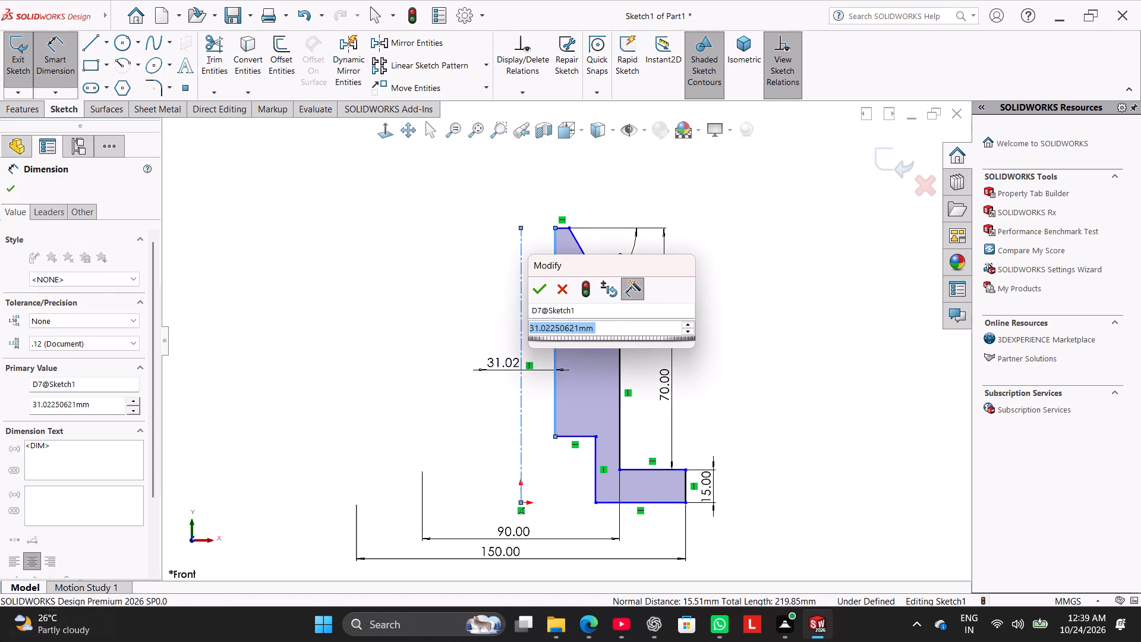
key(3)
key(0)
key(Return)
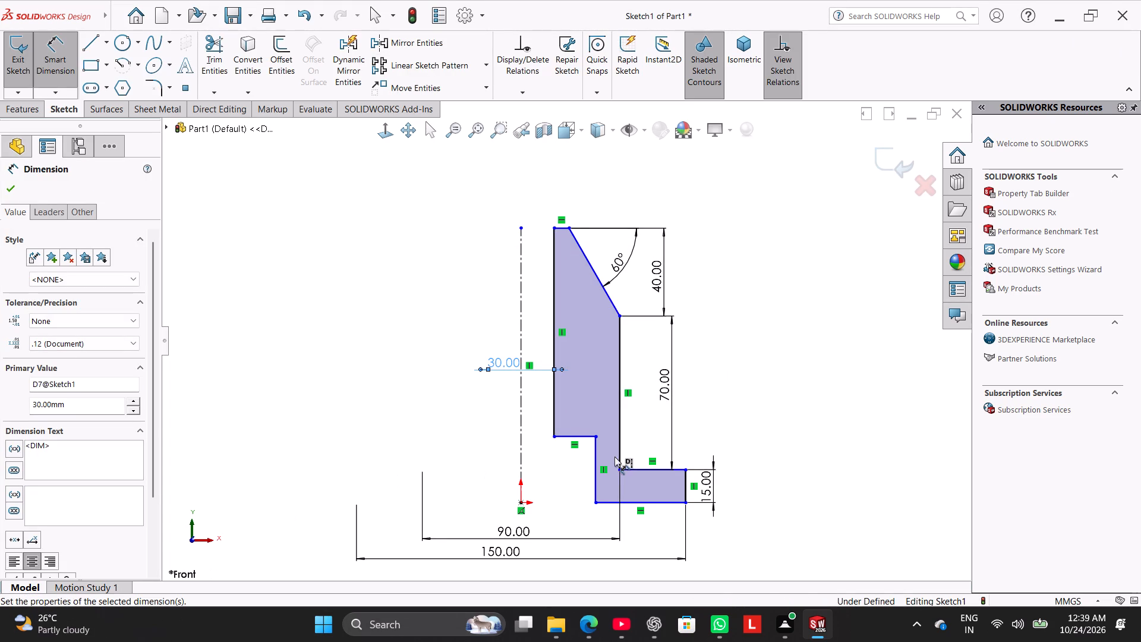
Dimension the lower inner wall across the centerline as a 62 mm diameter.
click(595, 485)
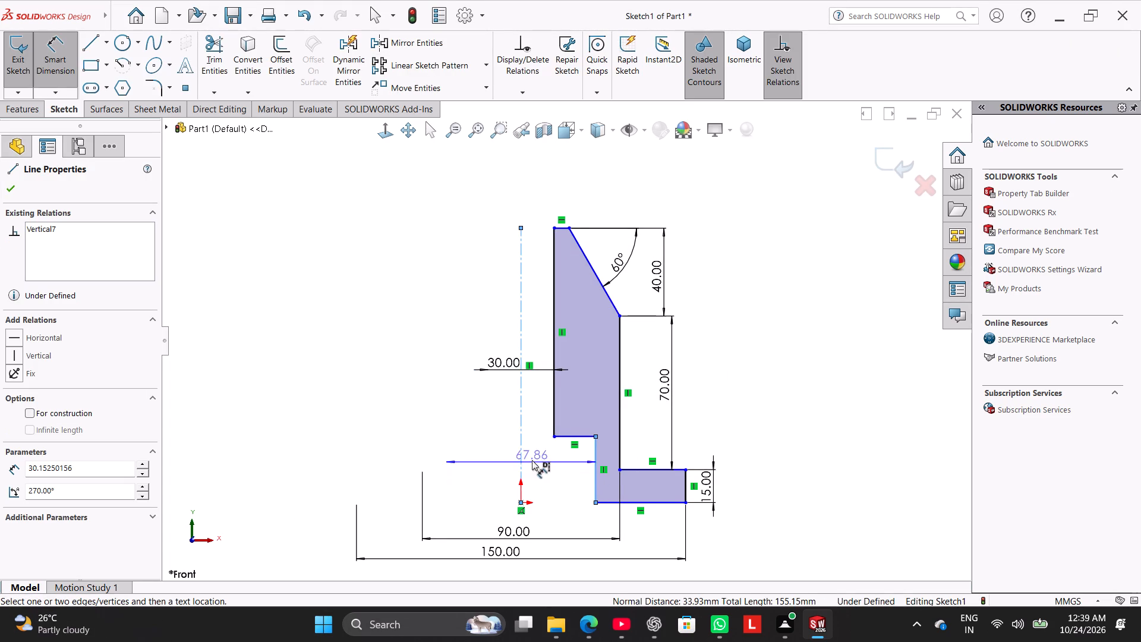
click(510, 515)
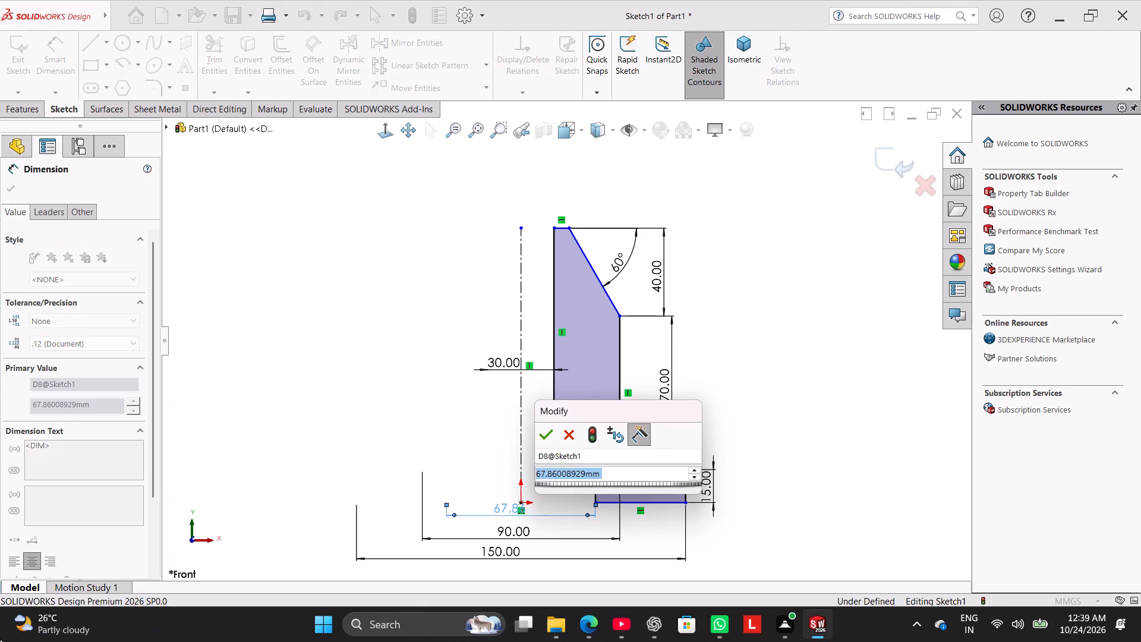
key(6)
key(2)
key(Return)
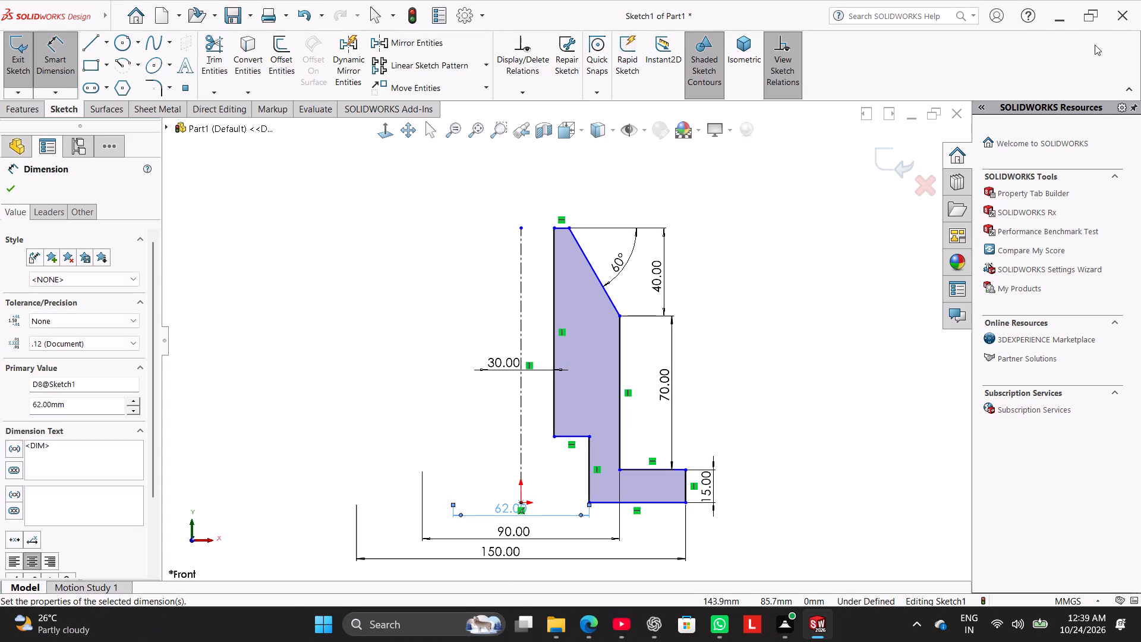
Space out the 150, 90 and 62 mm diameter dimensions below the profile and end dimensioning.
drag(497, 551, 500, 569)
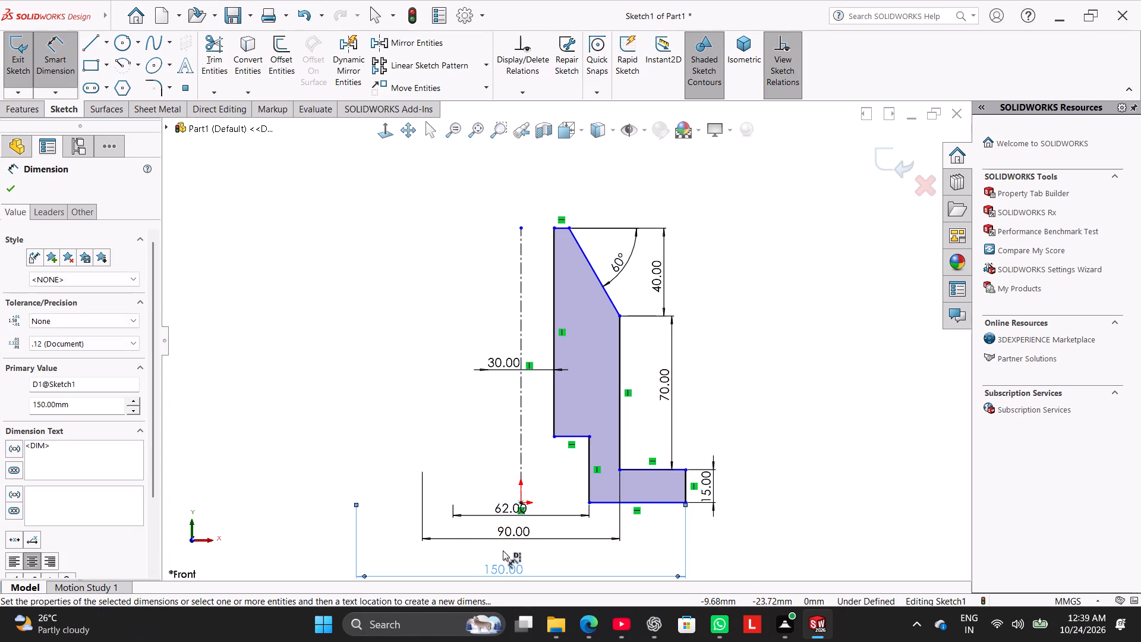
drag(508, 533, 508, 550)
drag(509, 517, 509, 533)
scroll(846, 483, up, 2)
scroll(721, 401, down, 1)
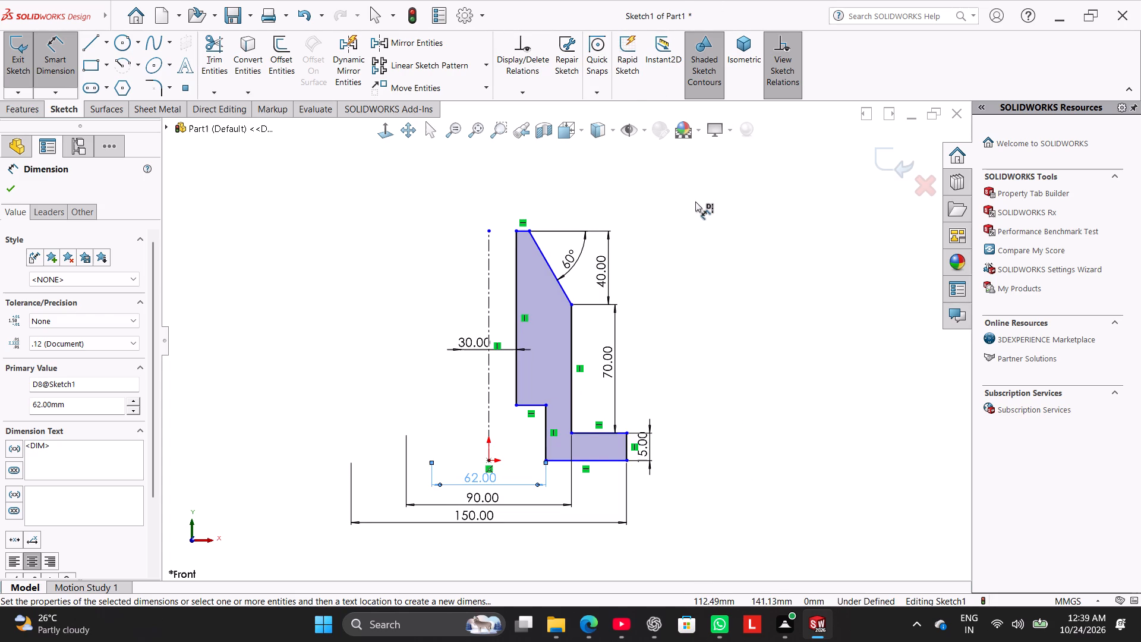
right_click(707, 220)
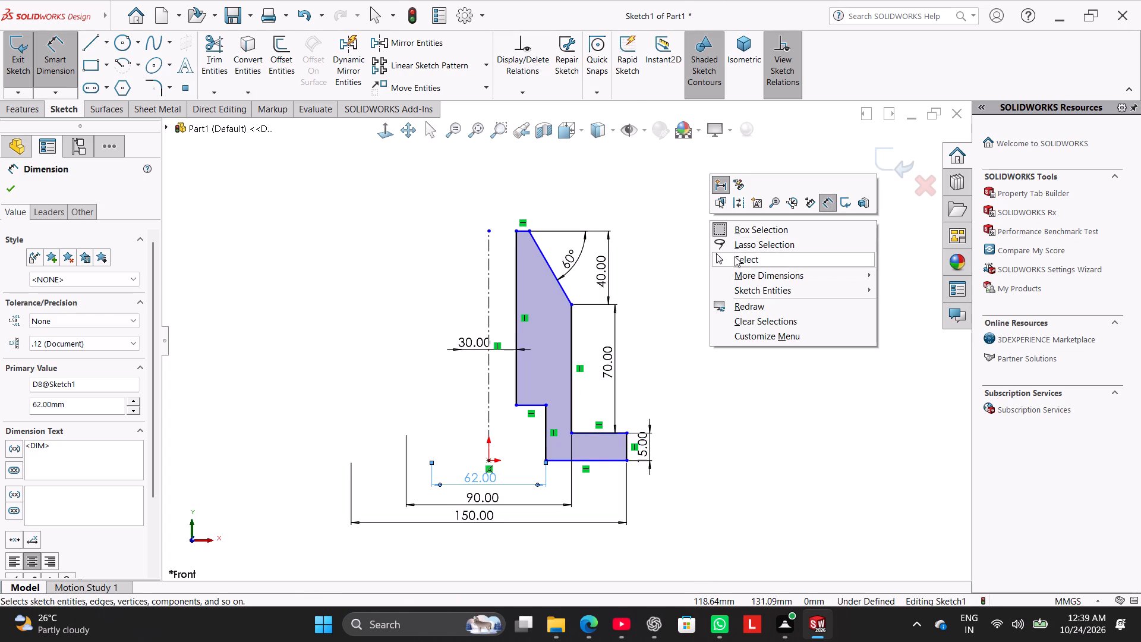
click(735, 256)
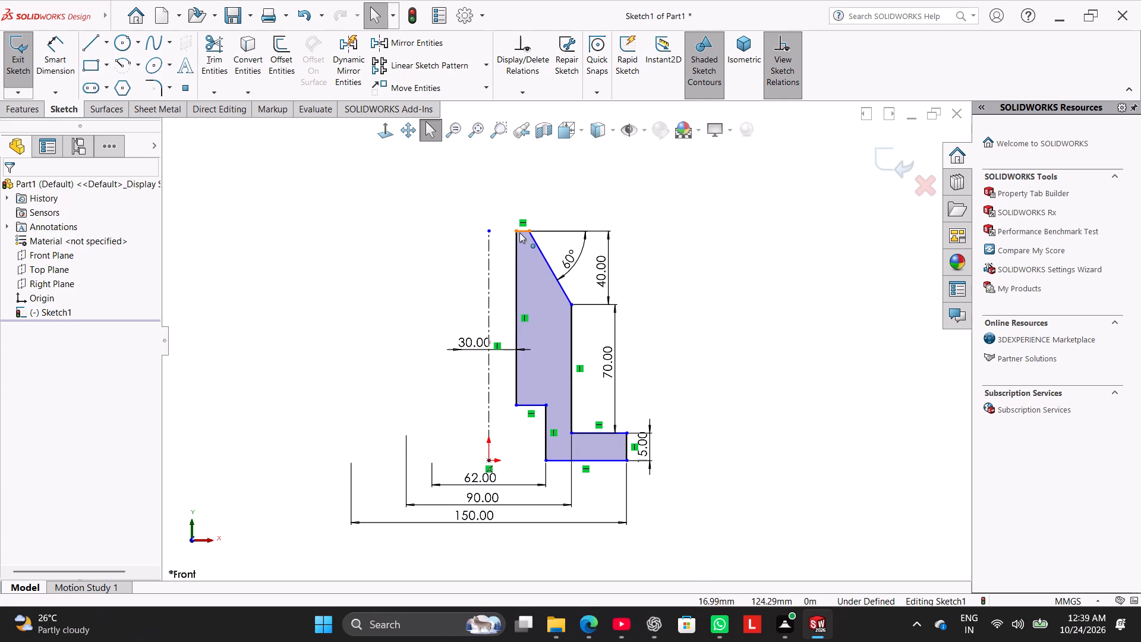
Add a coincident relation between the base line and the origin.
click(354, 248)
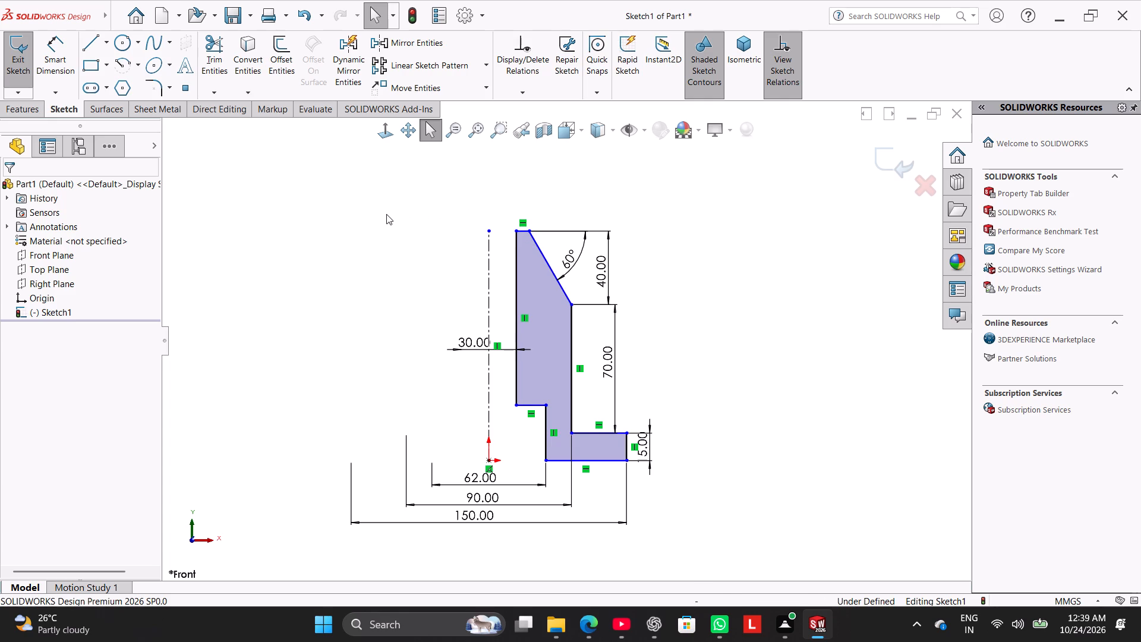
ctrl+click(564, 459)
ctrl+click(488, 459)
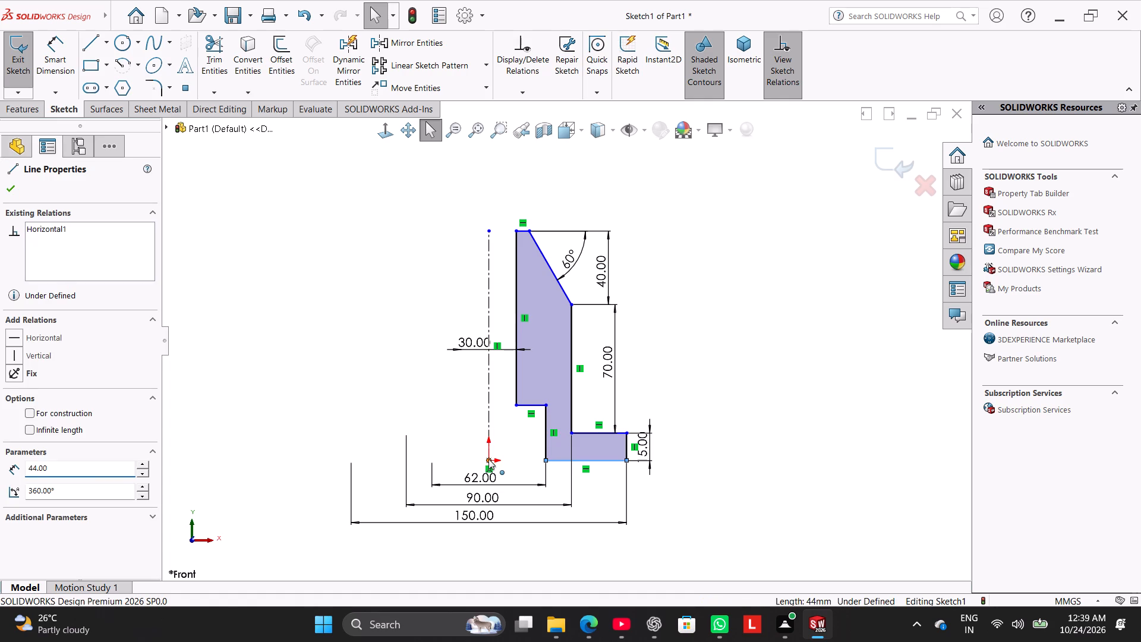
click(45, 413)
click(275, 363)
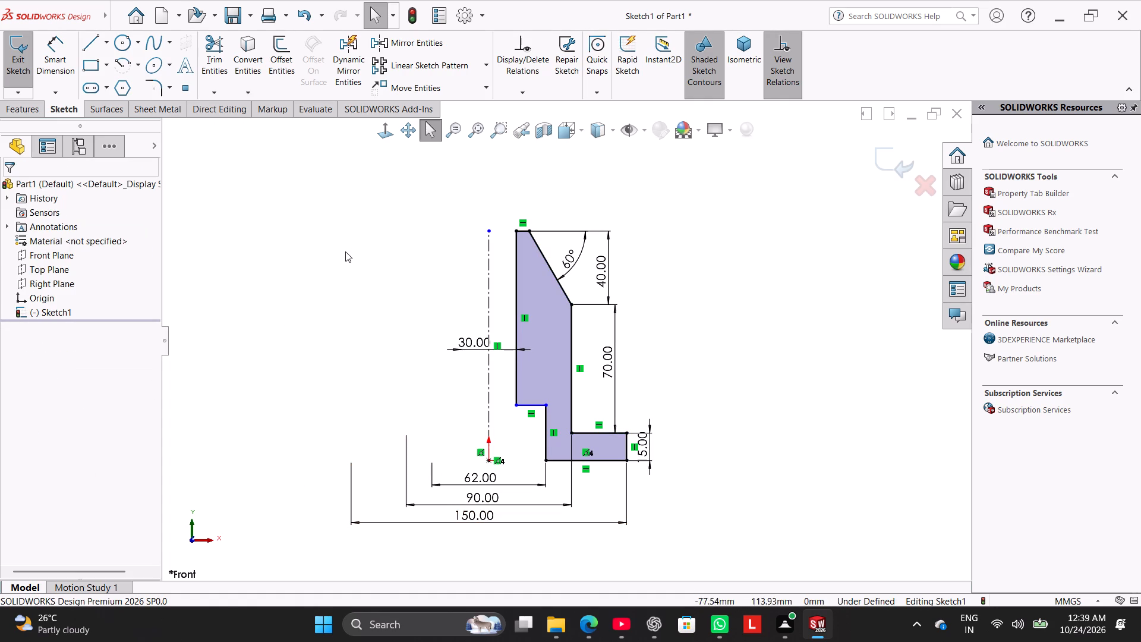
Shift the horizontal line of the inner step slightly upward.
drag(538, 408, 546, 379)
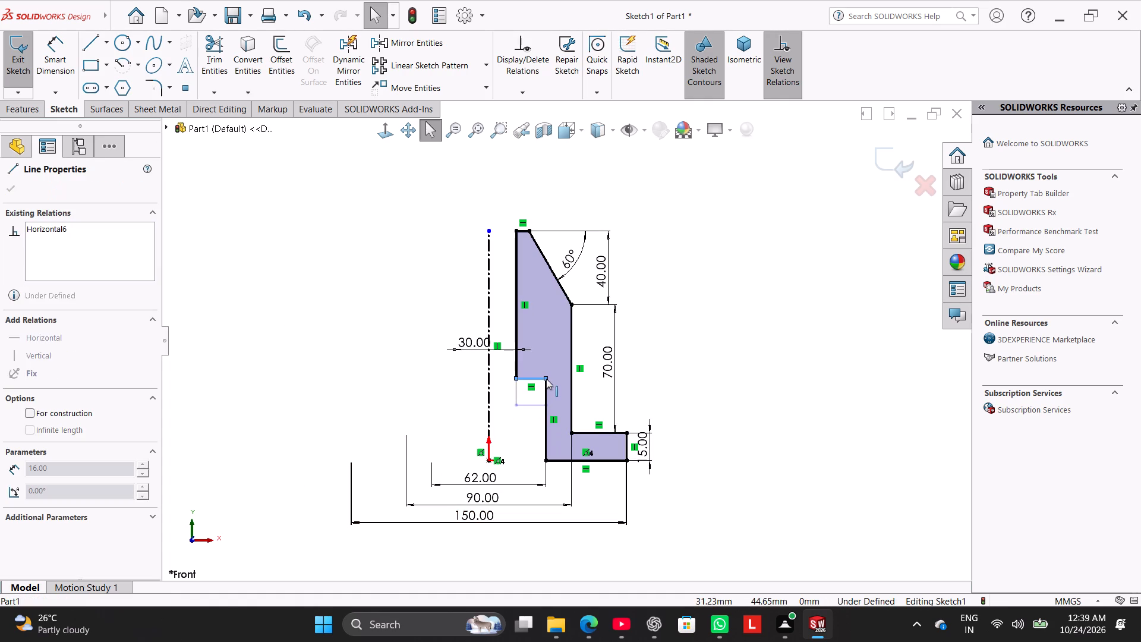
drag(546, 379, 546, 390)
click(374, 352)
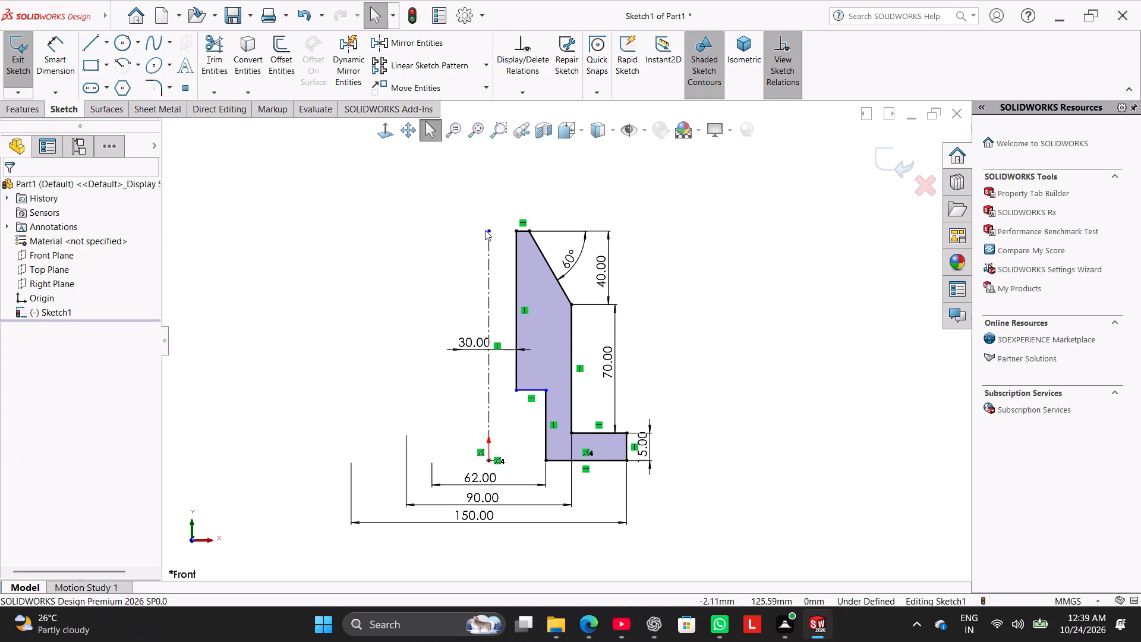
Add a coincident relation between the flat top line and the upper endpoint of the centerline.
click(487, 230)
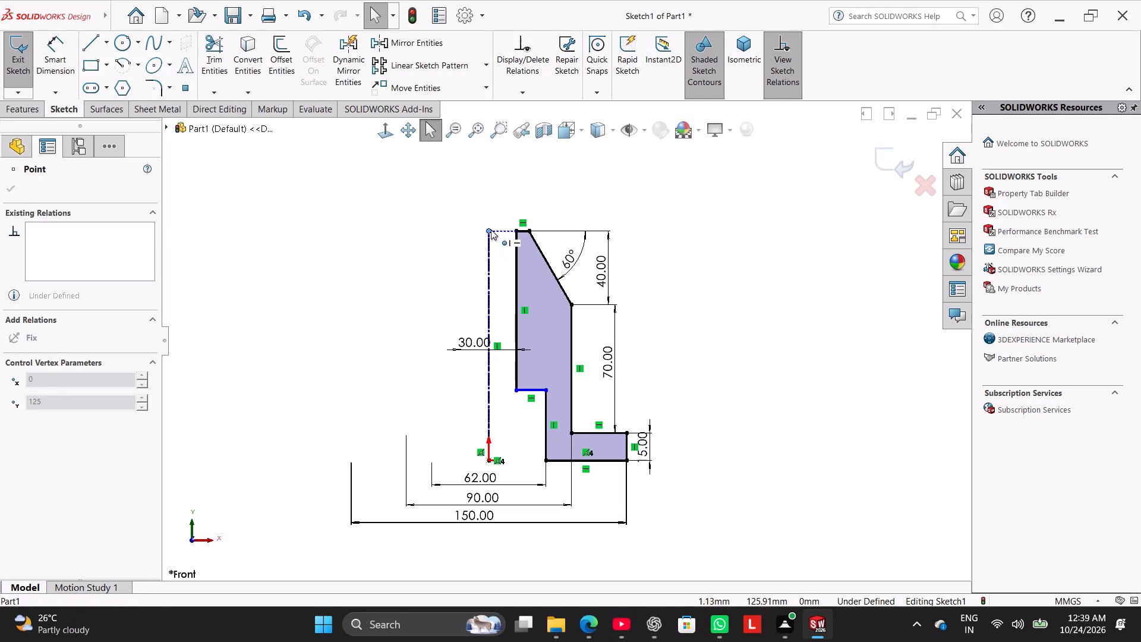
click(439, 246)
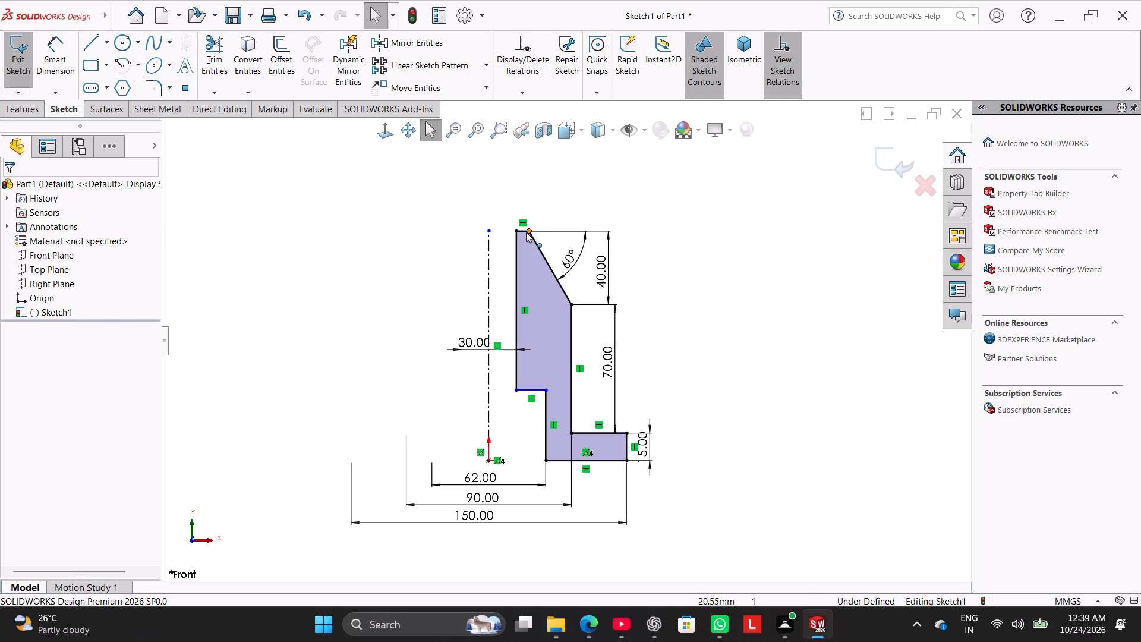
ctrl+click(524, 230)
ctrl+click(491, 231)
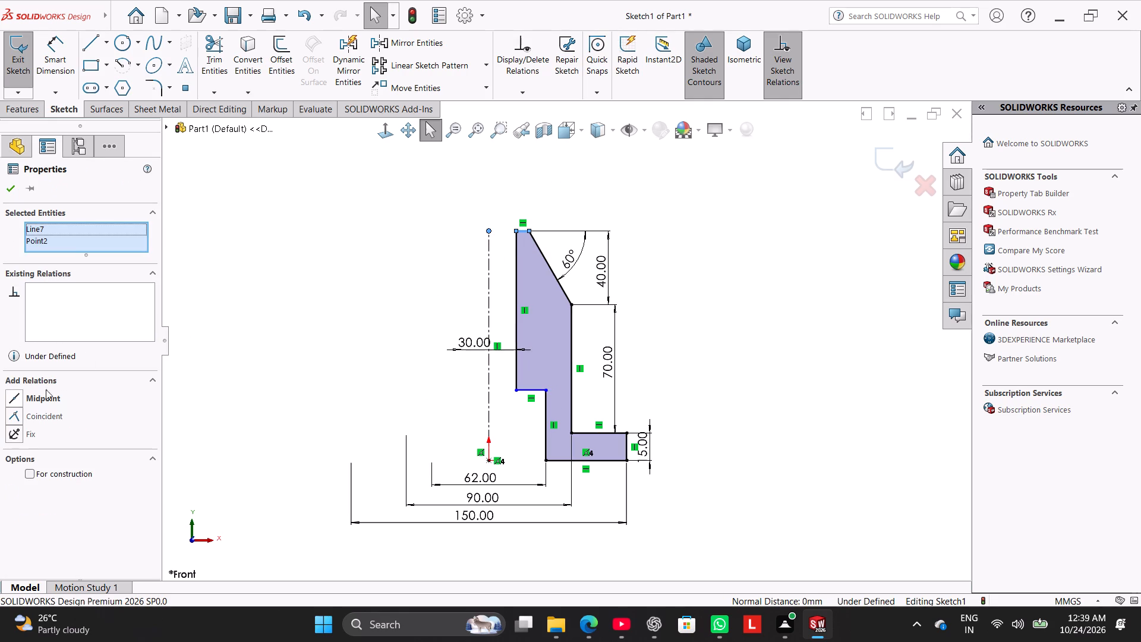
click(33, 418)
click(241, 370)
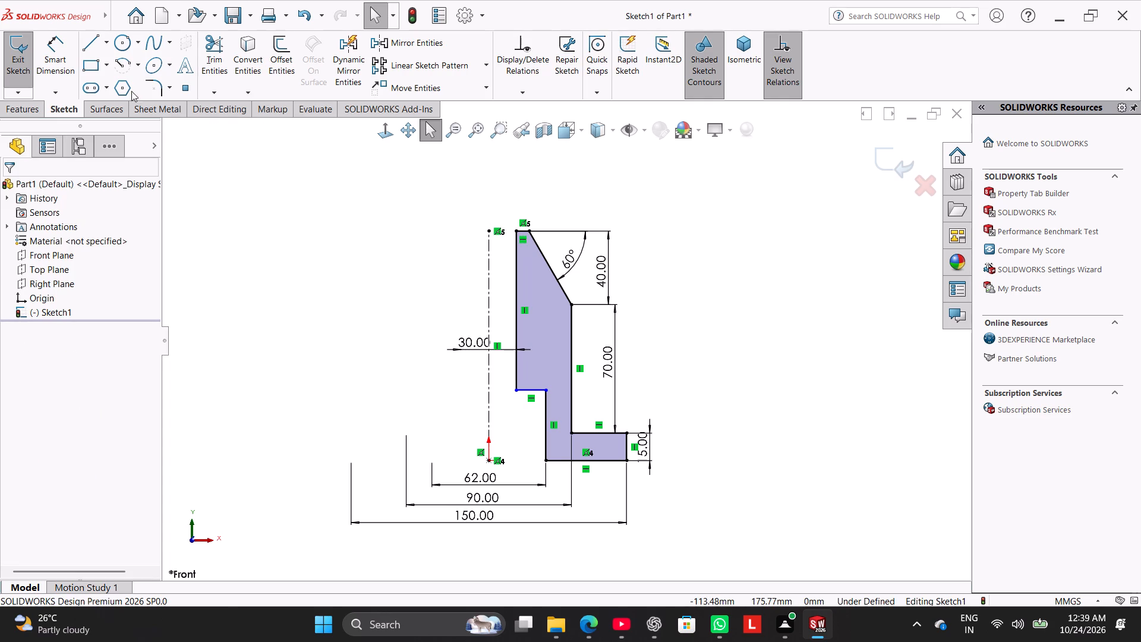
Dimension the lower inner wall with a height of 32 mm and place the dimension clear of the 15 mm one.
click(64, 64)
click(548, 410)
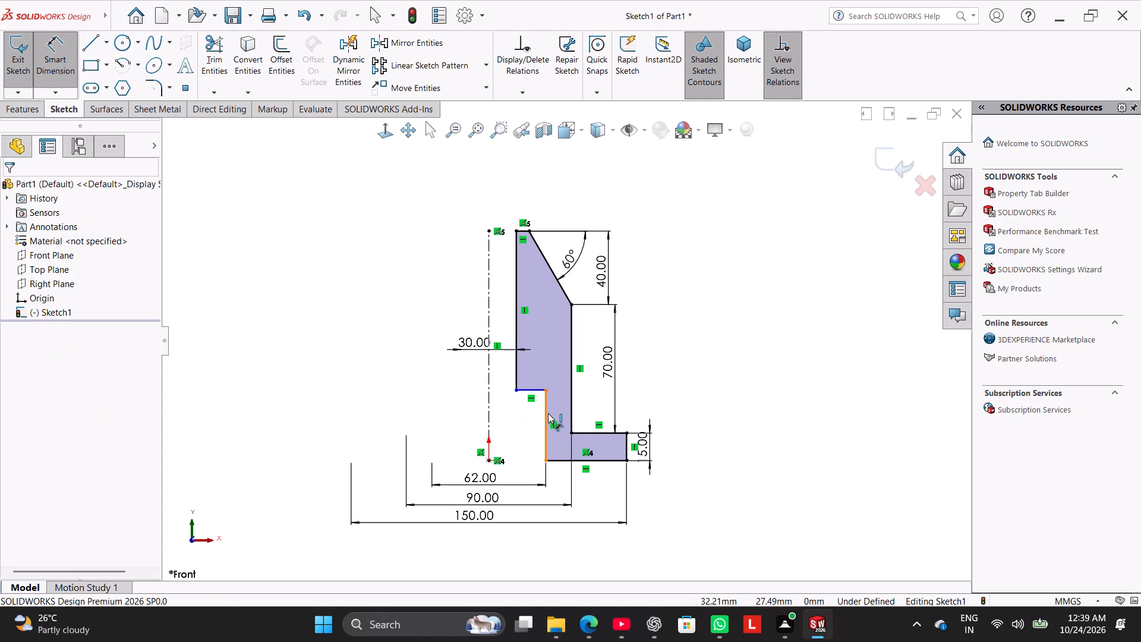
click(665, 425)
key(3)
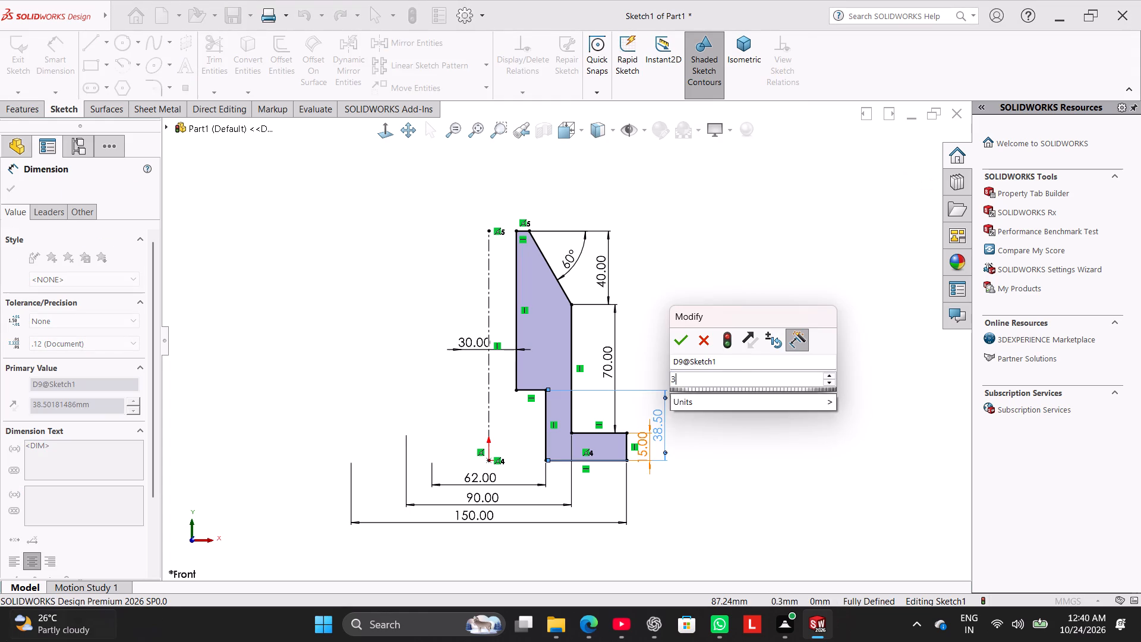
key(2)
key(Return)
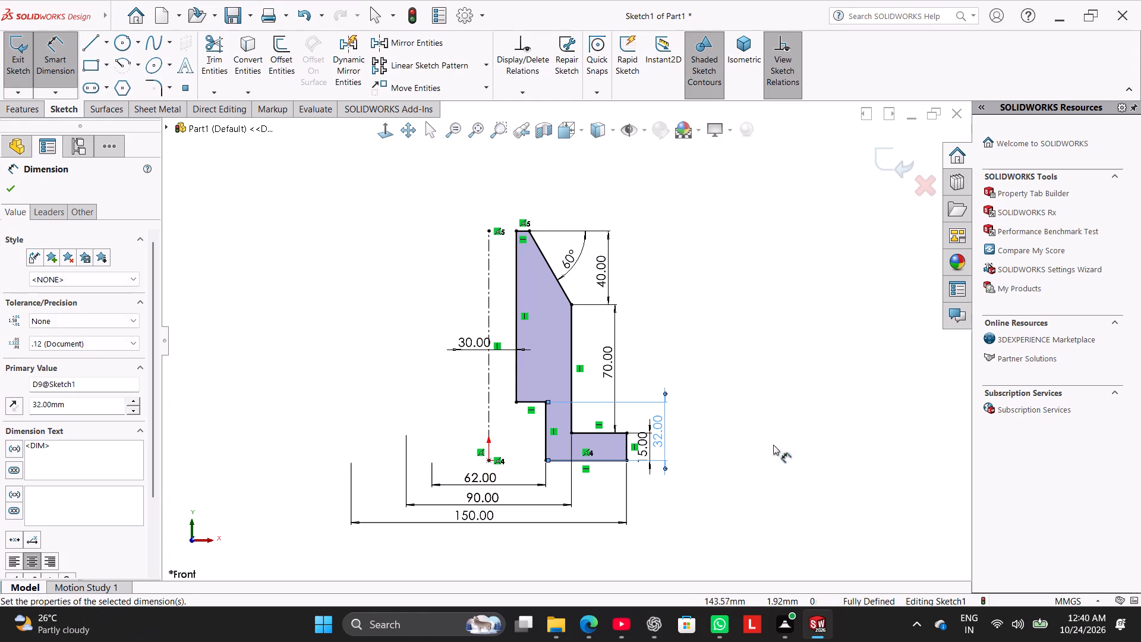
drag(663, 443, 691, 441)
click(778, 408)
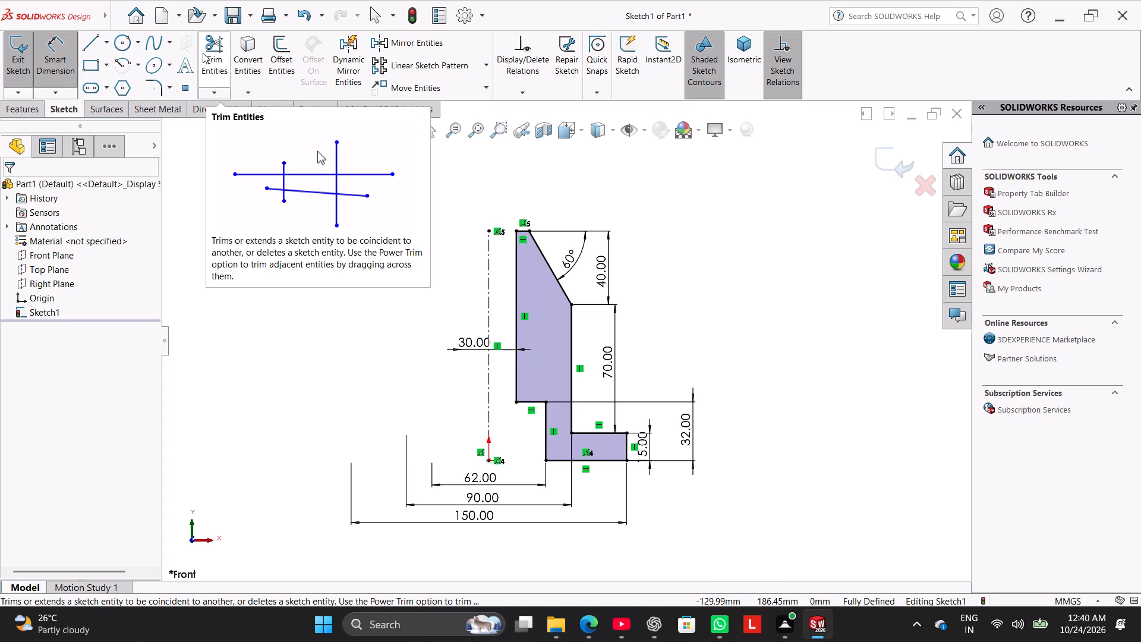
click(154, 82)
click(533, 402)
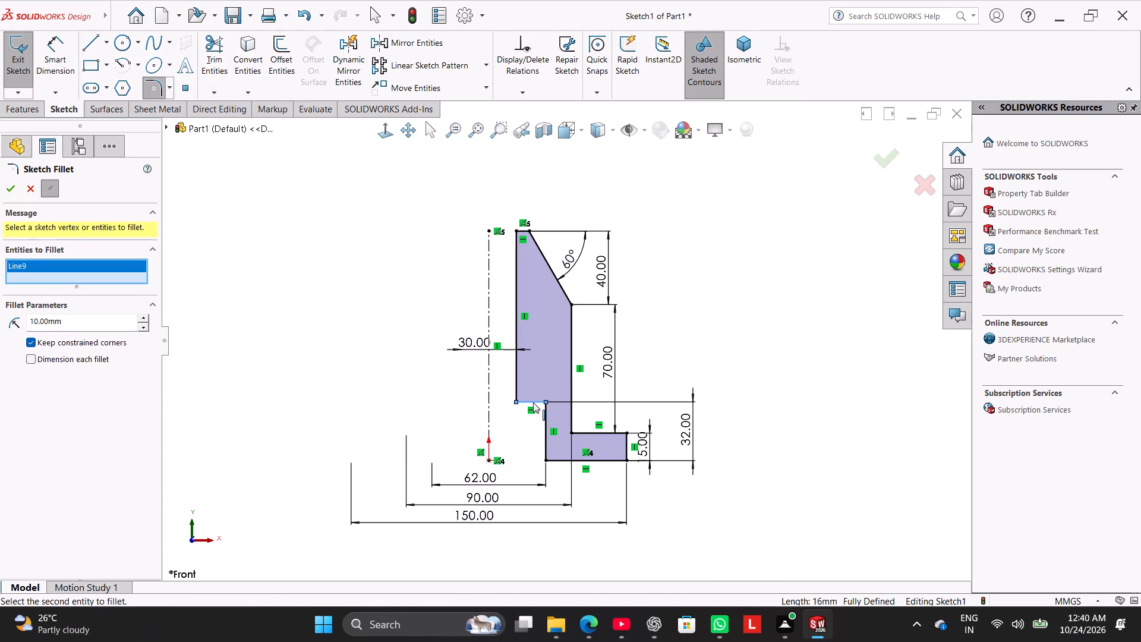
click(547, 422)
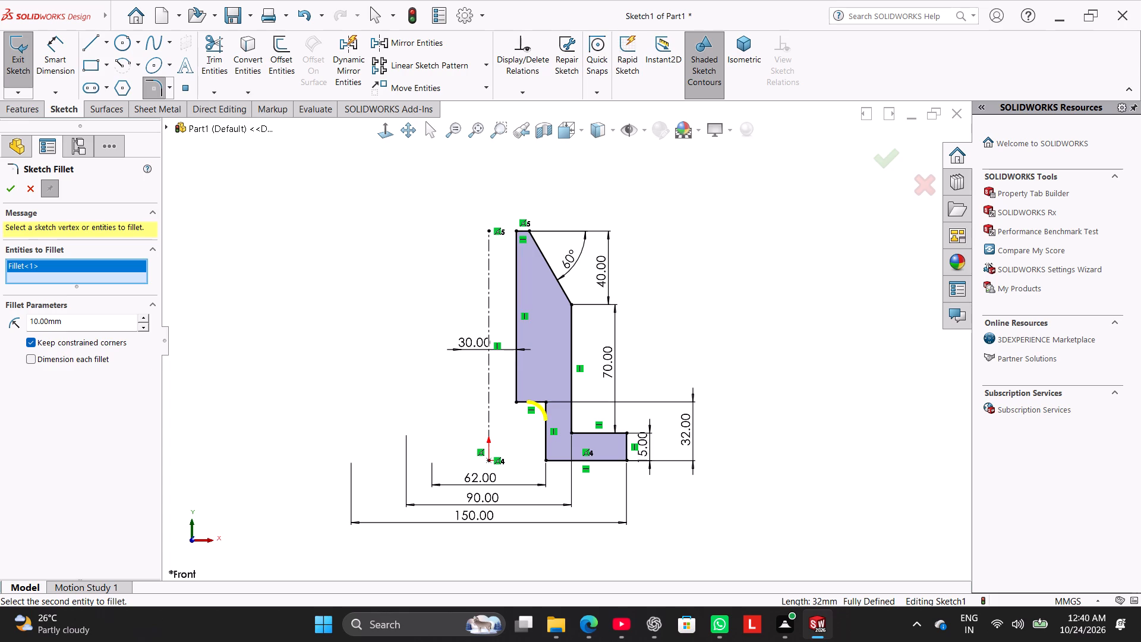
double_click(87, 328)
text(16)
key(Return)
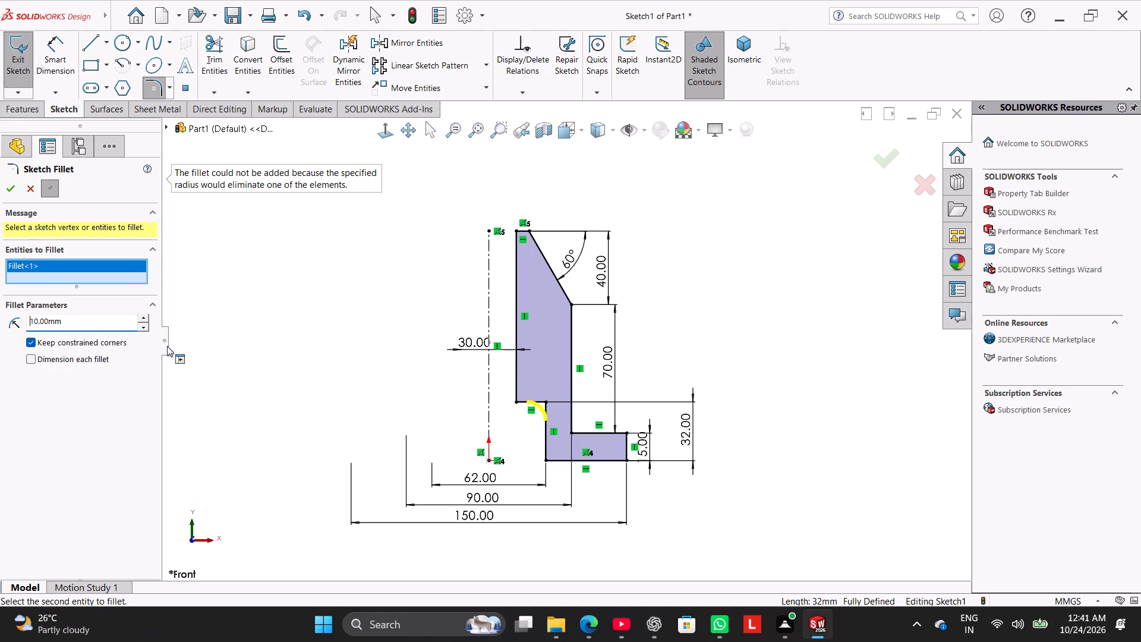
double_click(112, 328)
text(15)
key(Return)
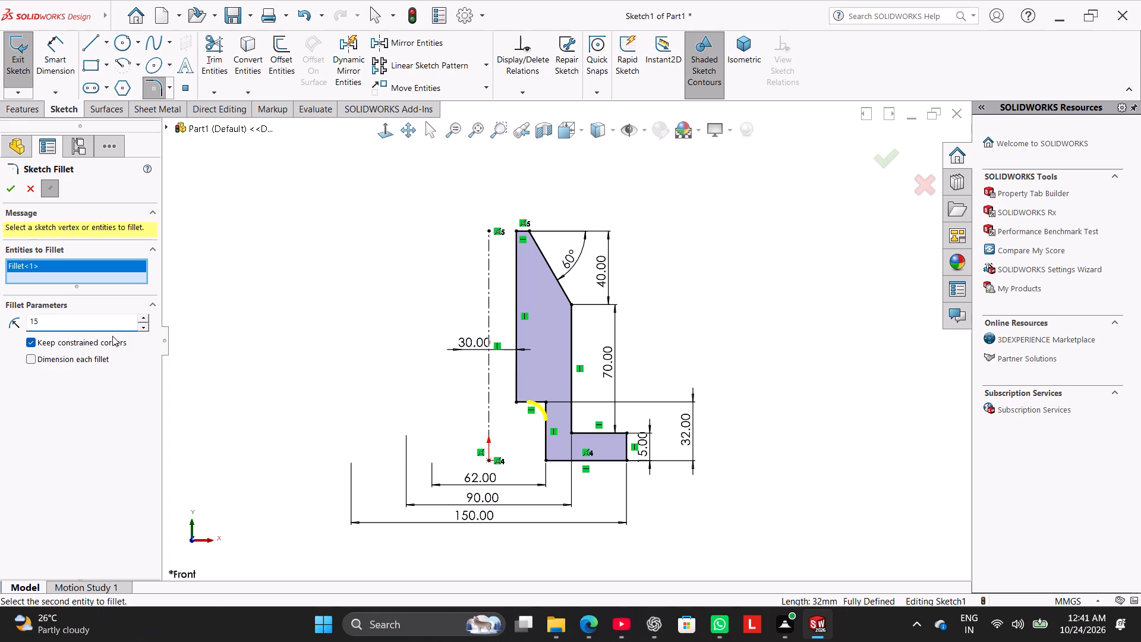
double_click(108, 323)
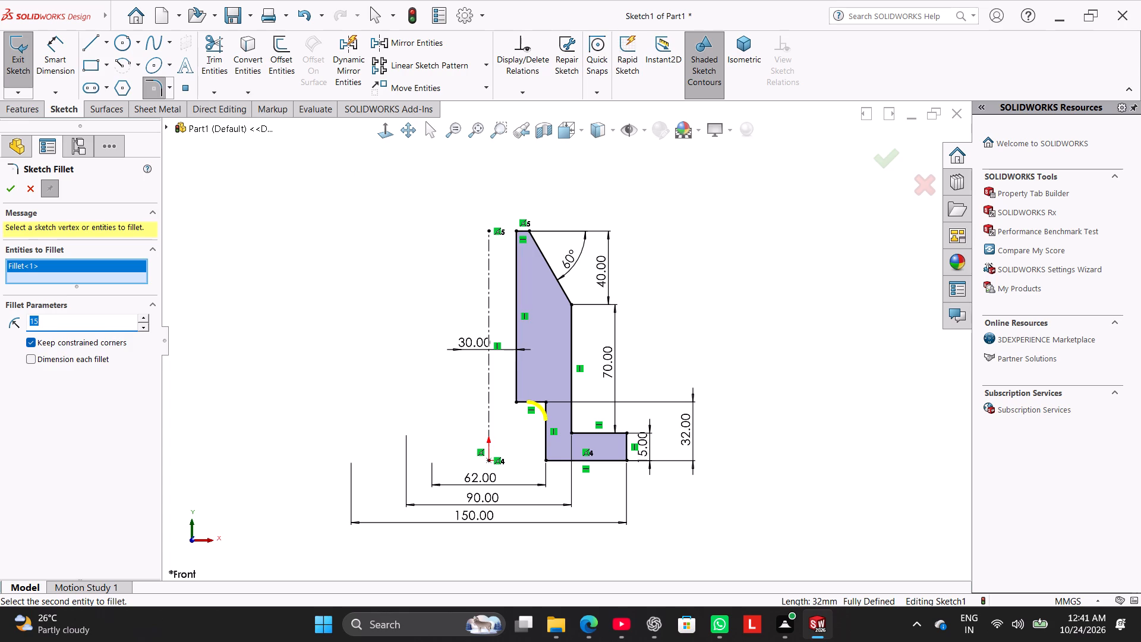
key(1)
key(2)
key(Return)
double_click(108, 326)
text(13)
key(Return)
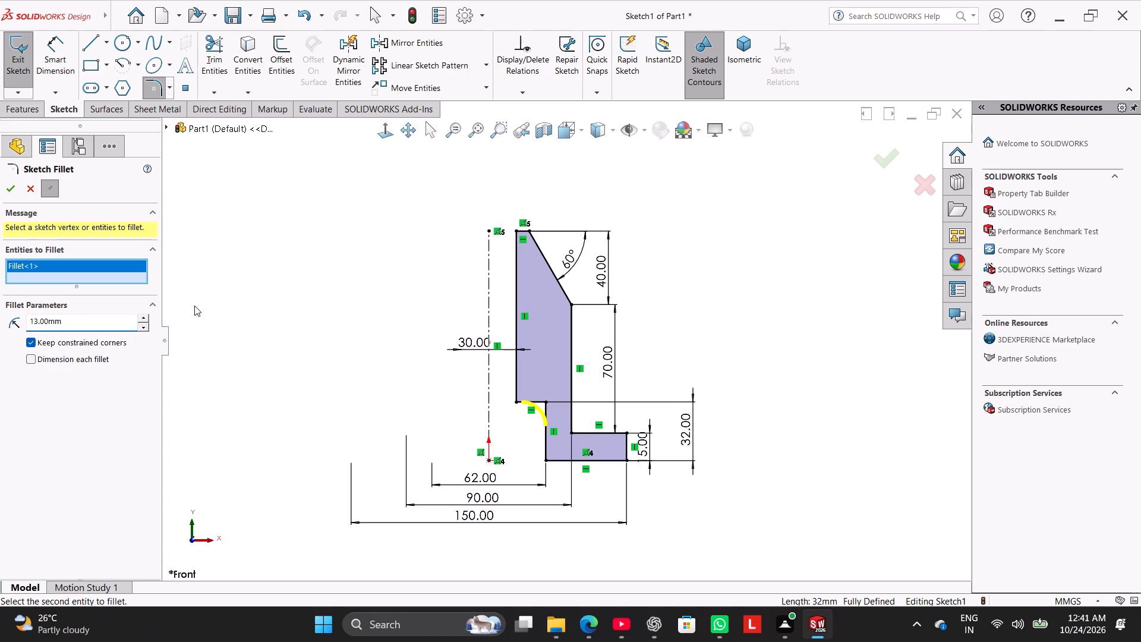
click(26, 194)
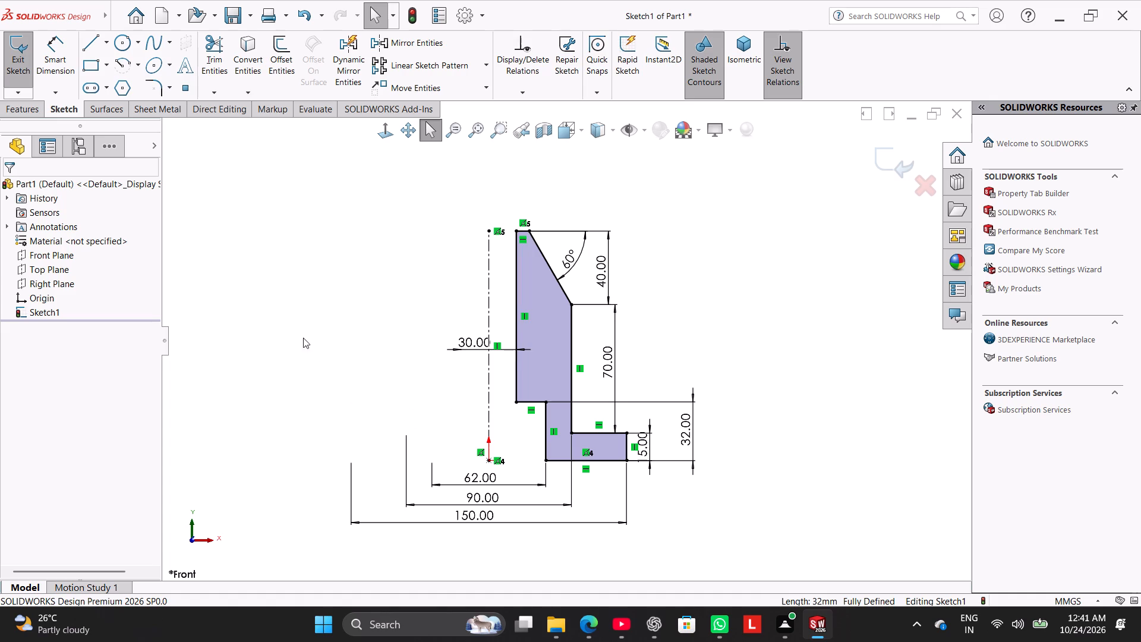
Revolve the stepped half-profile 360° about the vertical centerline into a solid body.
click(30, 114)
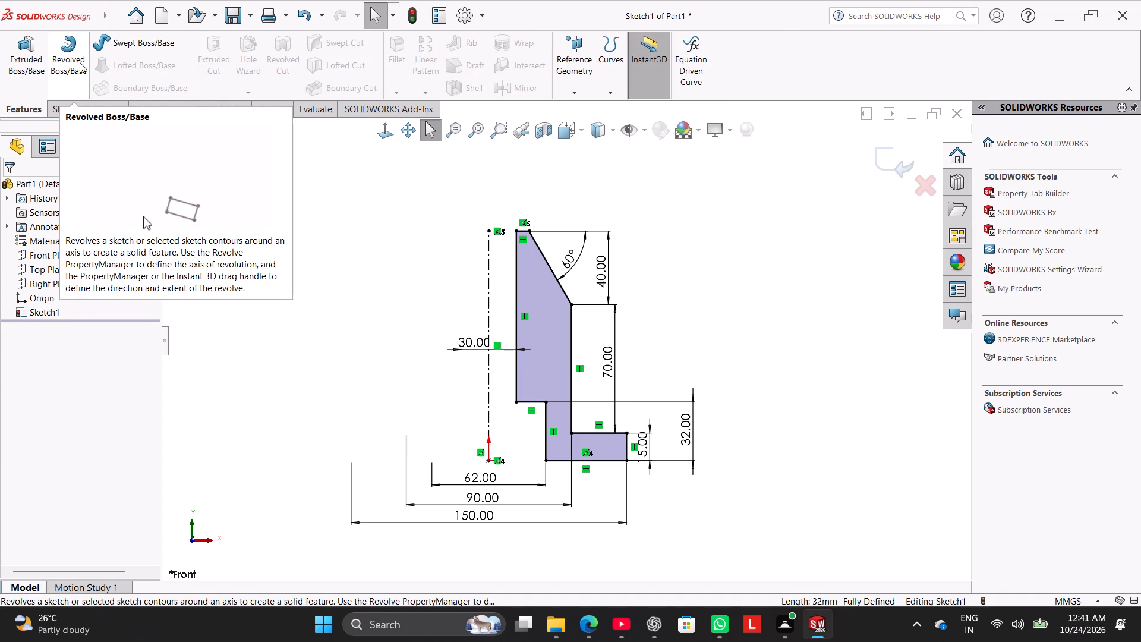
click(80, 62)
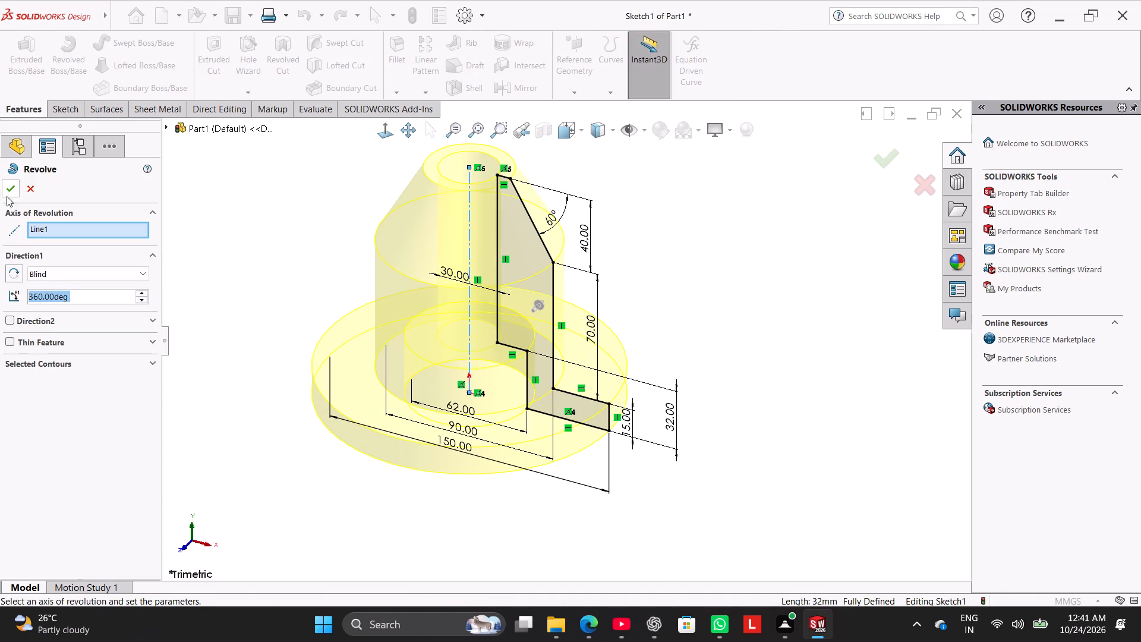
click(10, 193)
click(230, 227)
Fillet the circular edge at the inner end of the wide lower bore with a 16 mm radius.
middle_drag(319, 270, 344, 247)
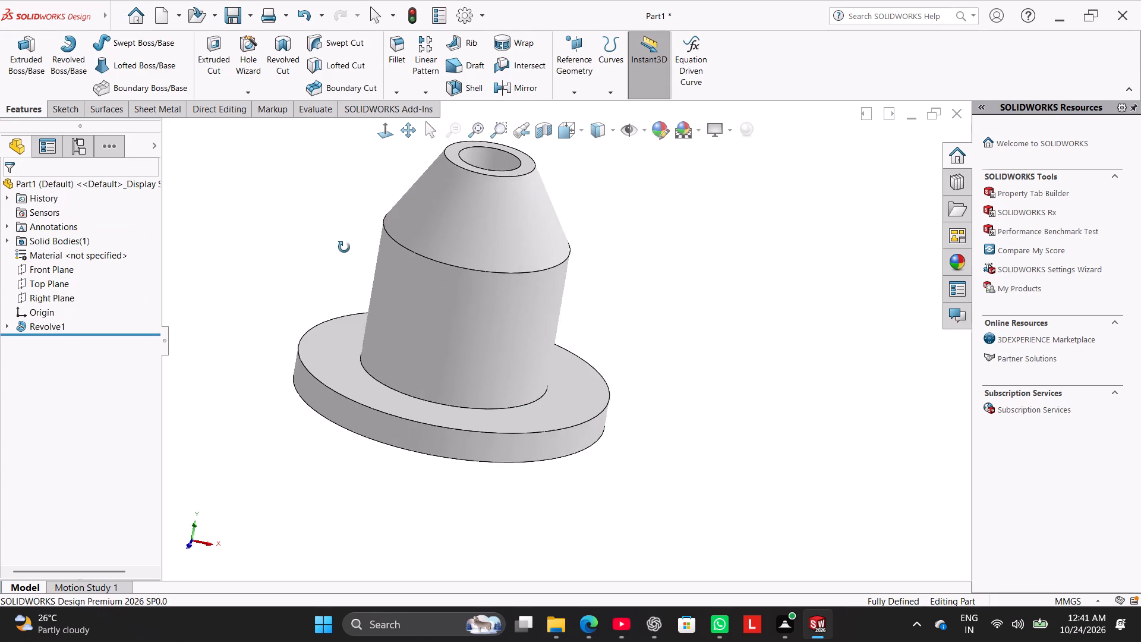
middle_drag(344, 247, 346, 247)
right_drag(270, 278, 336, 235)
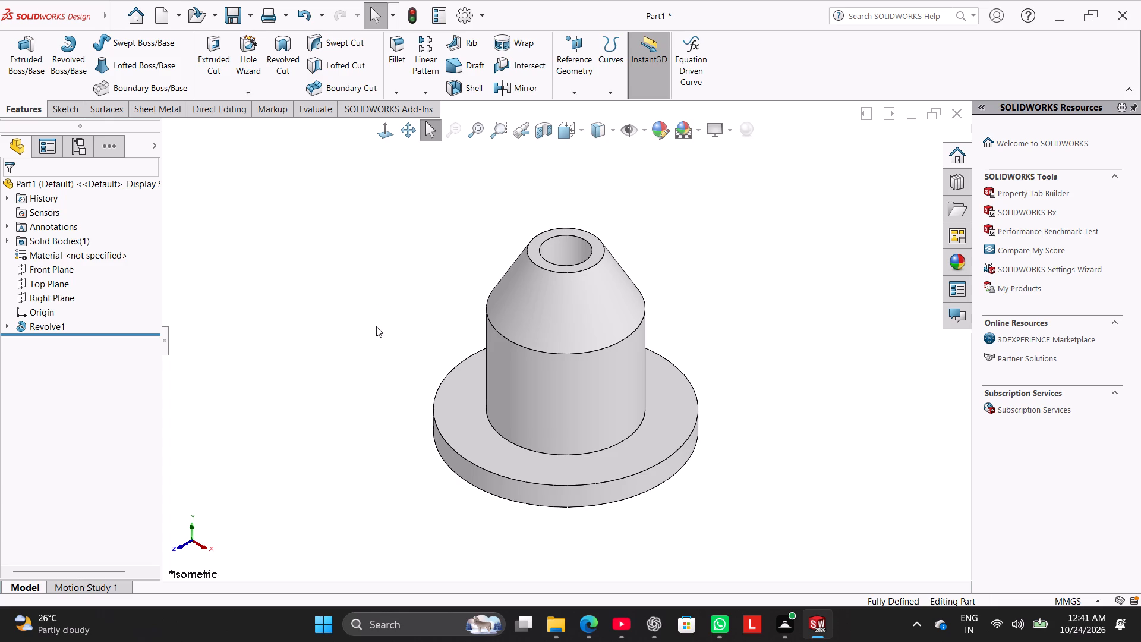
middle_drag(376, 326, 376, 251)
middle_drag(329, 380, 358, 188)
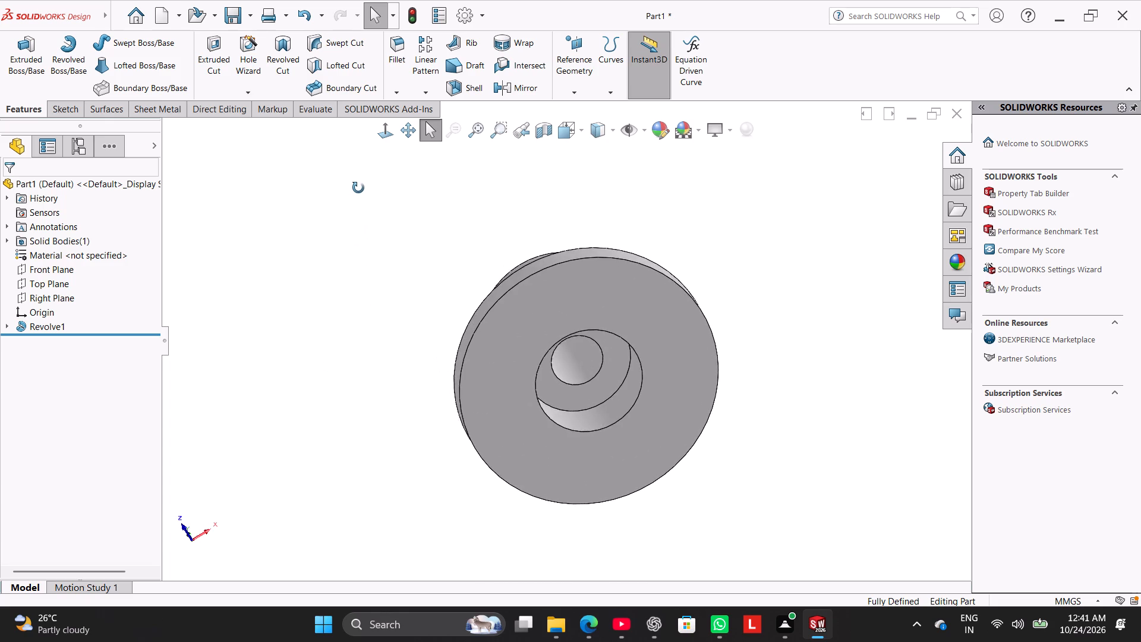
middle_drag(358, 188, 353, 188)
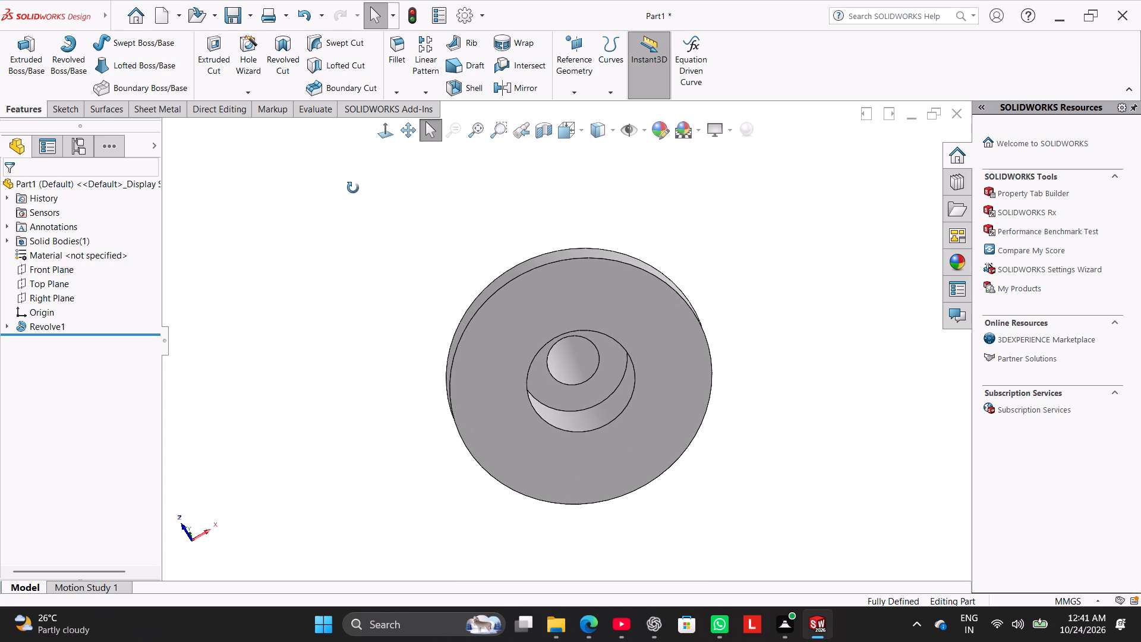
middle_drag(353, 188, 353, 188)
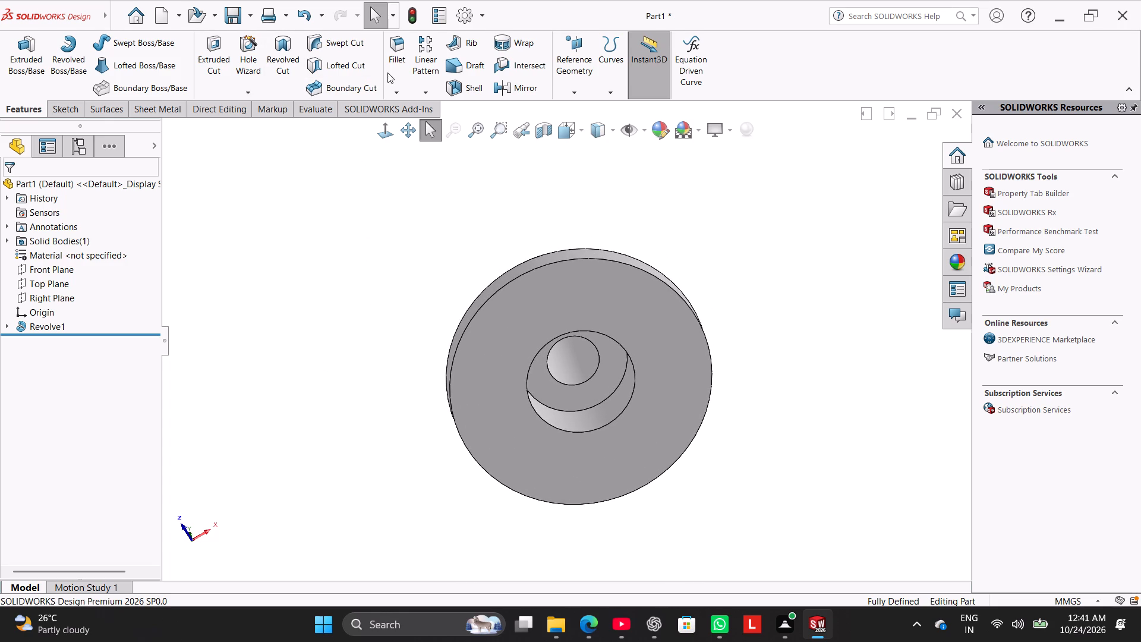
click(395, 57)
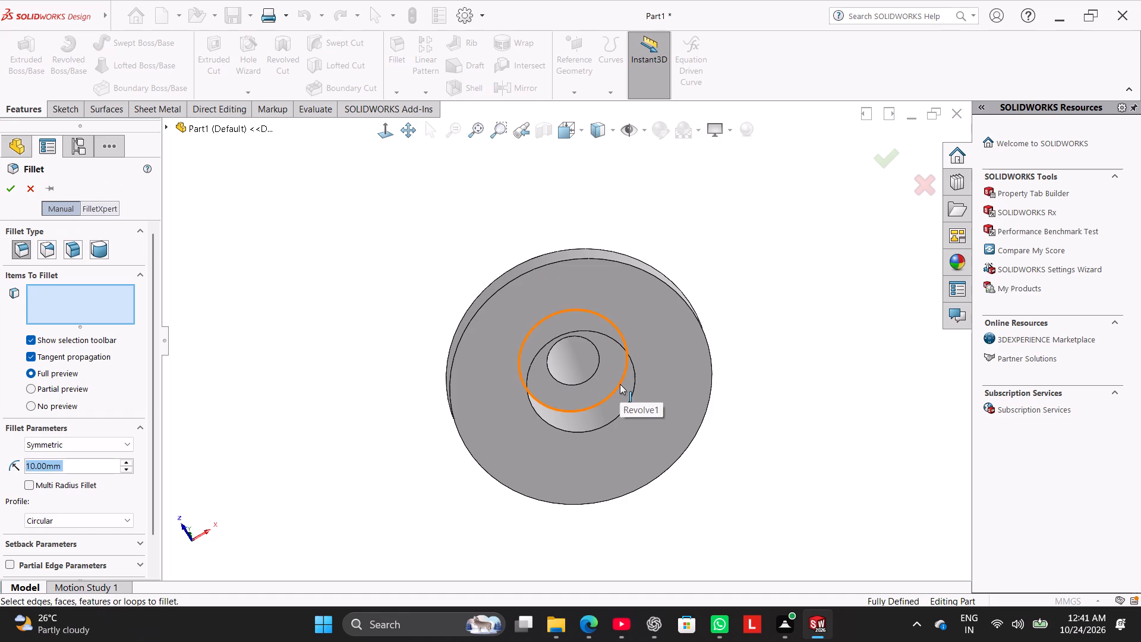
click(620, 384)
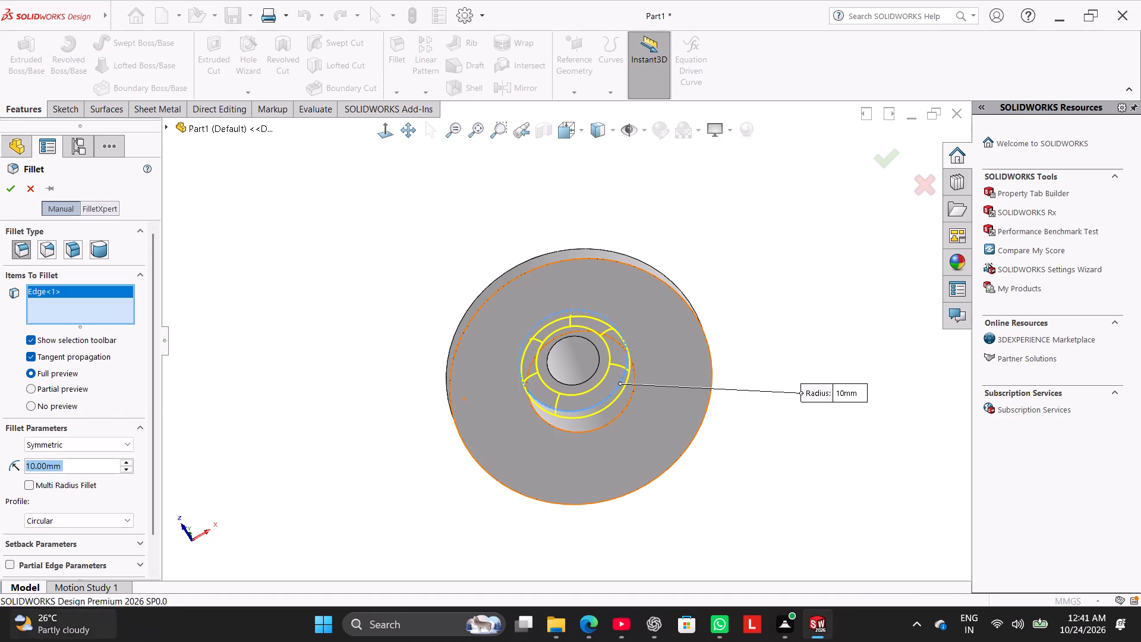
key(1)
key(6)
key(Return)
key(Return)
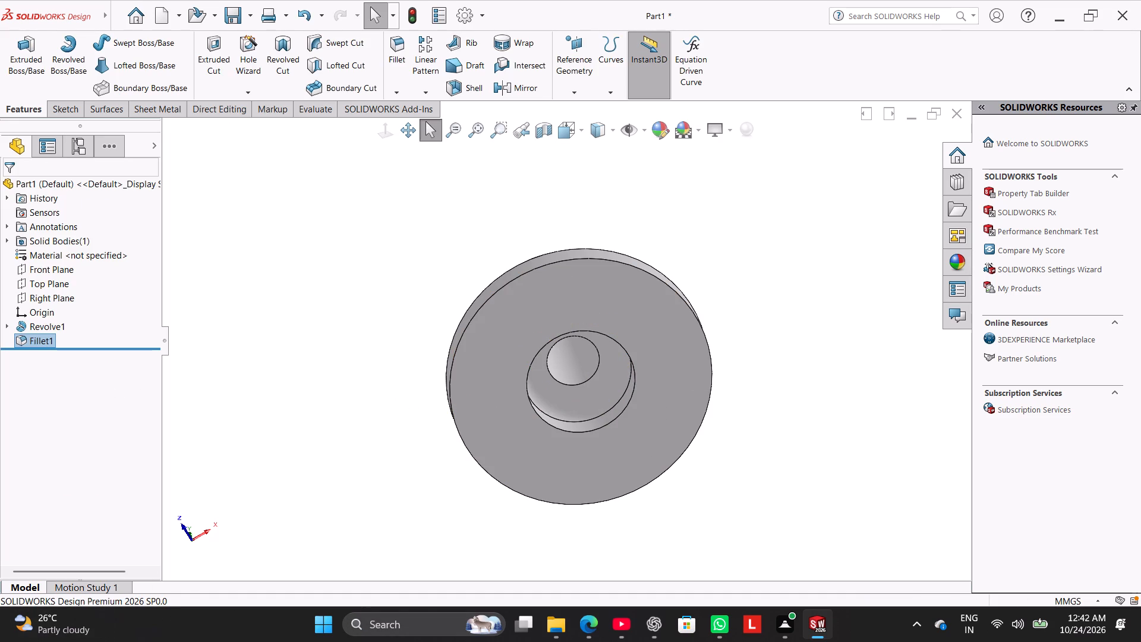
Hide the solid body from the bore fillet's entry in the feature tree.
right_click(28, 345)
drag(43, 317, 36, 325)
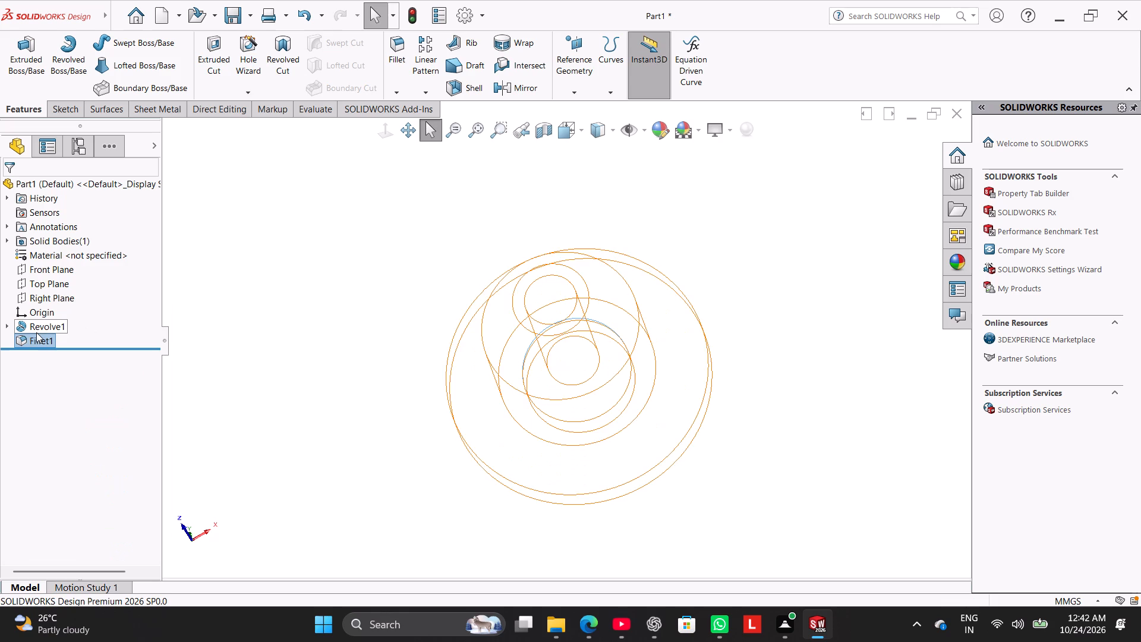
Open the bore fillet's definition to review its settings and close it without changes.
right_click(42, 338)
click(54, 304)
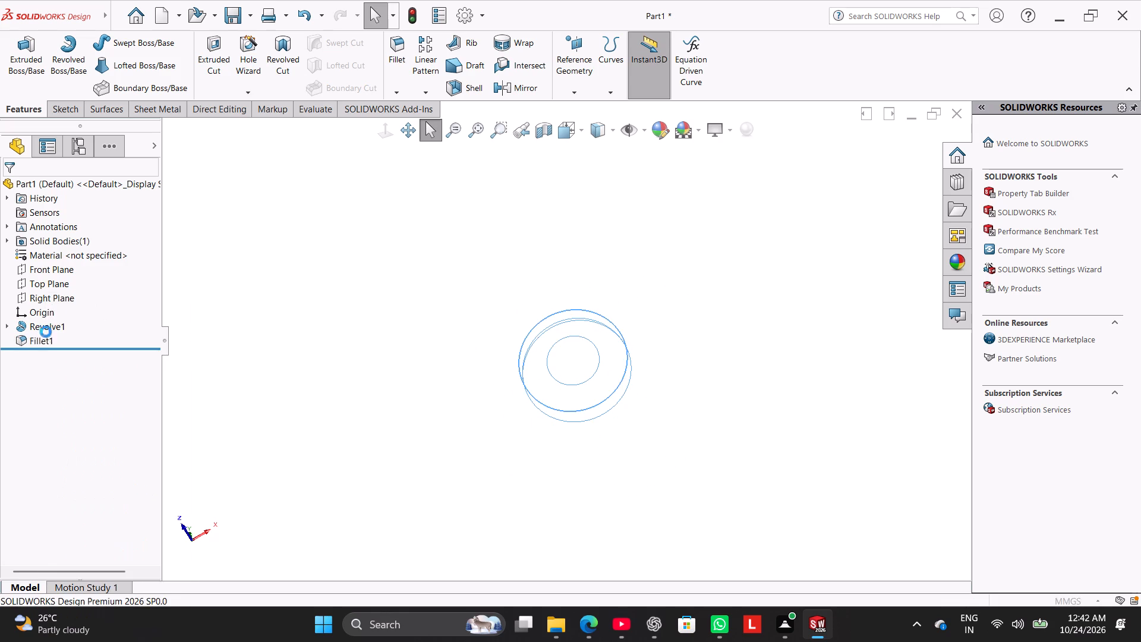
click(8, 188)
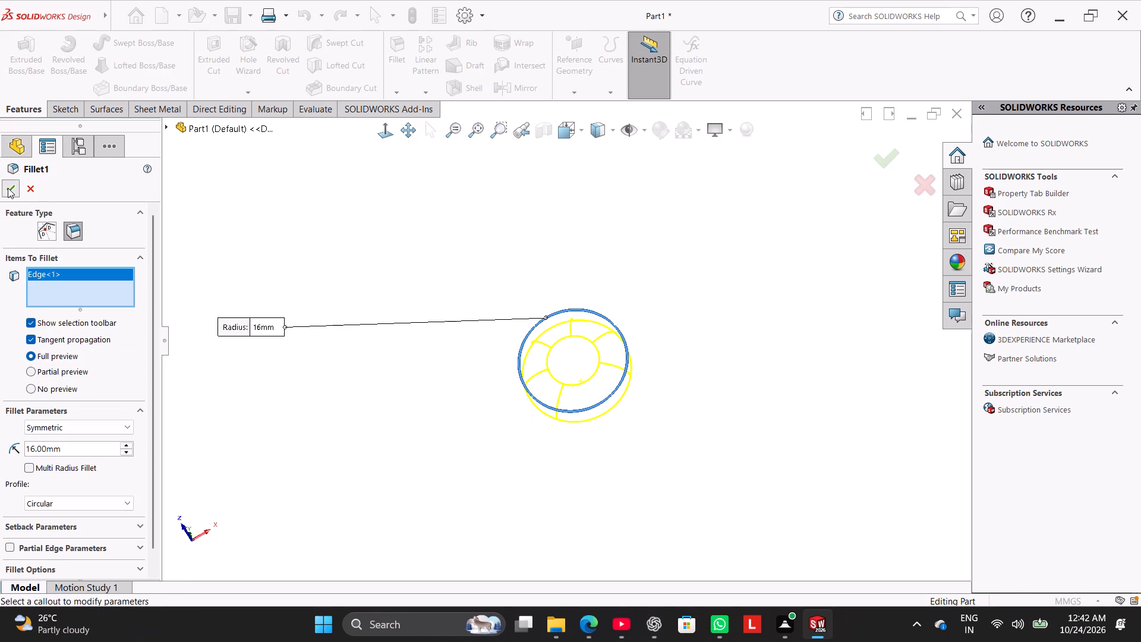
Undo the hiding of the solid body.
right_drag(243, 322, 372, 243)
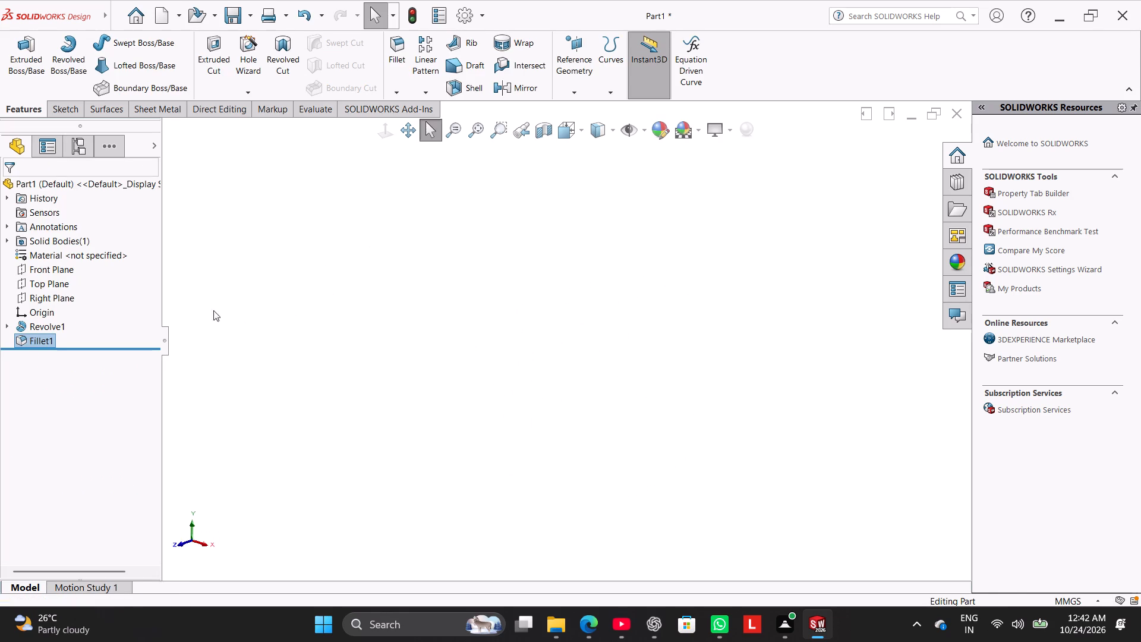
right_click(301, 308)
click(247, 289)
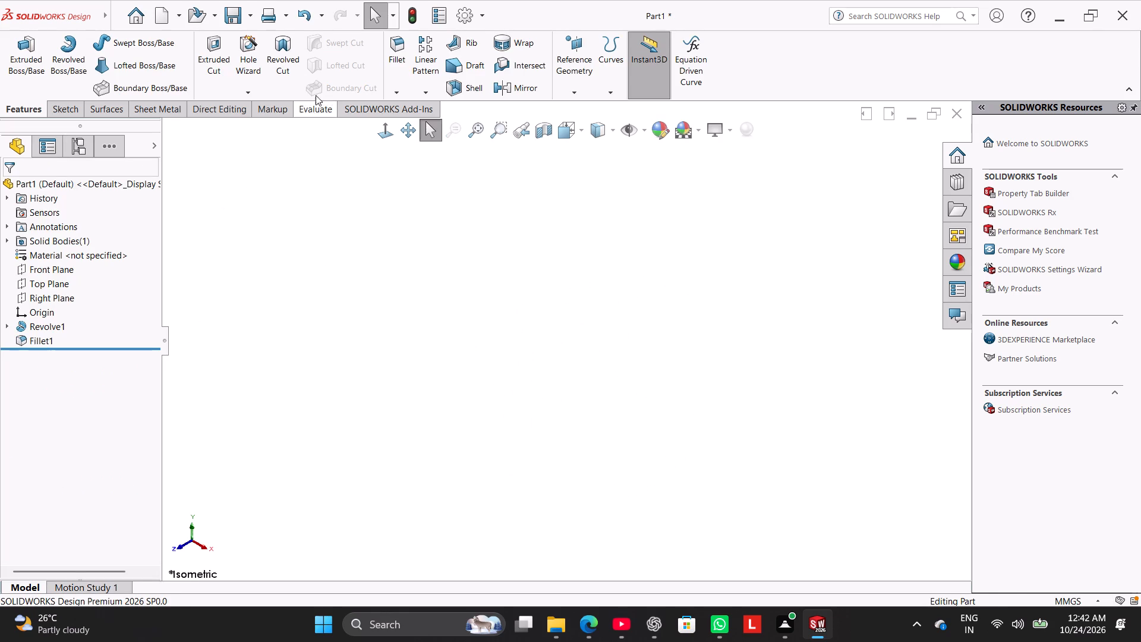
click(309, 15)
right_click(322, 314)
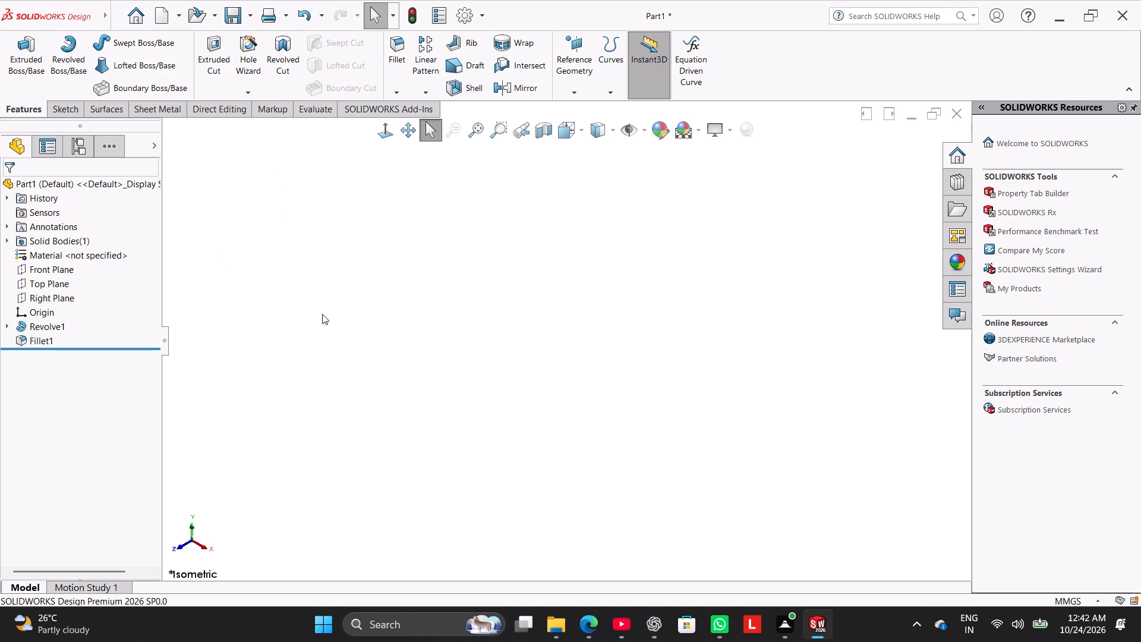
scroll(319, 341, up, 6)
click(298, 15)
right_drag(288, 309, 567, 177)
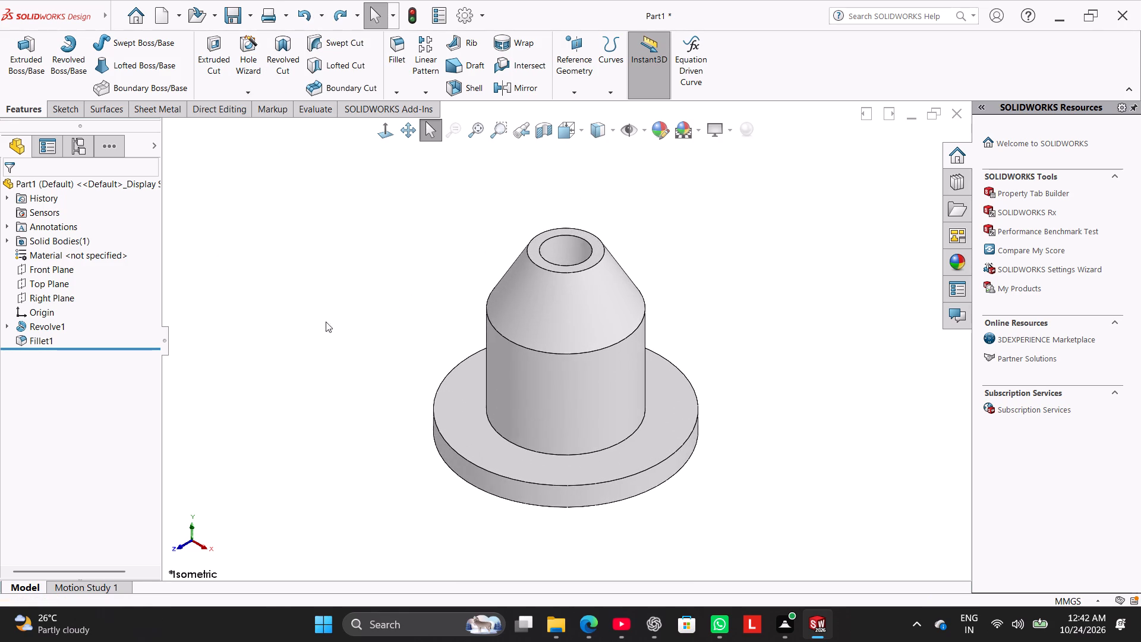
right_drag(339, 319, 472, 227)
Open the bore fillet's definition again to check the selected edge and radius, leaving the settings as they are.
right_click(46, 337)
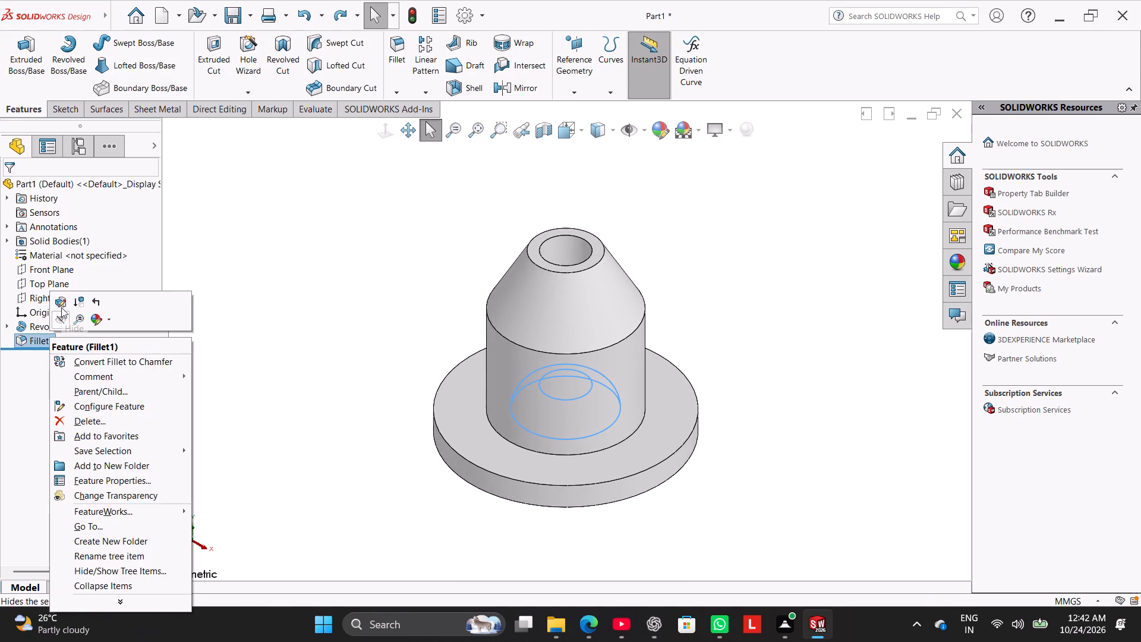
click(61, 307)
click(15, 197)
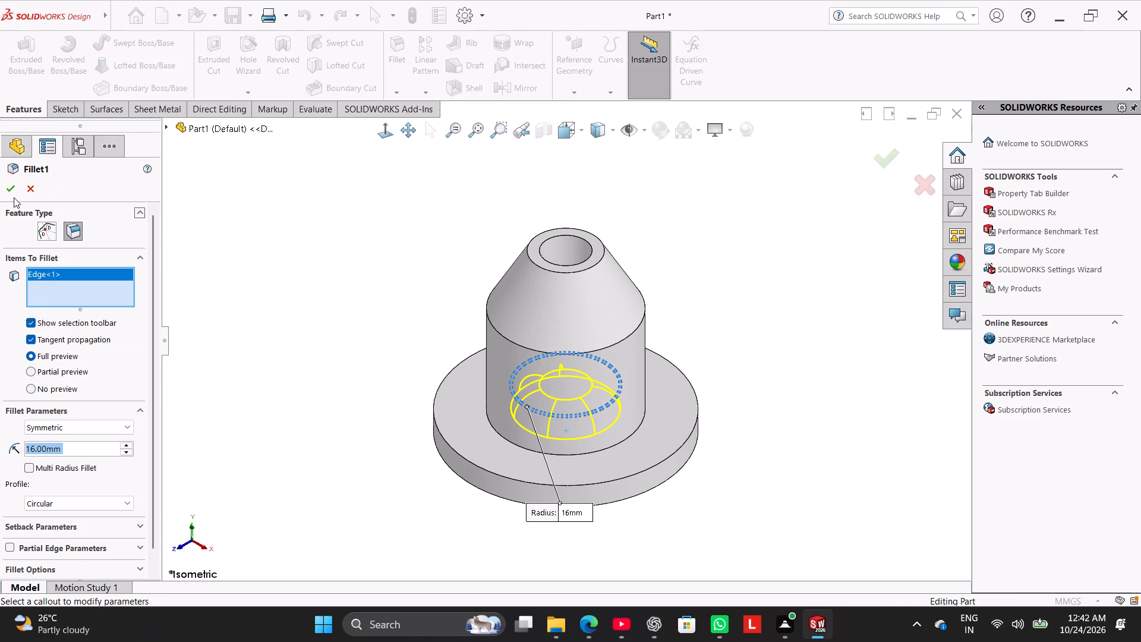
click(8, 187)
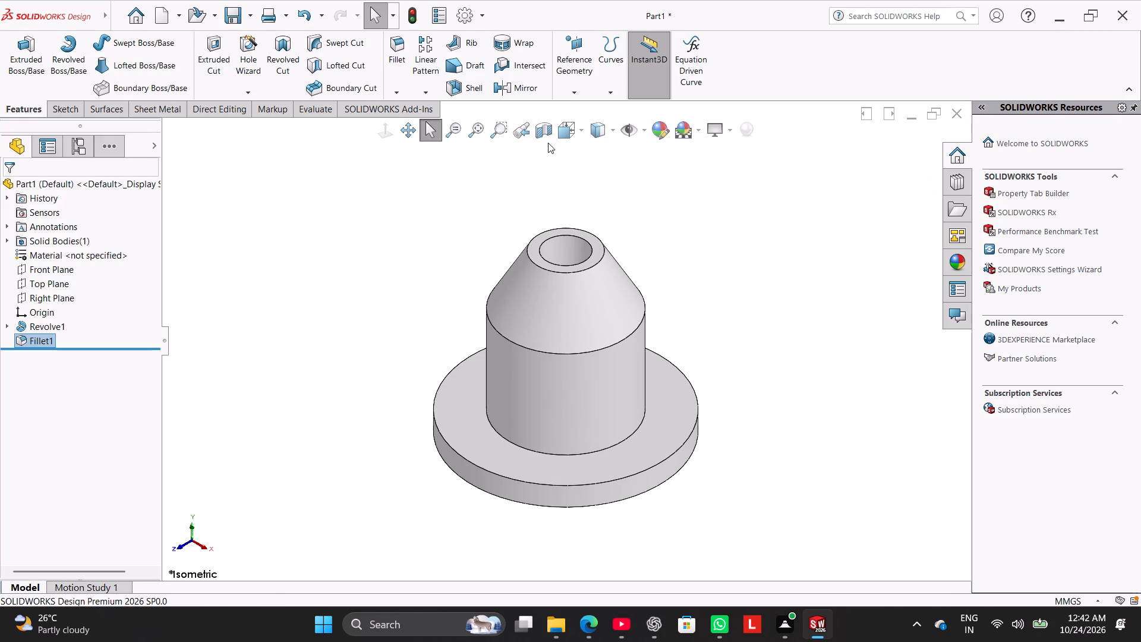
Inspect the stepped bore and its fillet in a temporary section view through the Front Plane.
click(546, 133)
click(390, 127)
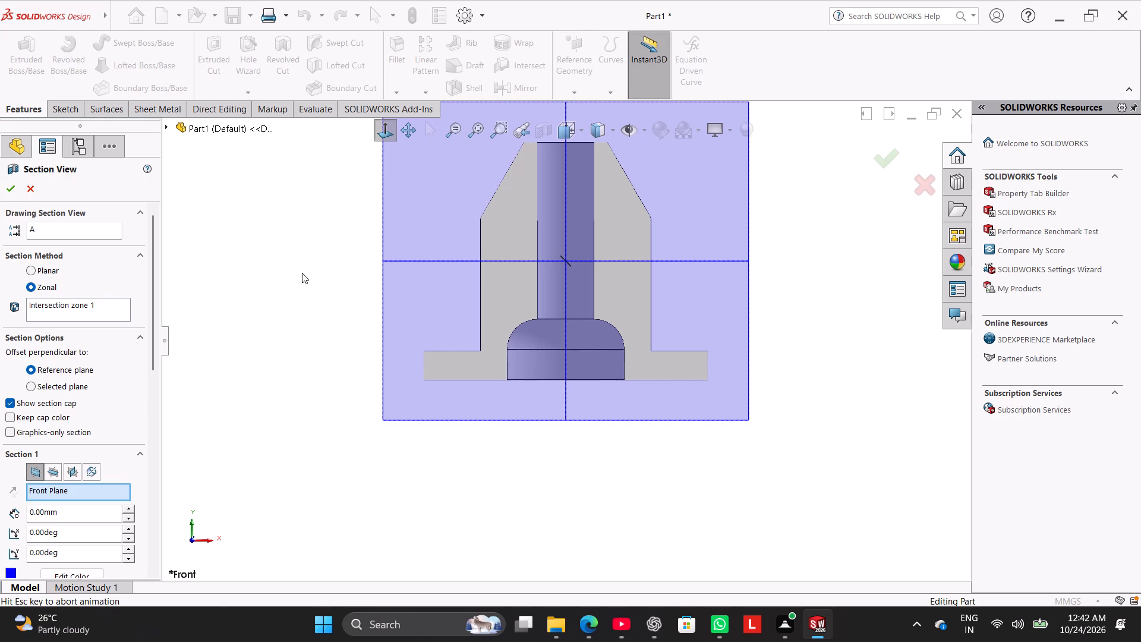
click(37, 188)
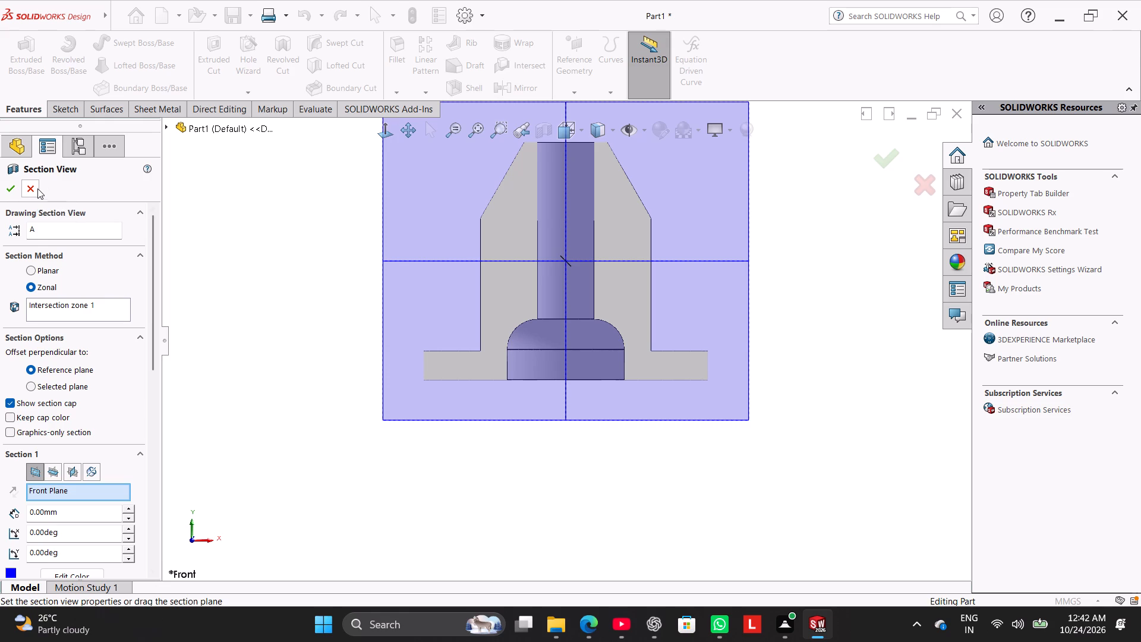
click(215, 244)
right_drag(268, 304, 370, 237)
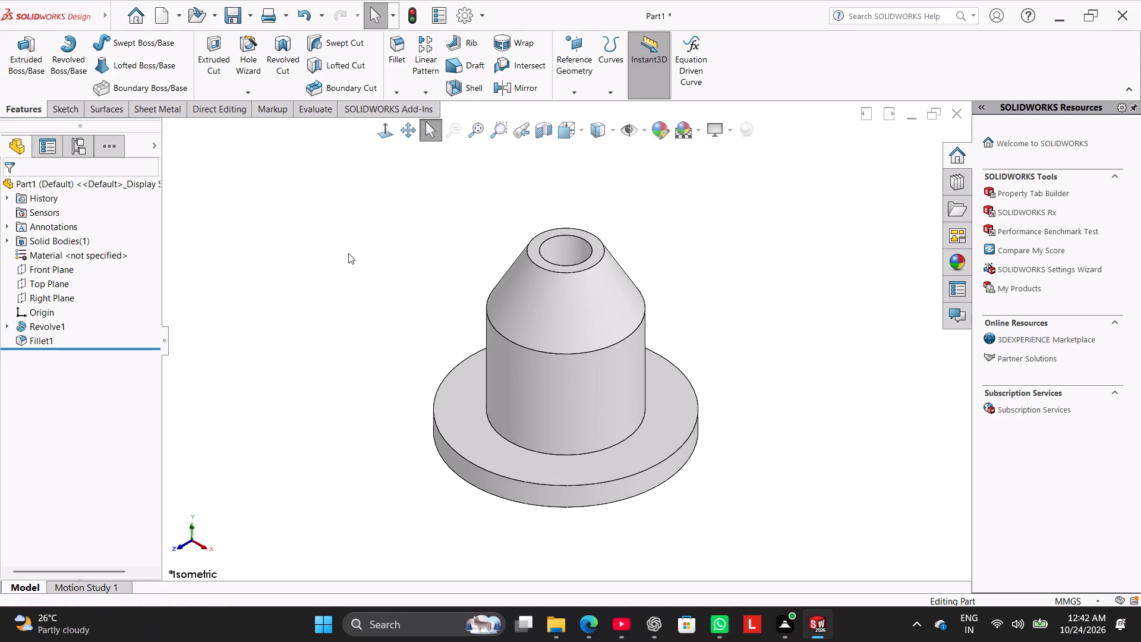
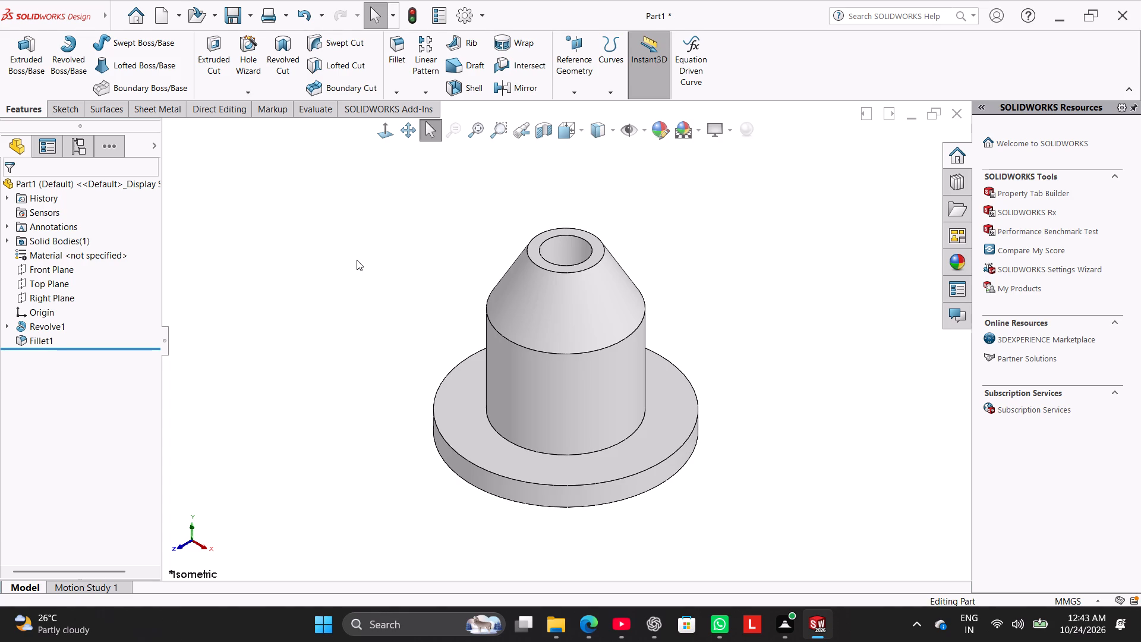
Examine the part's conical top, flange underside and lower bore from several viewing angles.
click(590, 263)
middle_drag(402, 503, 402, 369)
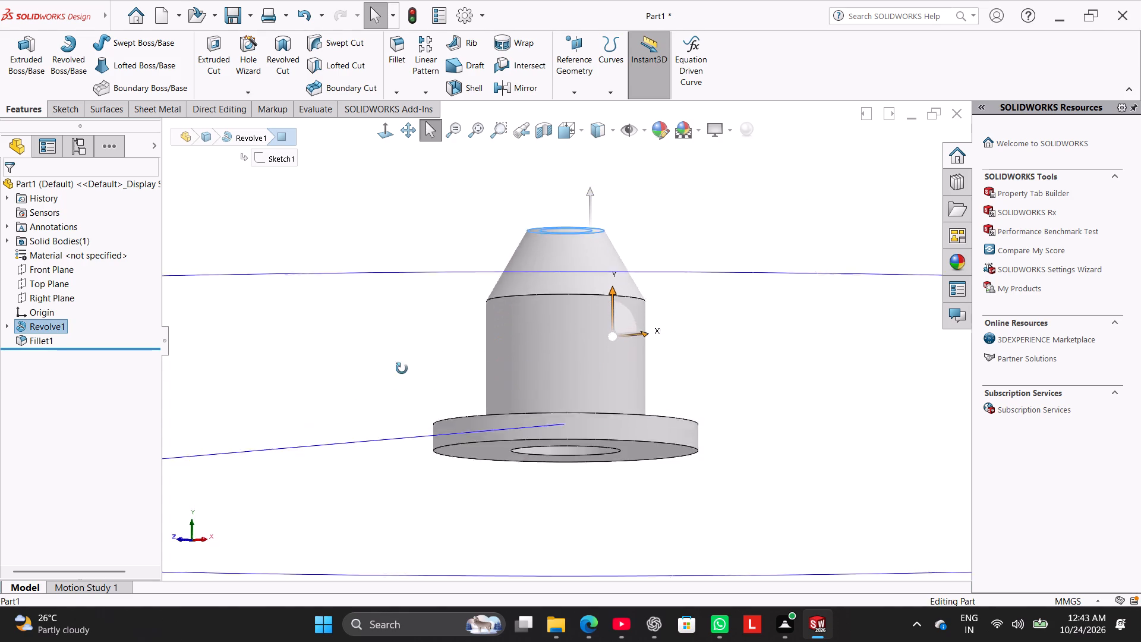
middle_drag(402, 369, 410, 327)
ctrl+click(529, 402)
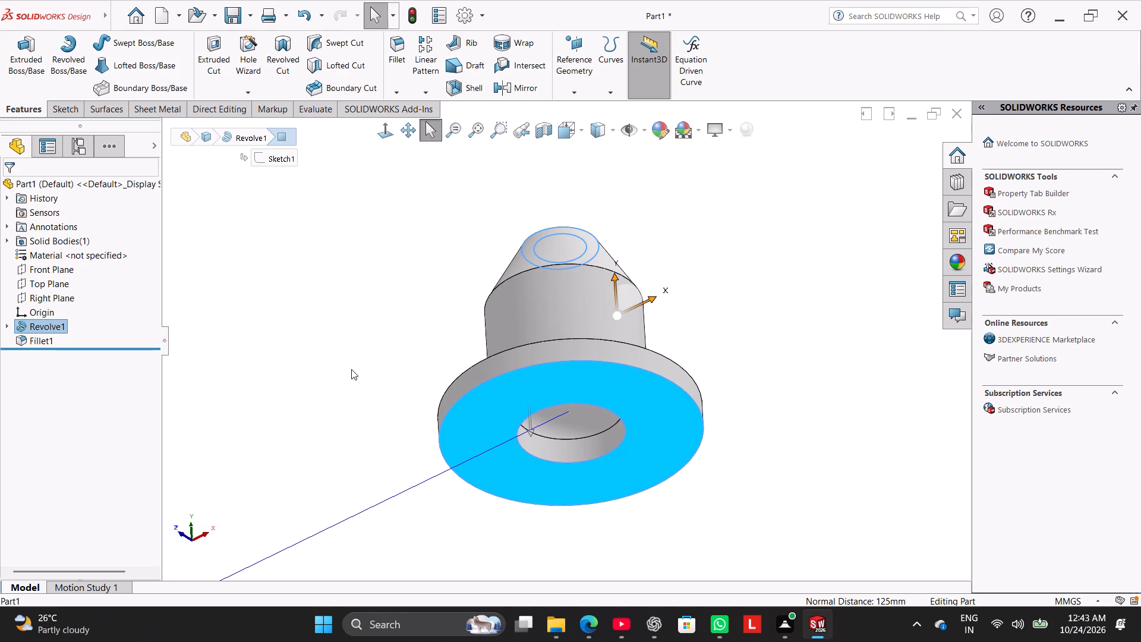
middle_drag(365, 396, 387, 430)
click(363, 374)
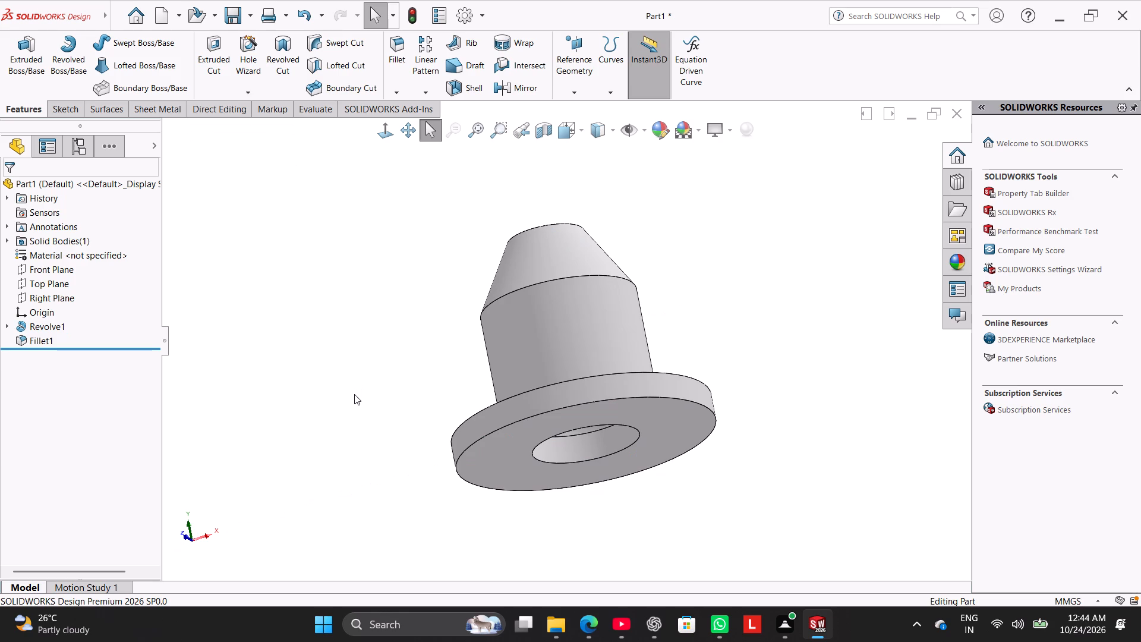
click(389, 128)
click(329, 266)
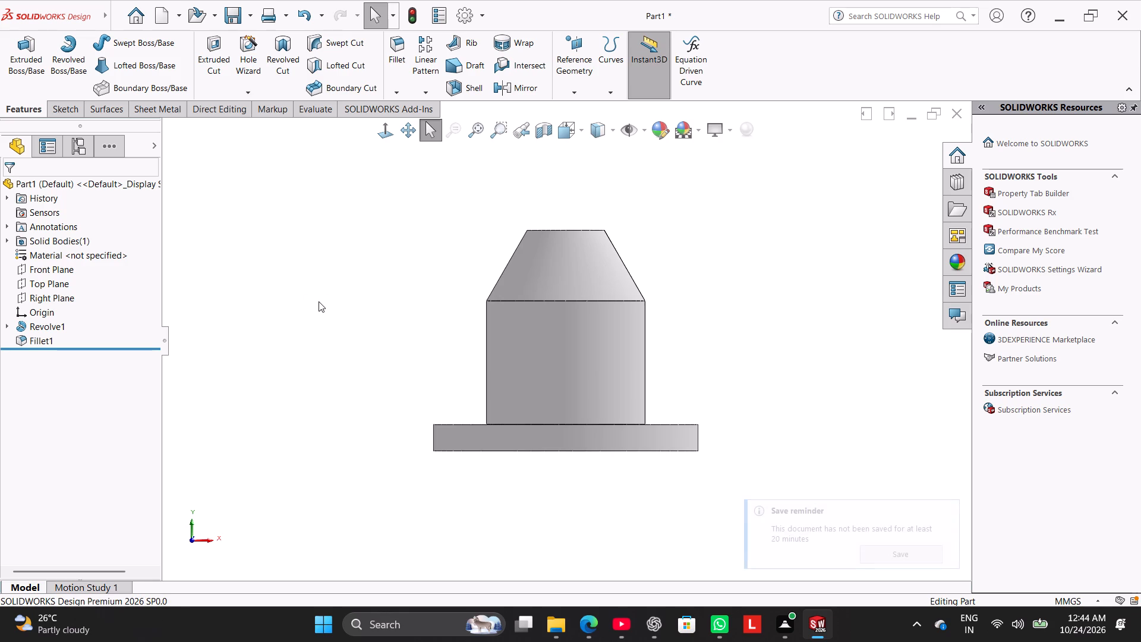
middle_drag(339, 313, 331, 376)
right_drag(315, 382, 425, 310)
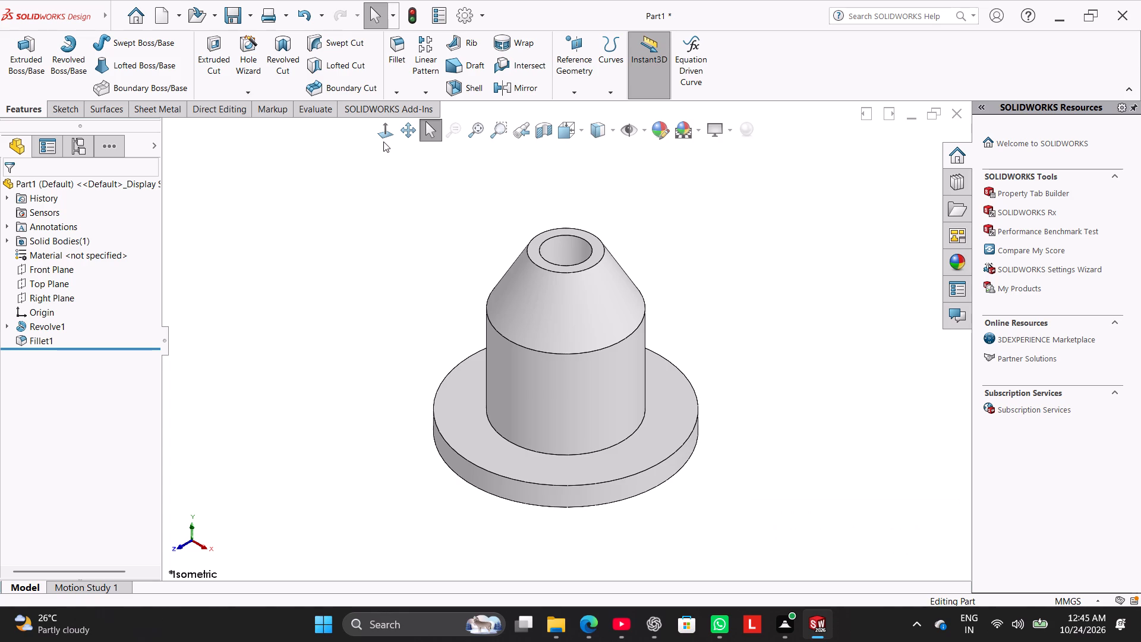
On the Front Plane, sketch a short vertical line from the flange top, an arc of about 20 mm radius, and a horizontal line to the cylinder wall.
click(66, 273)
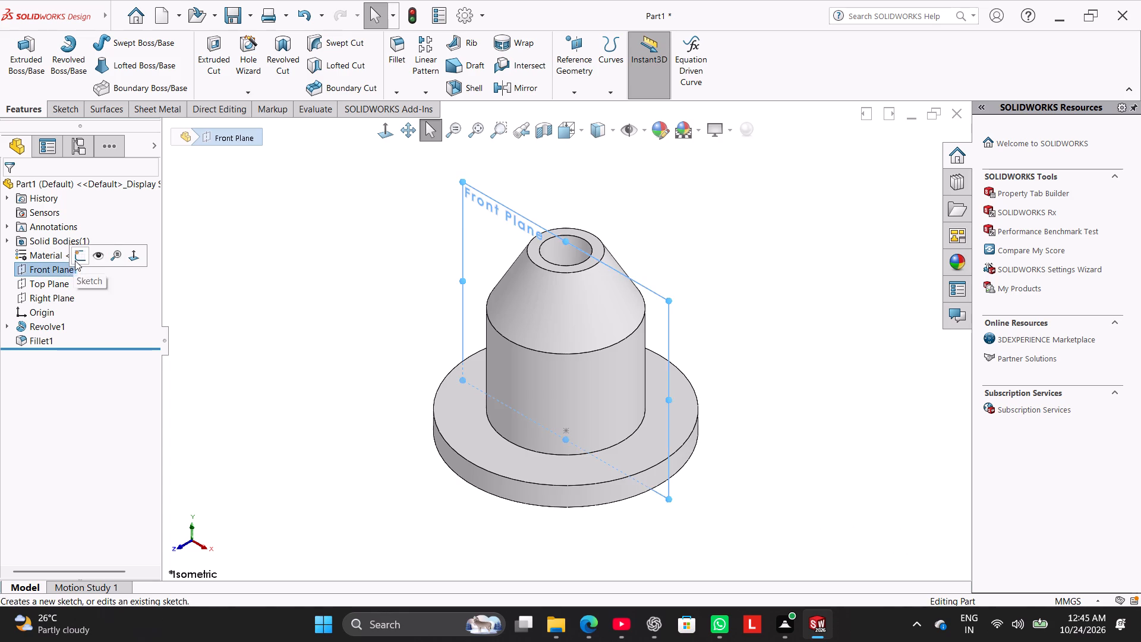
click(75, 260)
click(151, 279)
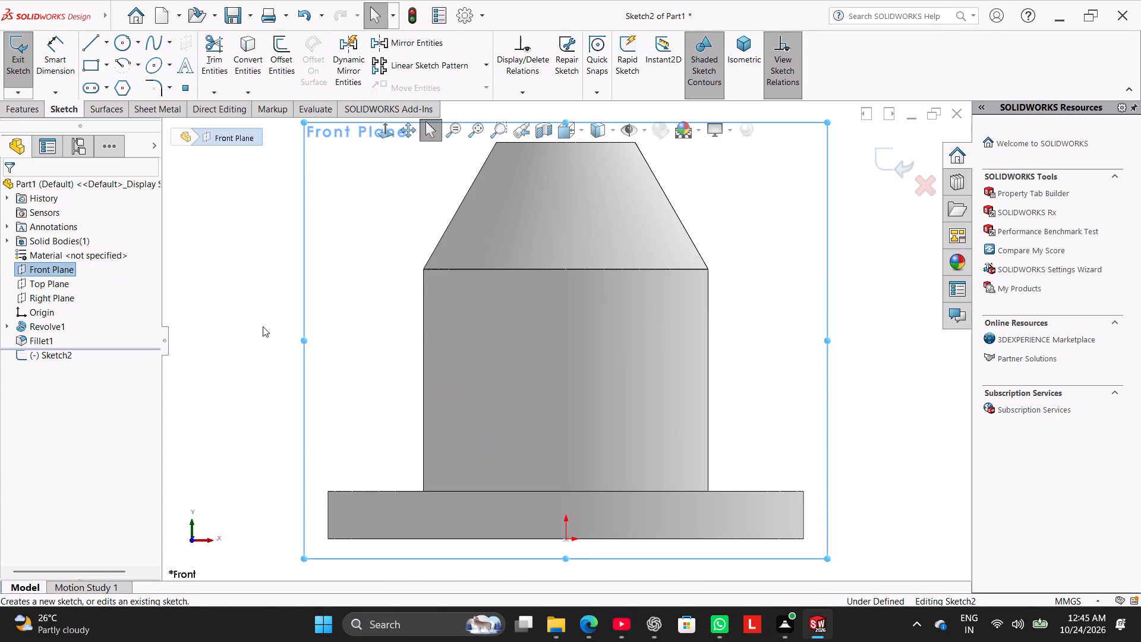
click(263, 326)
scroll(361, 386, up, 2)
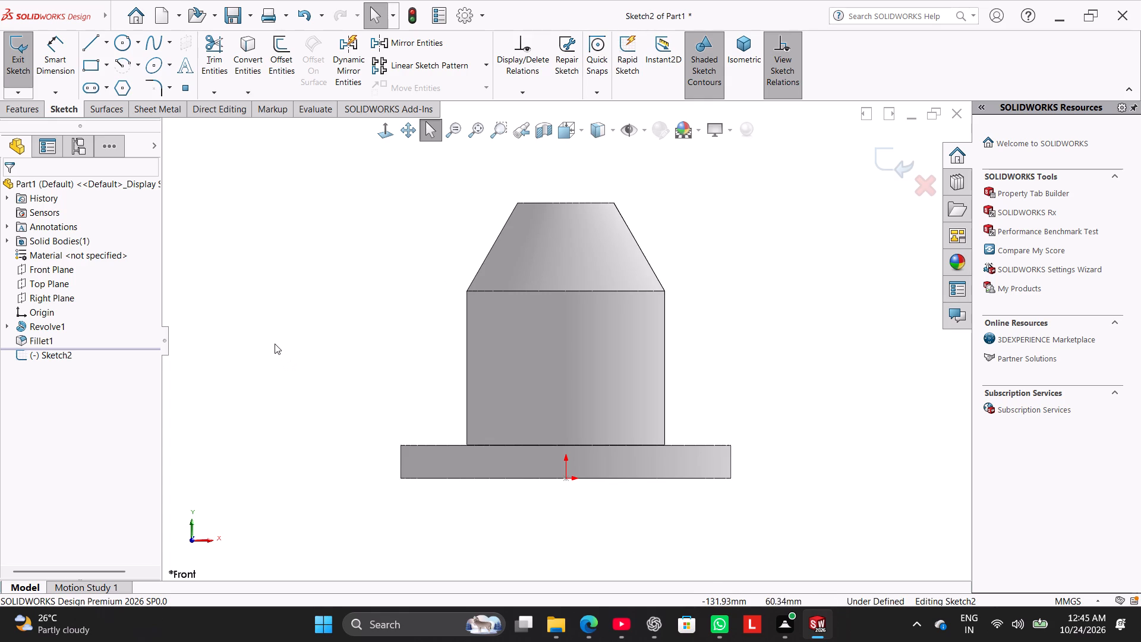
click(93, 46)
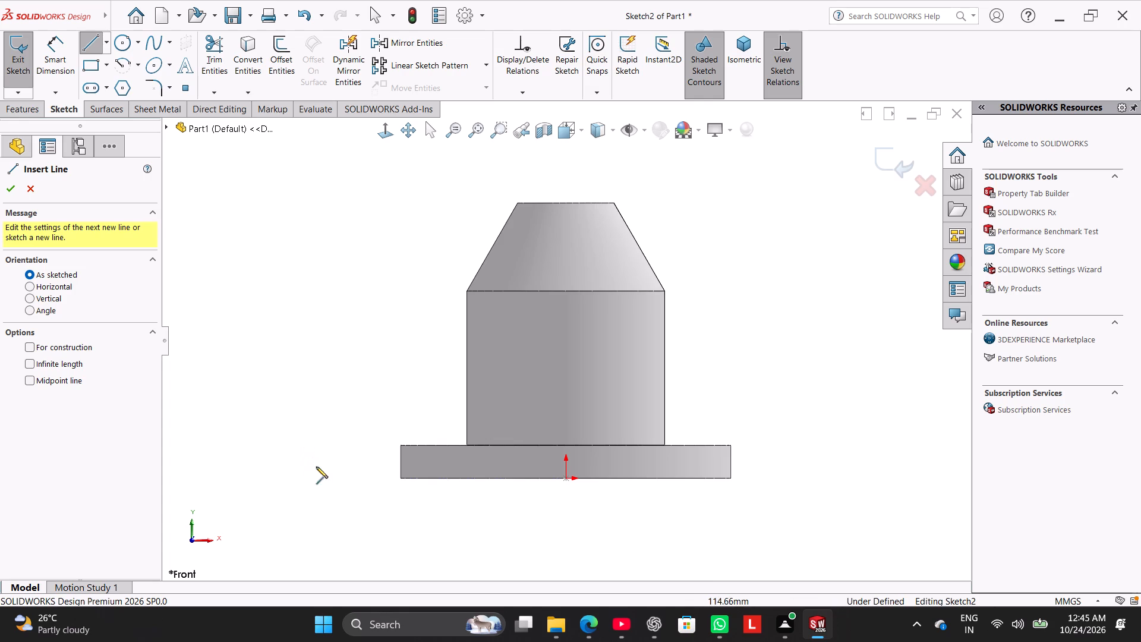
click(414, 446)
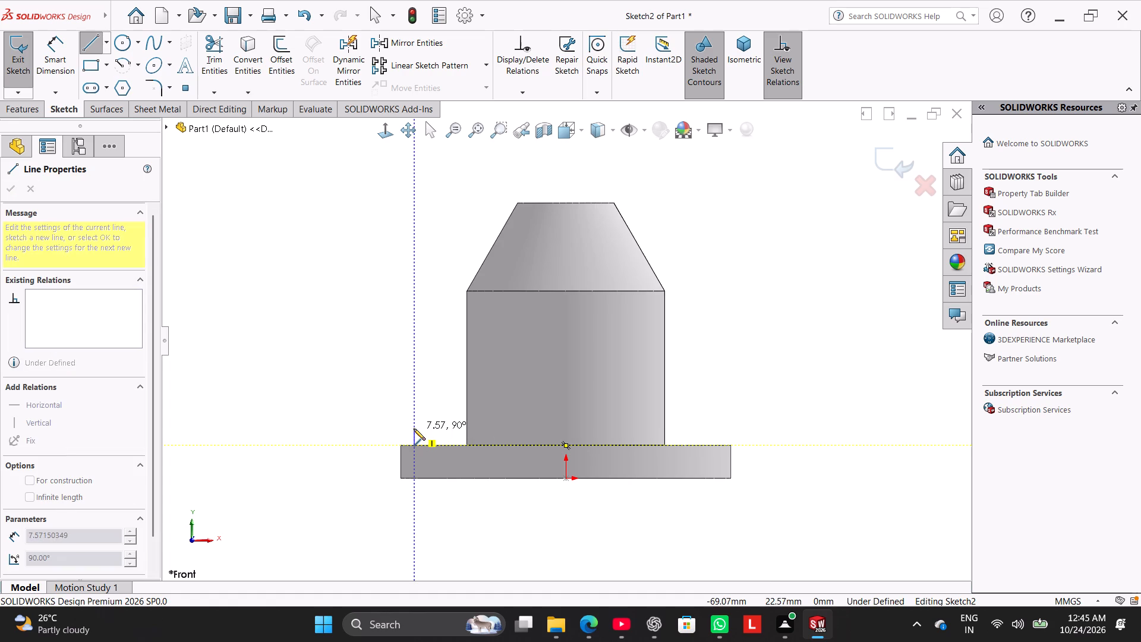
click(414, 432)
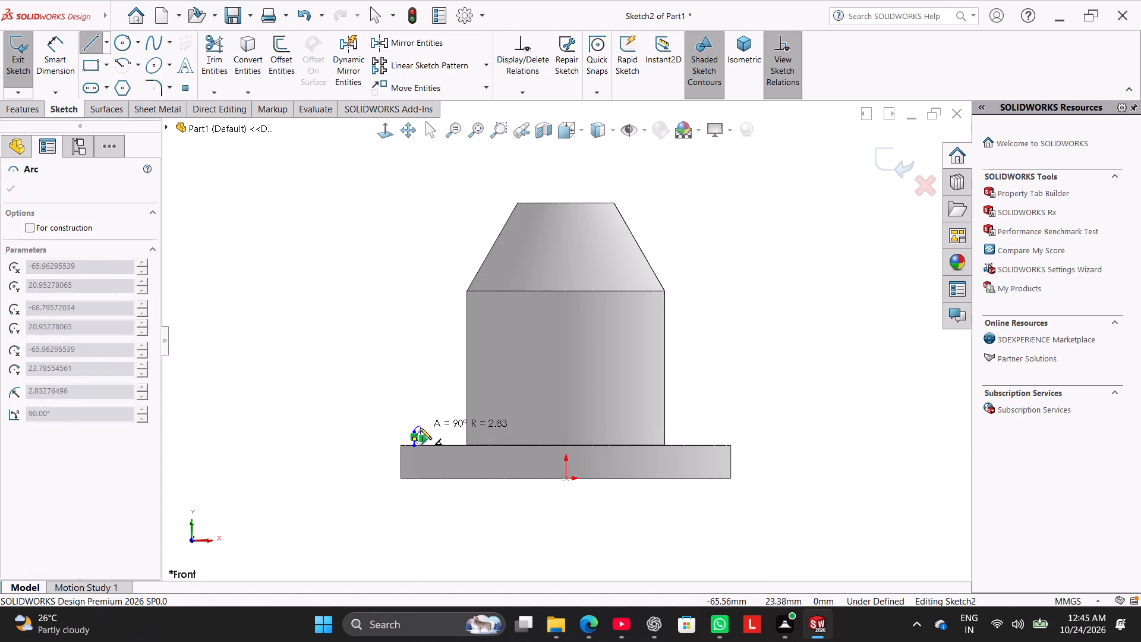
click(458, 394)
click(467, 394)
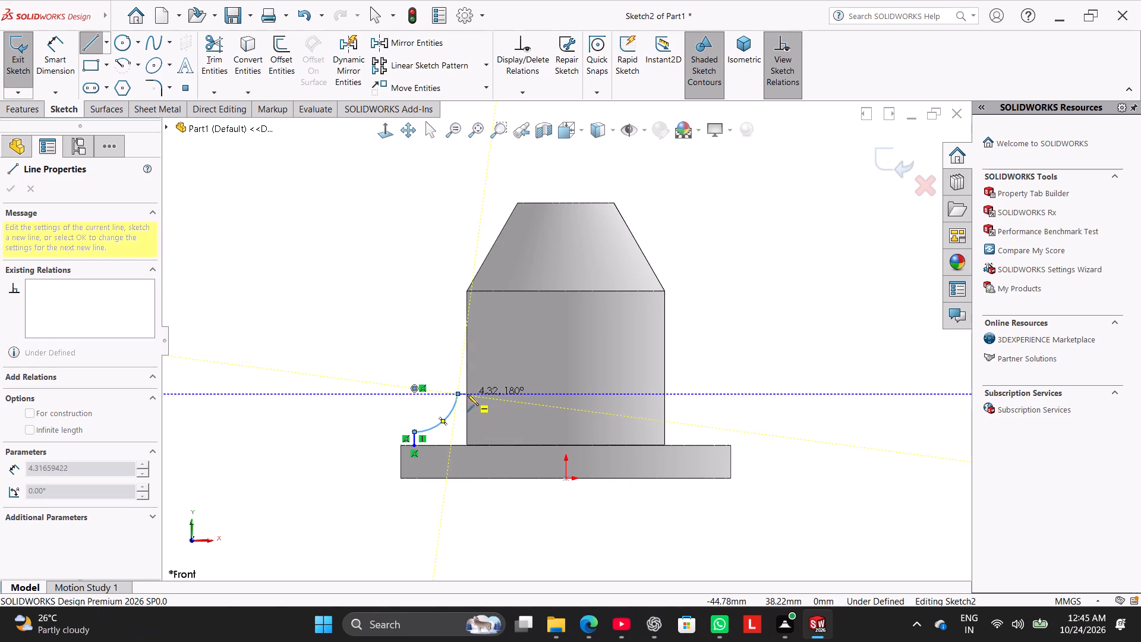
right_click(414, 342)
click(425, 351)
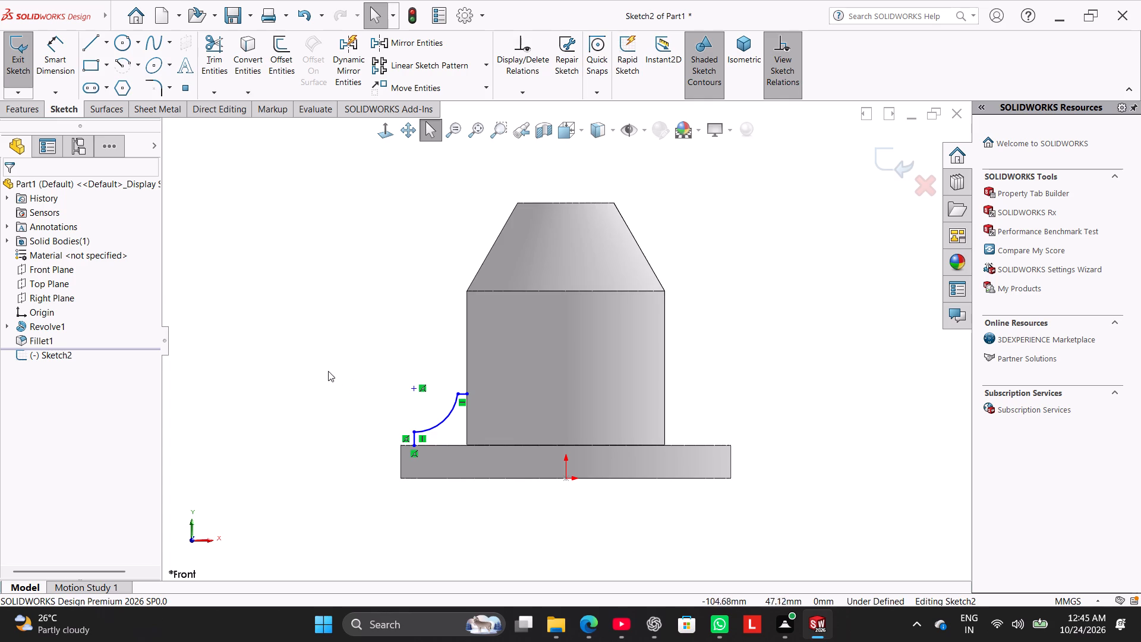
Dimension the profile's height from the flange top to the short upper line as 30 mm.
drag(62, 69, 62, 74)
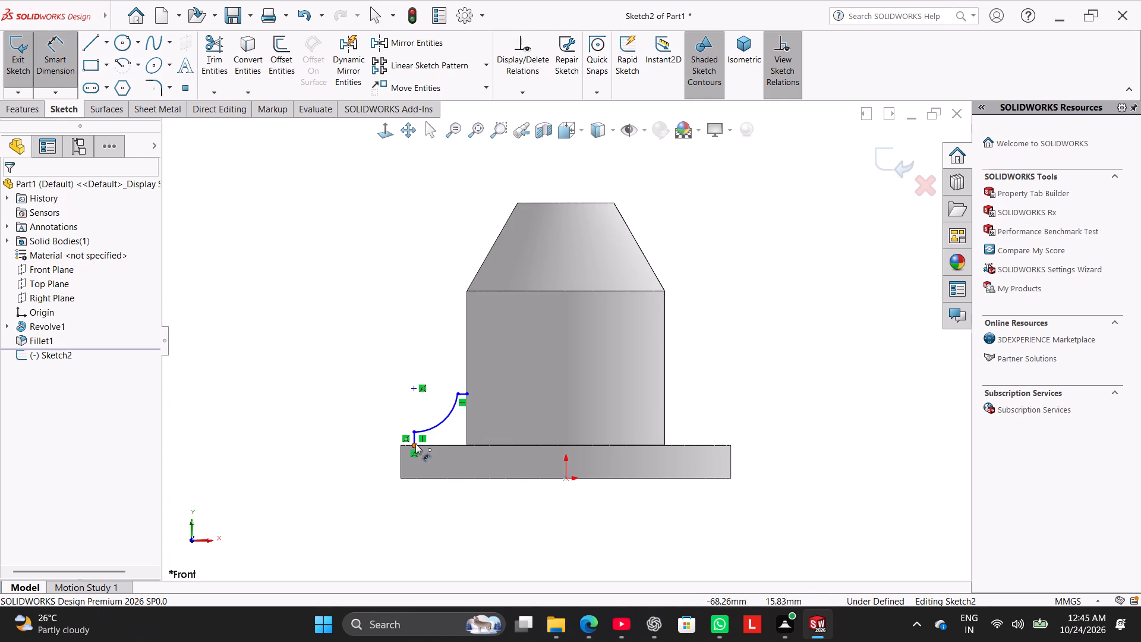
click(415, 443)
click(463, 396)
click(364, 418)
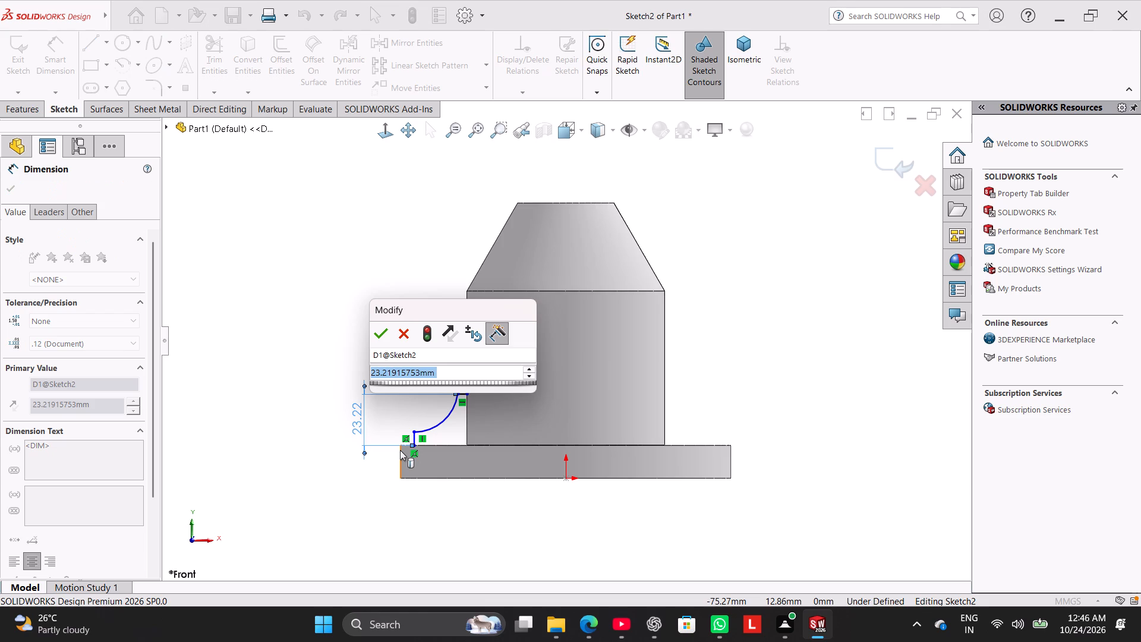
text(30)
key(Return)
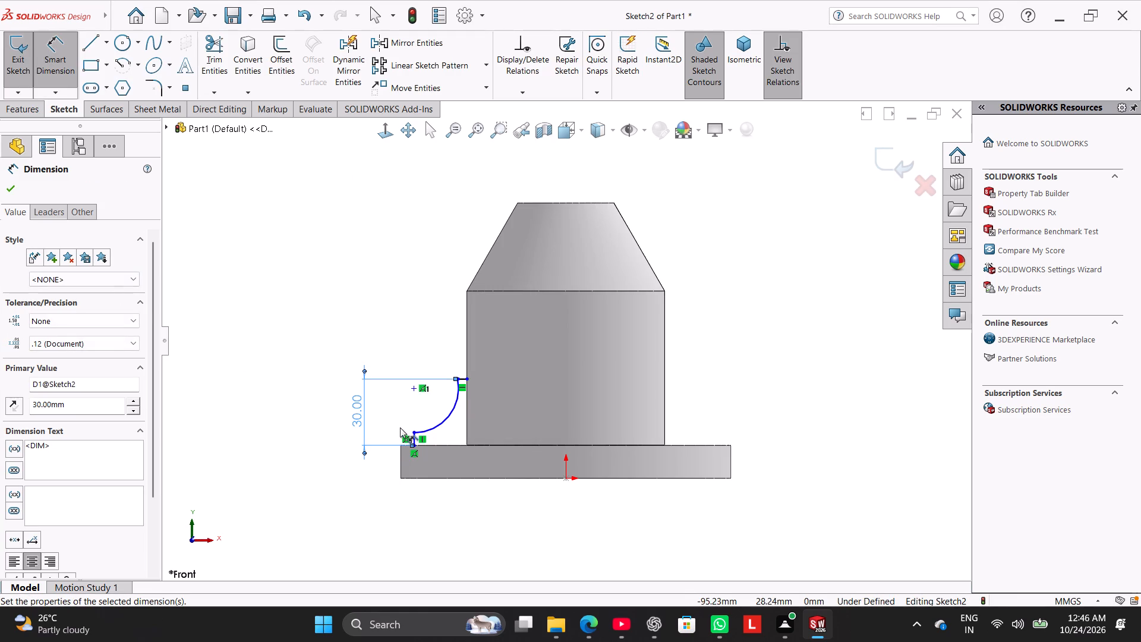
Dimension the short horizontal line at the profile's upper end as 3 mm long.
scroll(470, 421, down, 3)
click(475, 335)
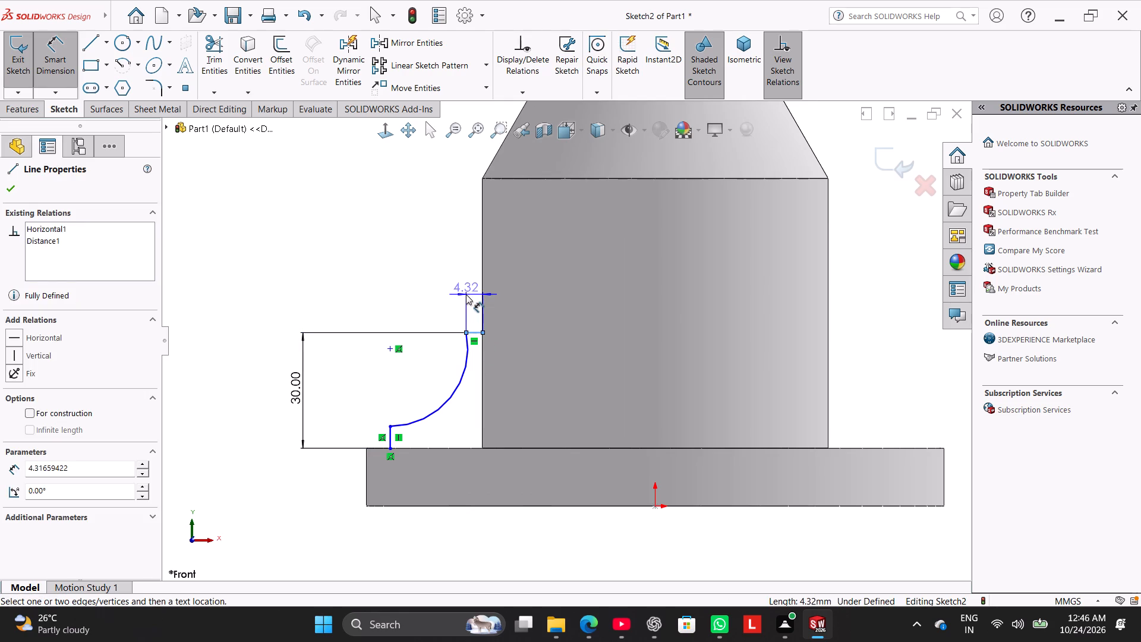
click(466, 294)
key(3)
key(Return)
right_click(395, 275)
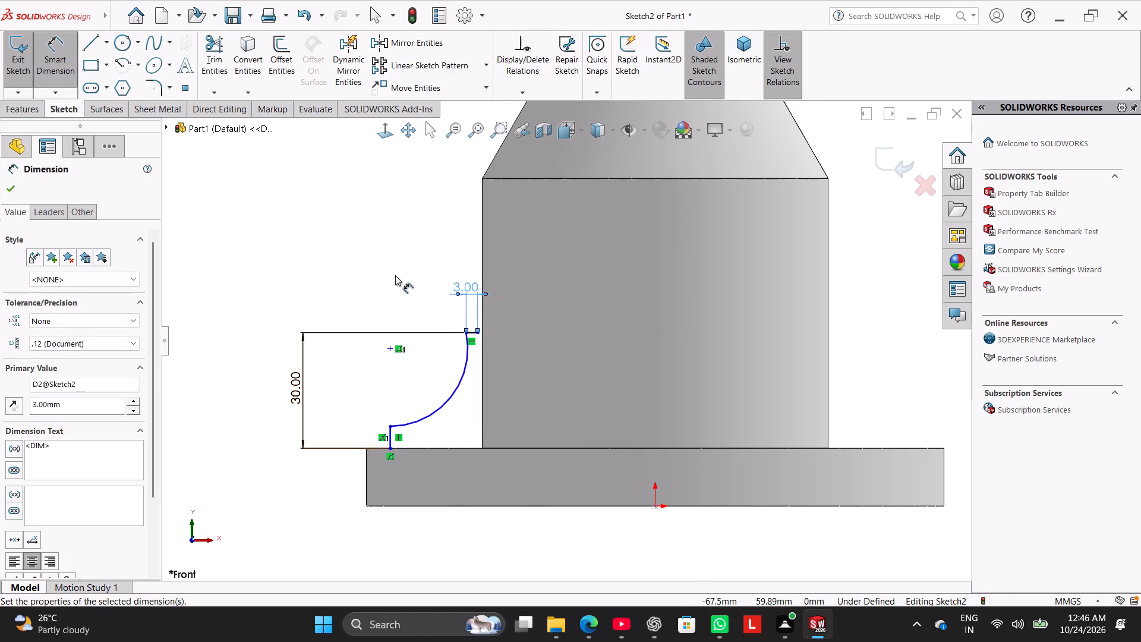
click(416, 307)
click(358, 295)
Make the free endpoint of the short horizontal line coincident with the cylinder's silhouette edge.
scroll(486, 333, down, 3)
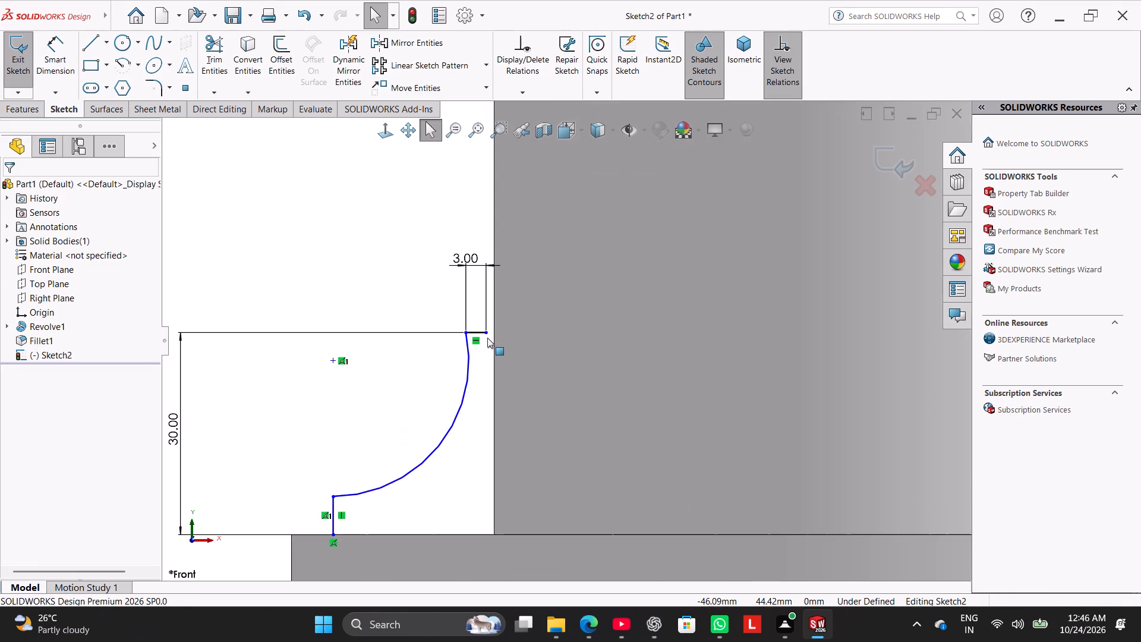
shift+click(486, 335)
shift+click(492, 342)
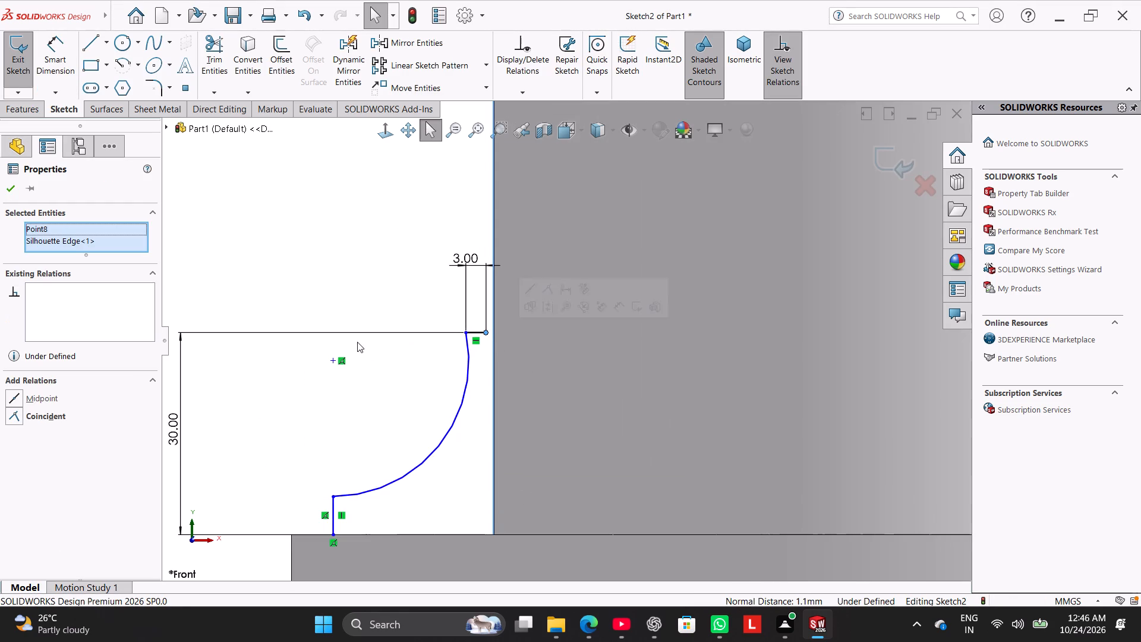
click(46, 414)
click(260, 289)
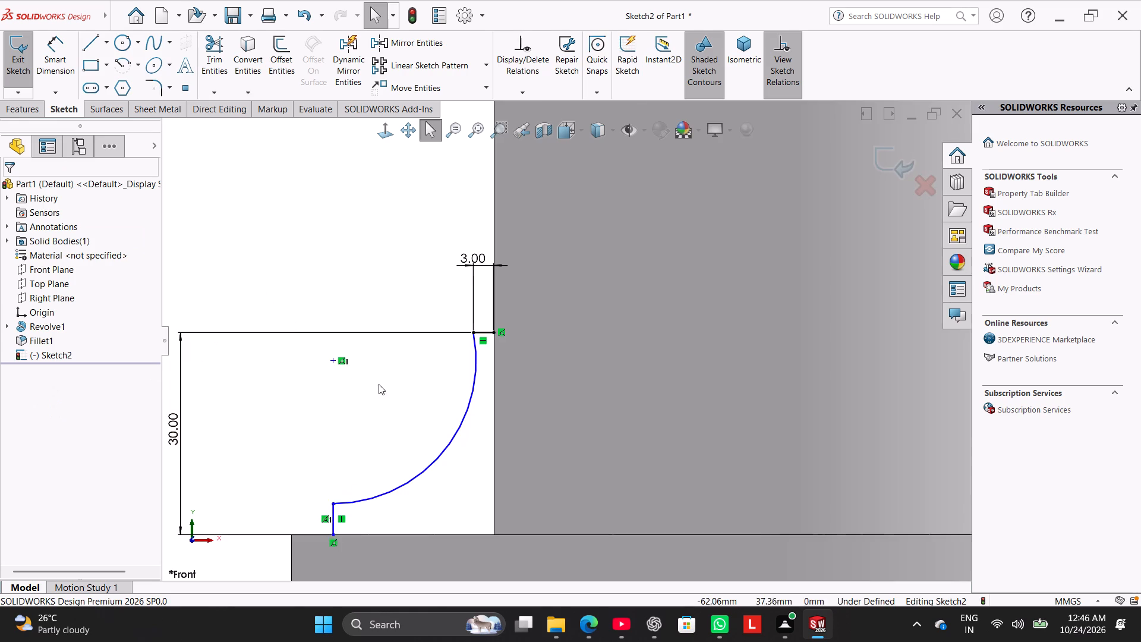
Make the short horizontal line and the short vertical line equal in length.
scroll(379, 384, up, 2)
shift+click(509, 337)
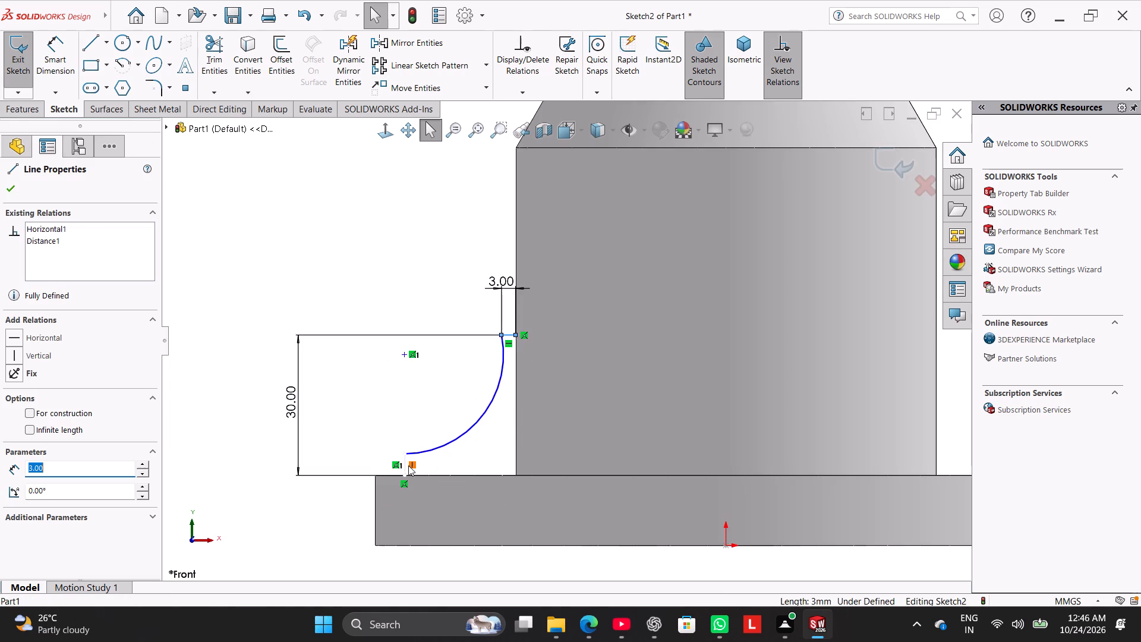
shift+click(405, 462)
click(26, 489)
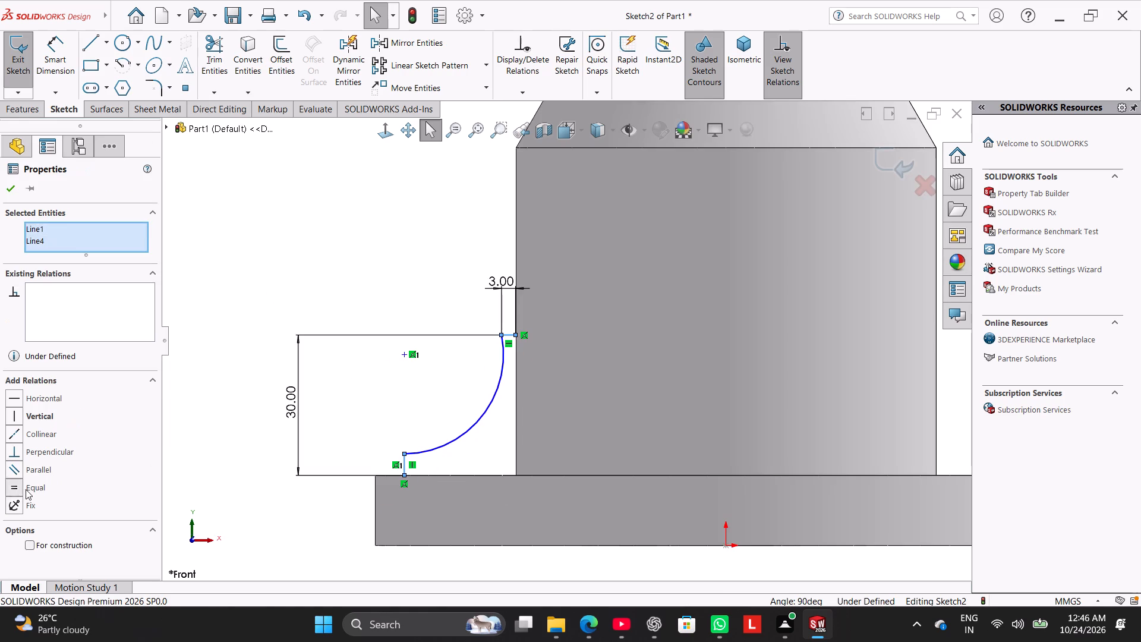
click(269, 295)
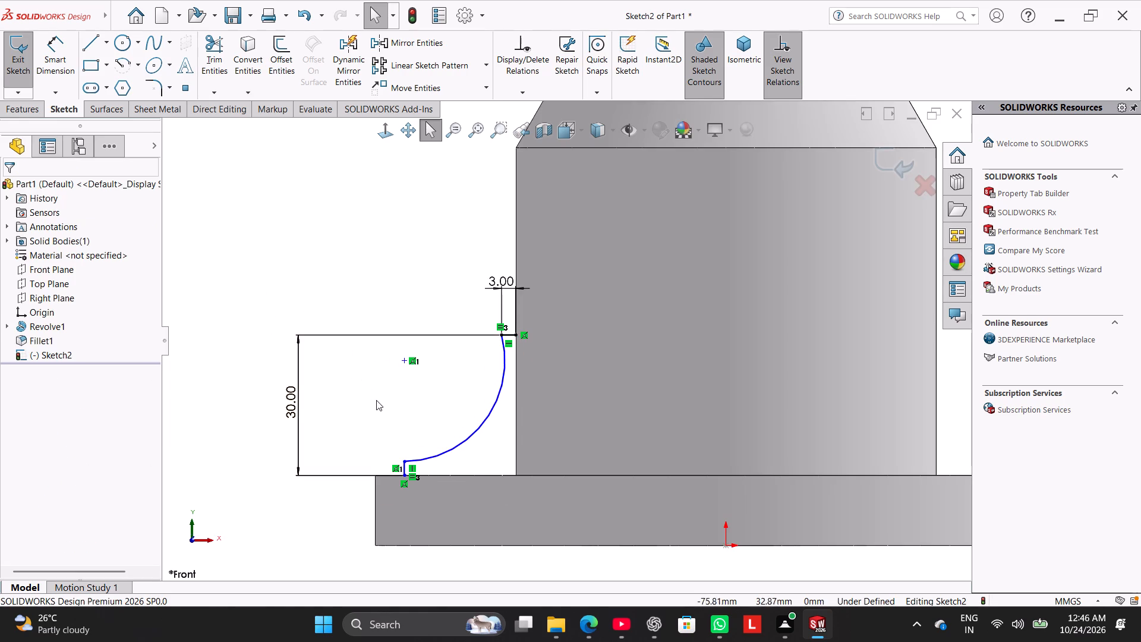
Dimension the horizontal distance from the origin to the vertical line's lower endpoint as 140/2, or 70 mm.
click(58, 61)
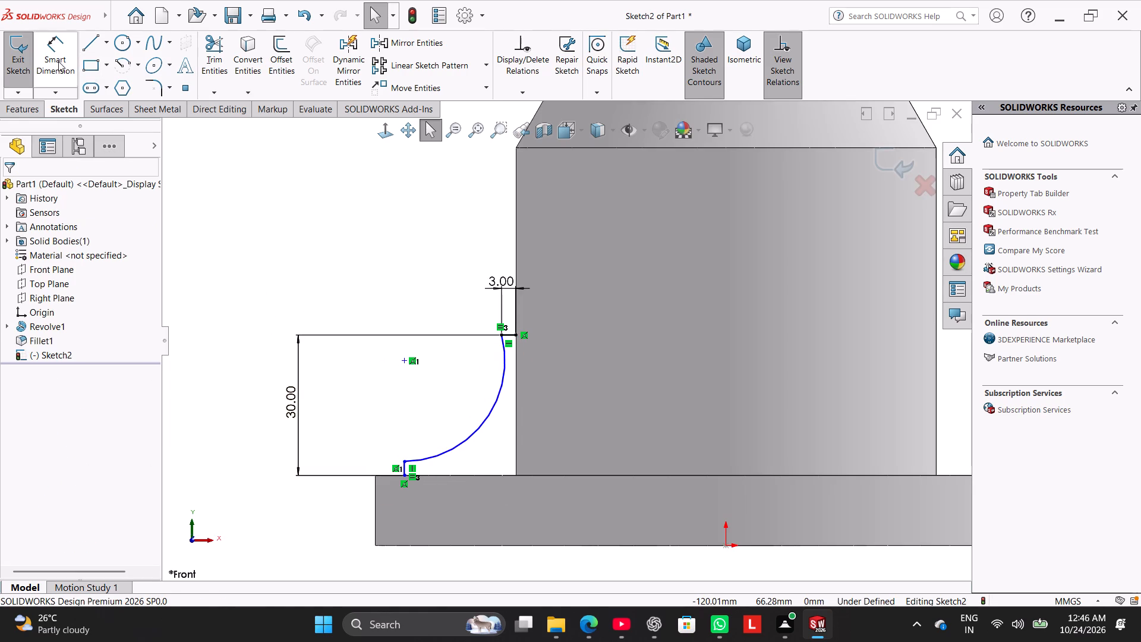
scroll(676, 530, up, 2)
click(674, 484)
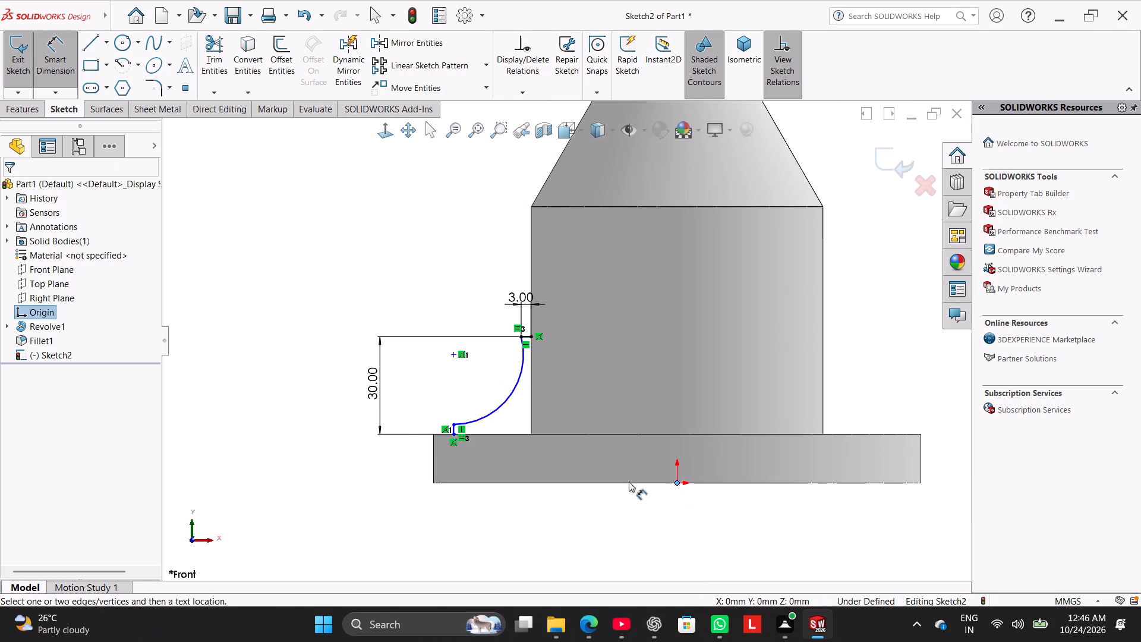
click(455, 437)
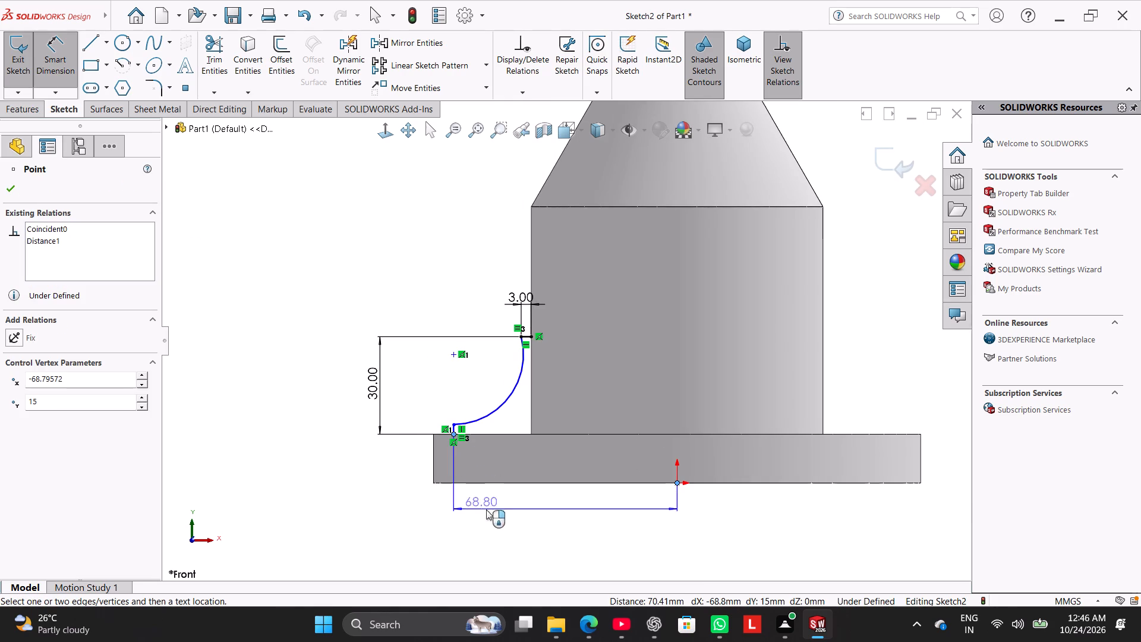
click(525, 519)
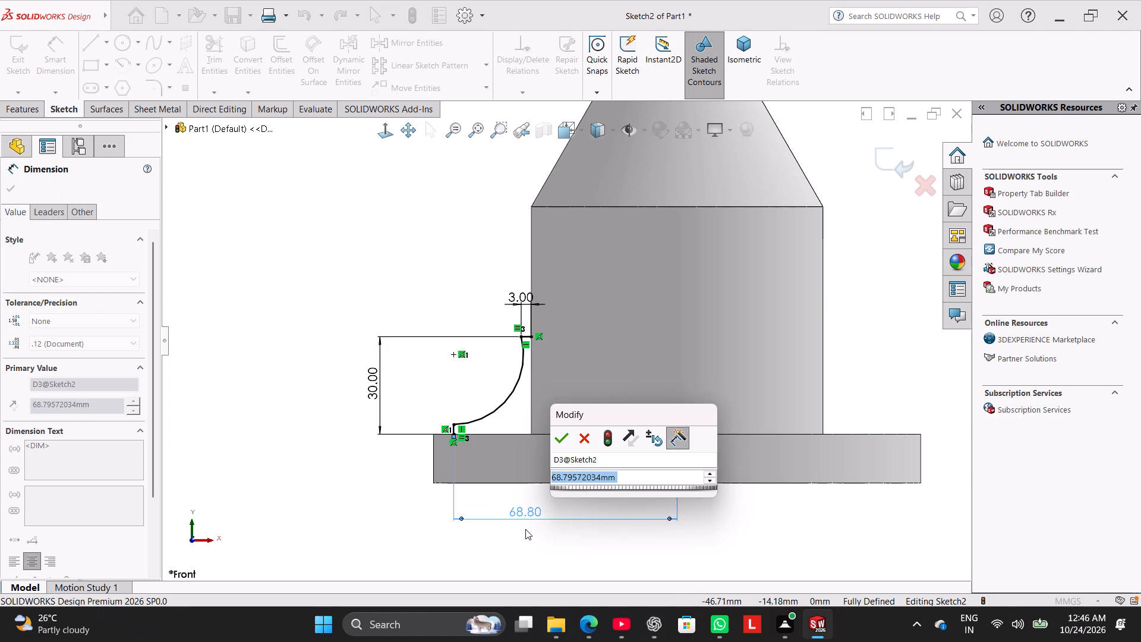
text(140/2)
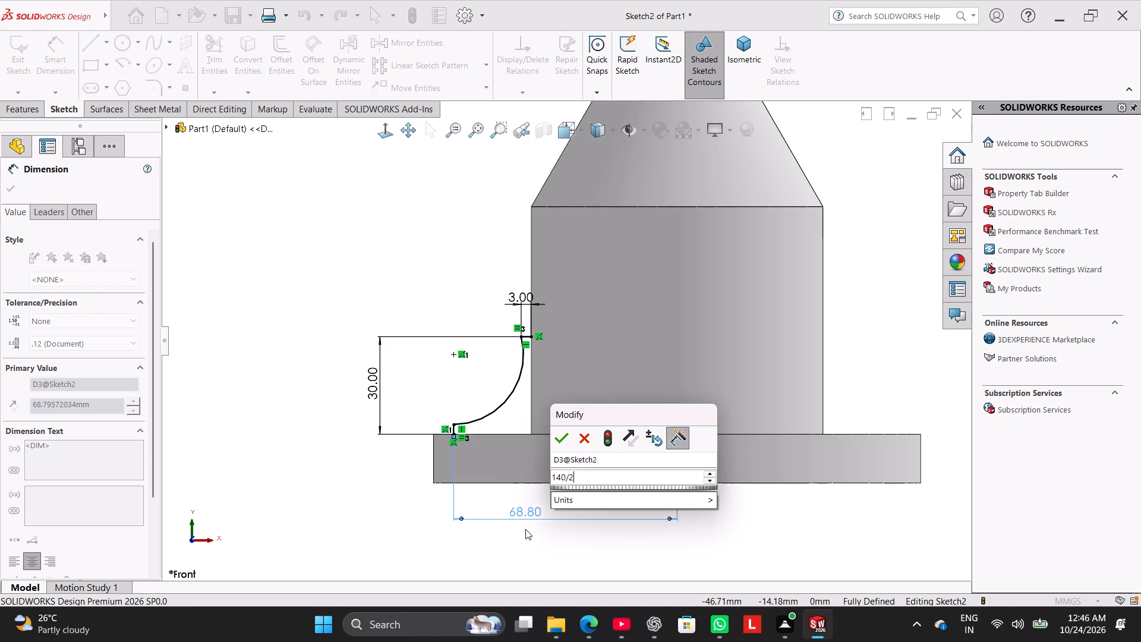
key(Return)
right_click(300, 281)
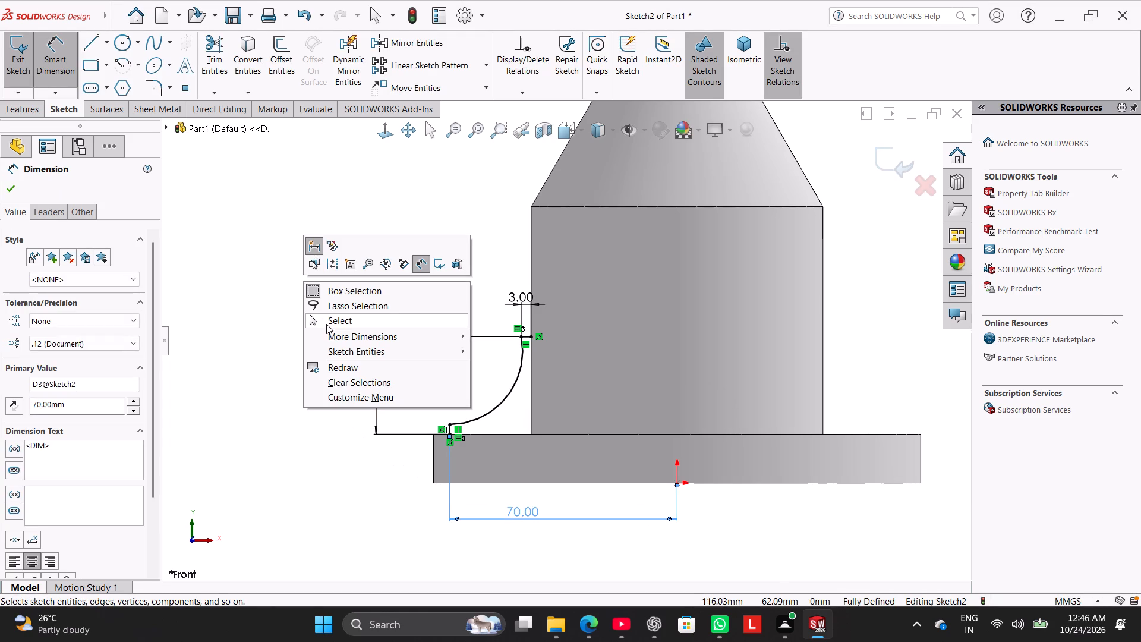
click(326, 324)
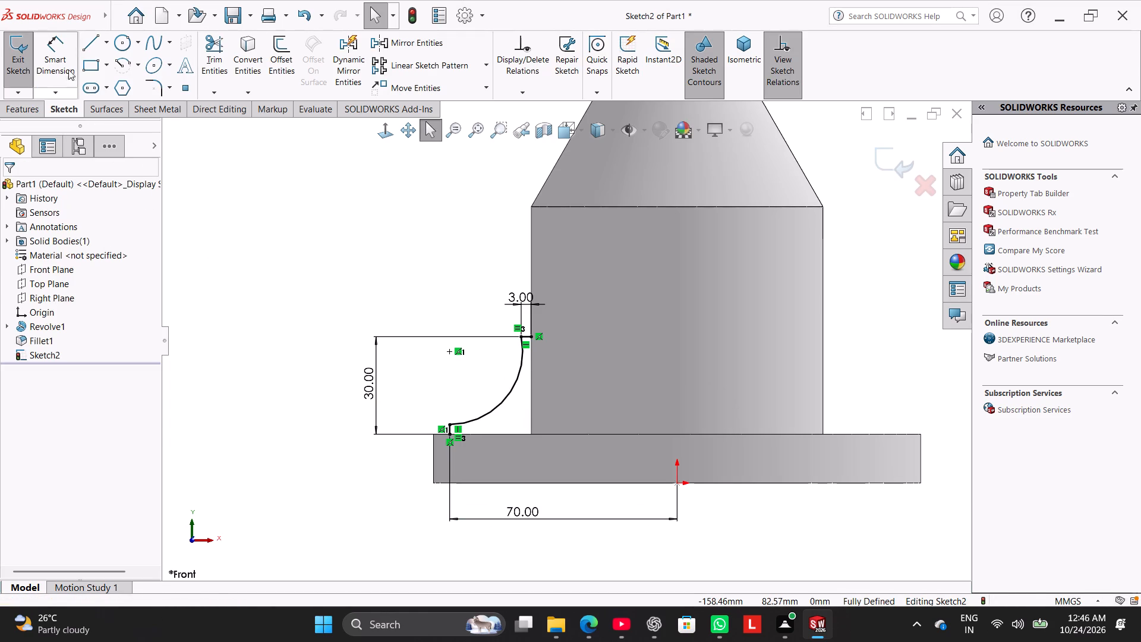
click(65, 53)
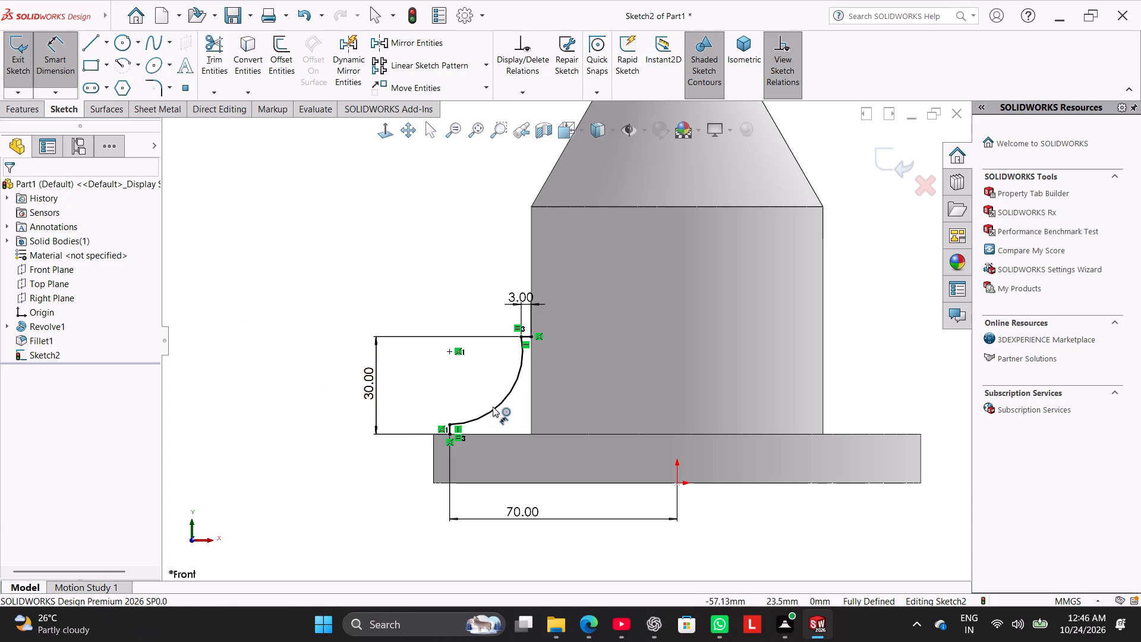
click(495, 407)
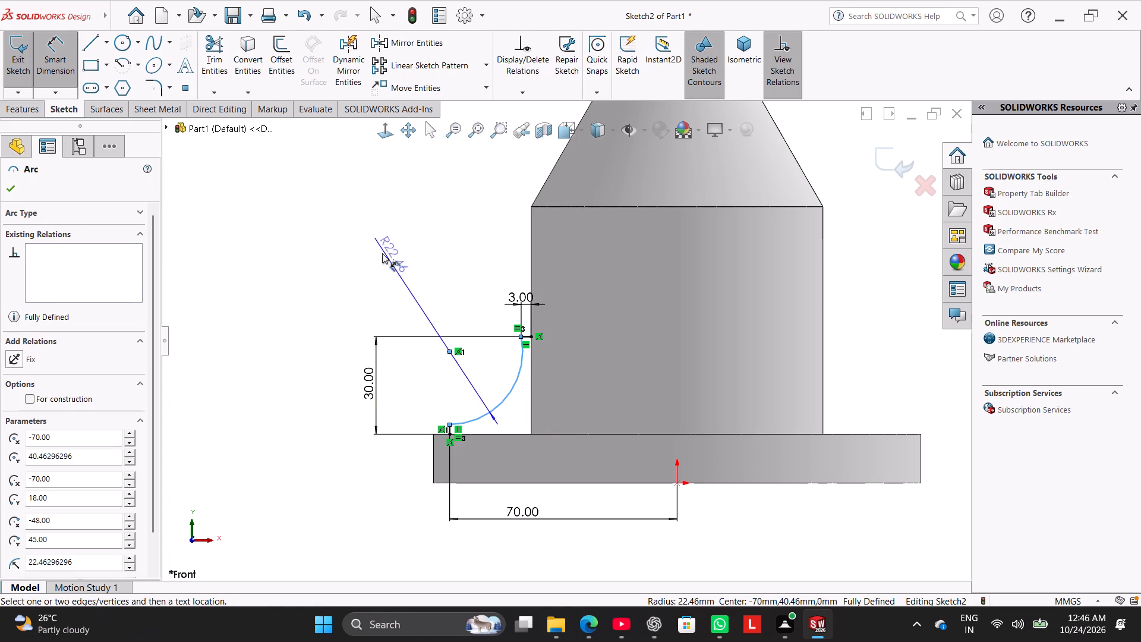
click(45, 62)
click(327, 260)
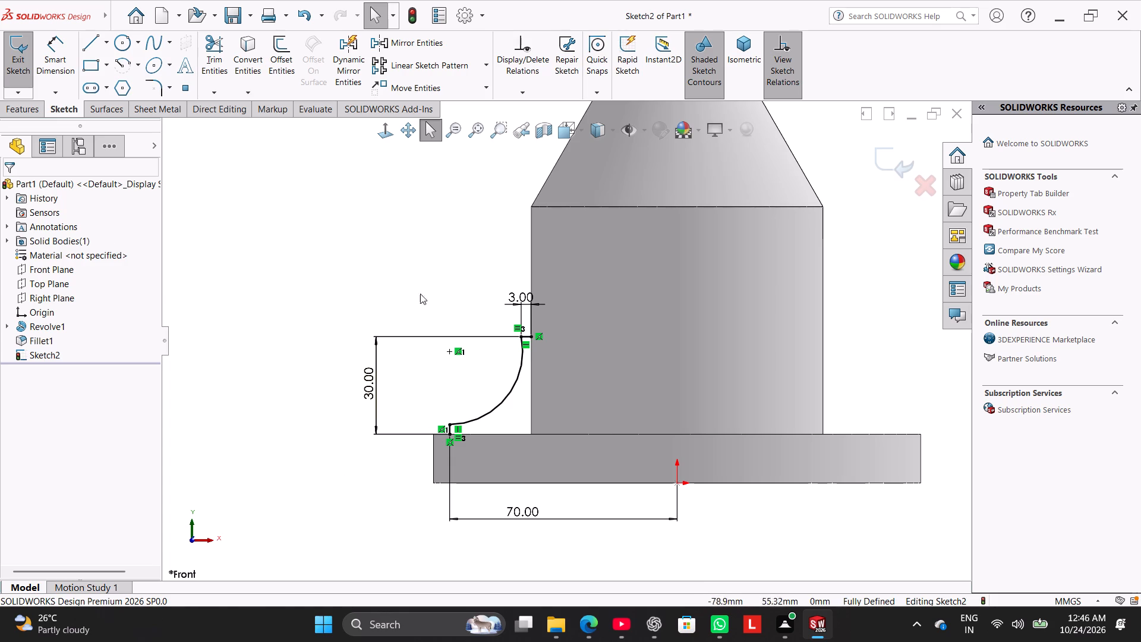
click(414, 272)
Delete the relation linking the arc's center point to the upper end of the short vertical line.
right_click(456, 354)
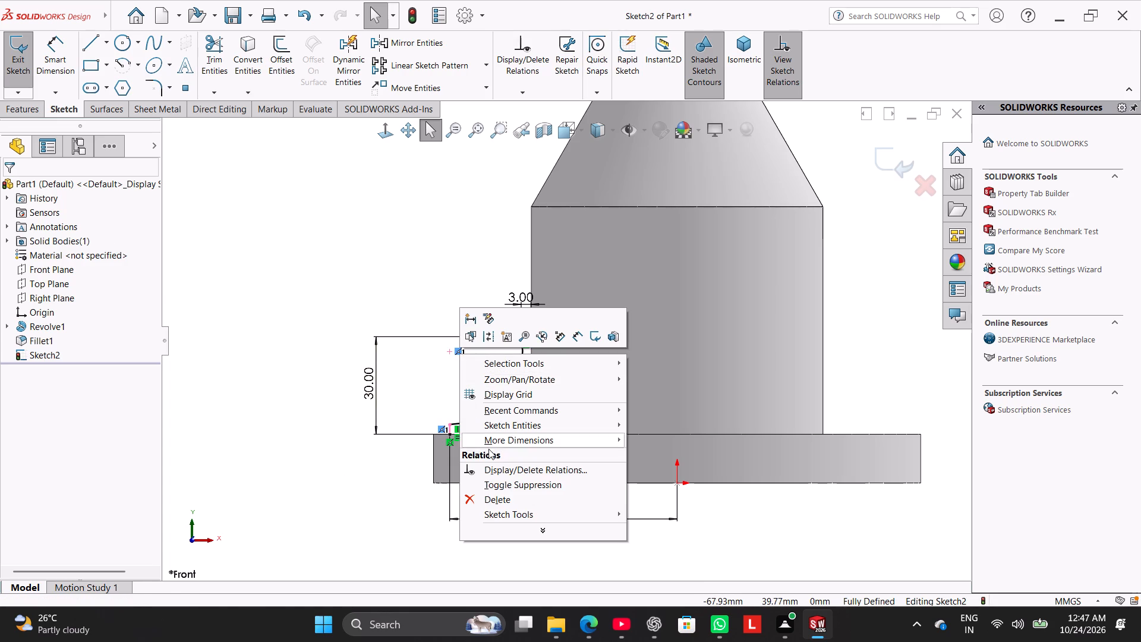
click(507, 502)
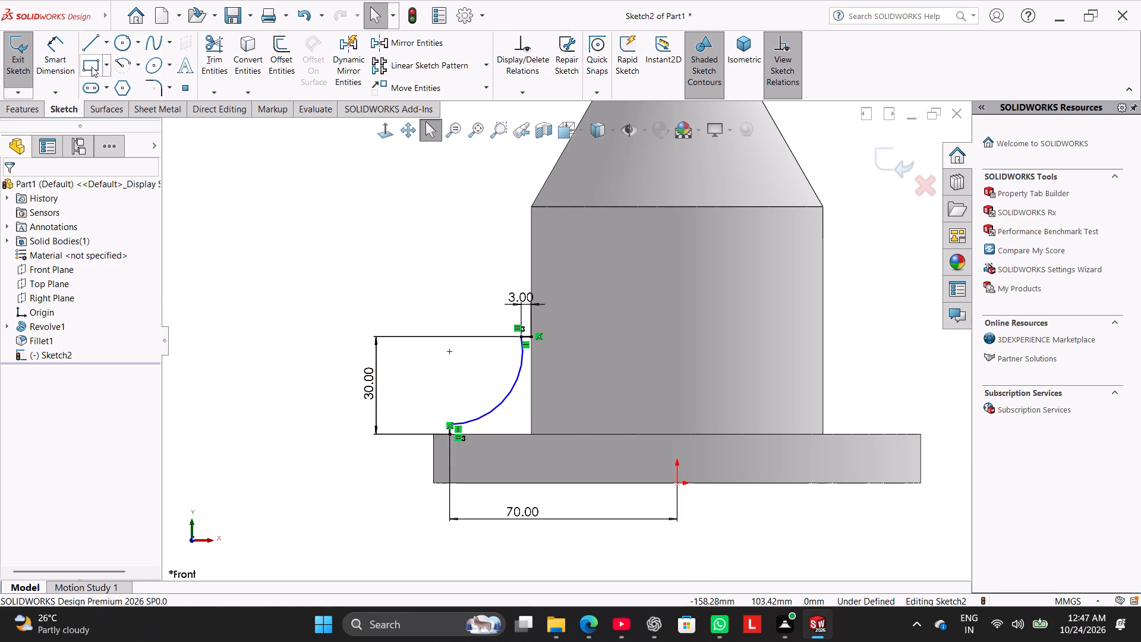
Dimension the arc of the rib profile with a radius of 50 mm.
click(56, 54)
click(500, 405)
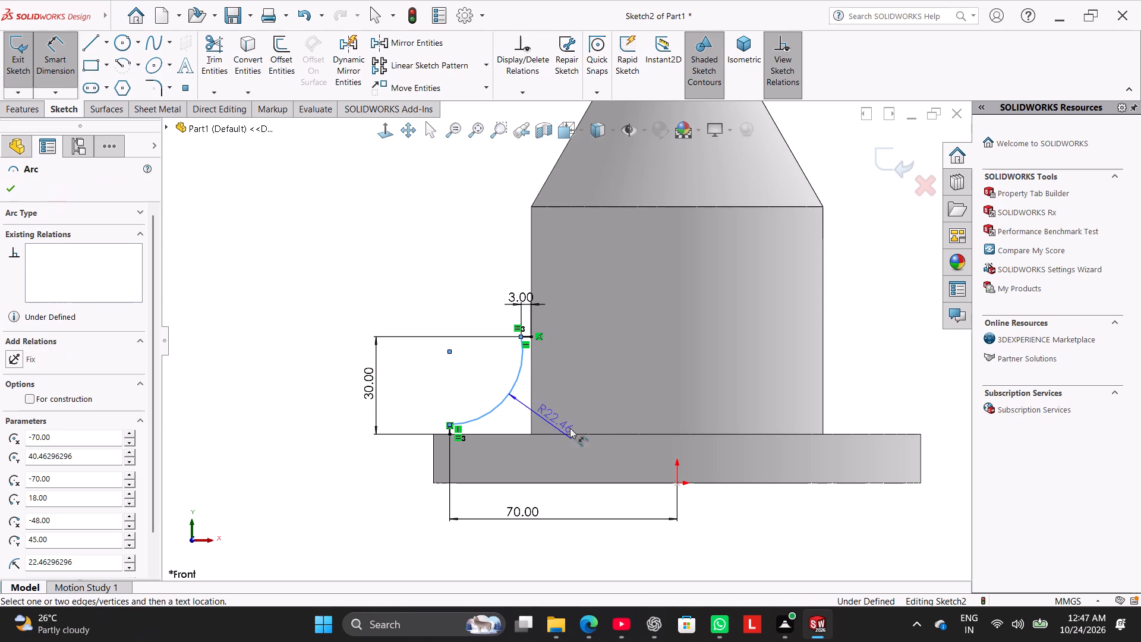
click(594, 430)
text(50)
key(Return)
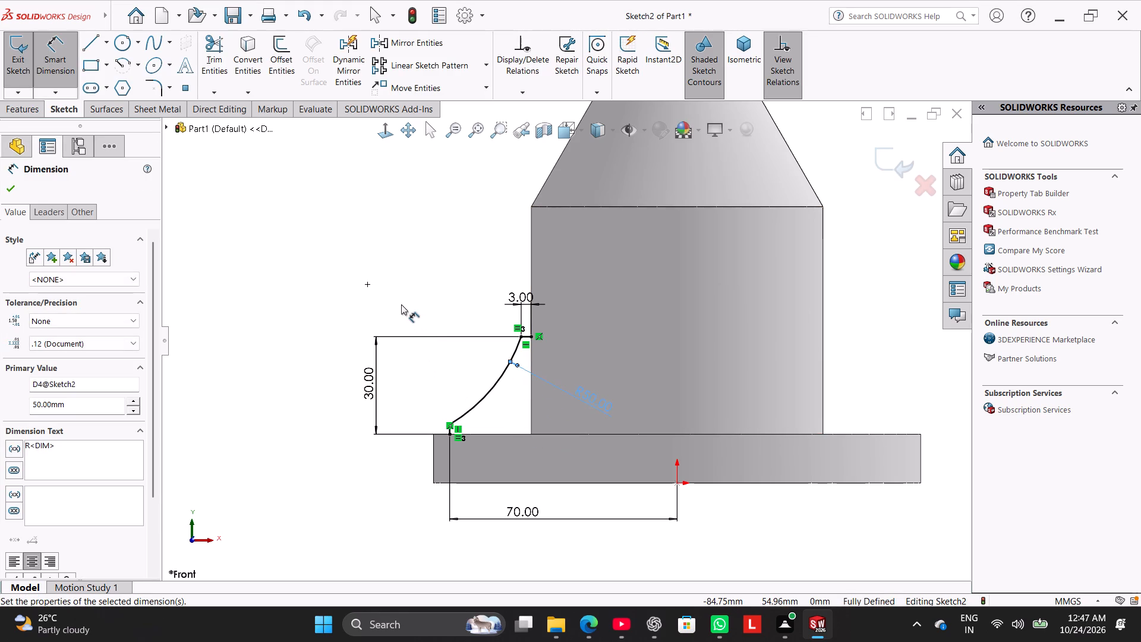
right_click(395, 279)
click(433, 321)
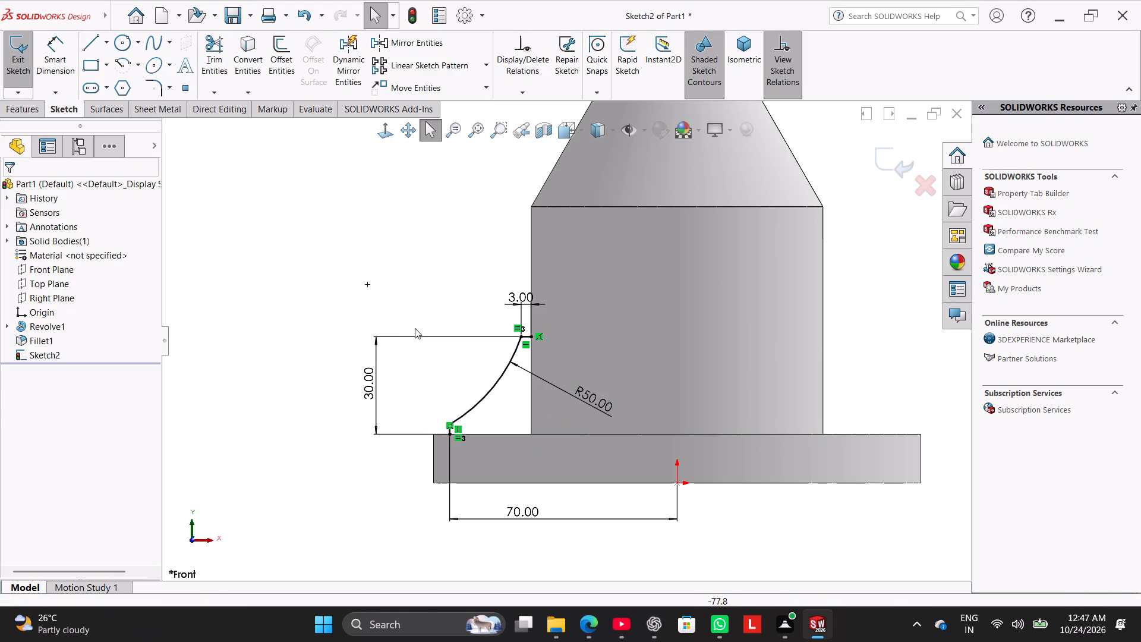
click(305, 299)
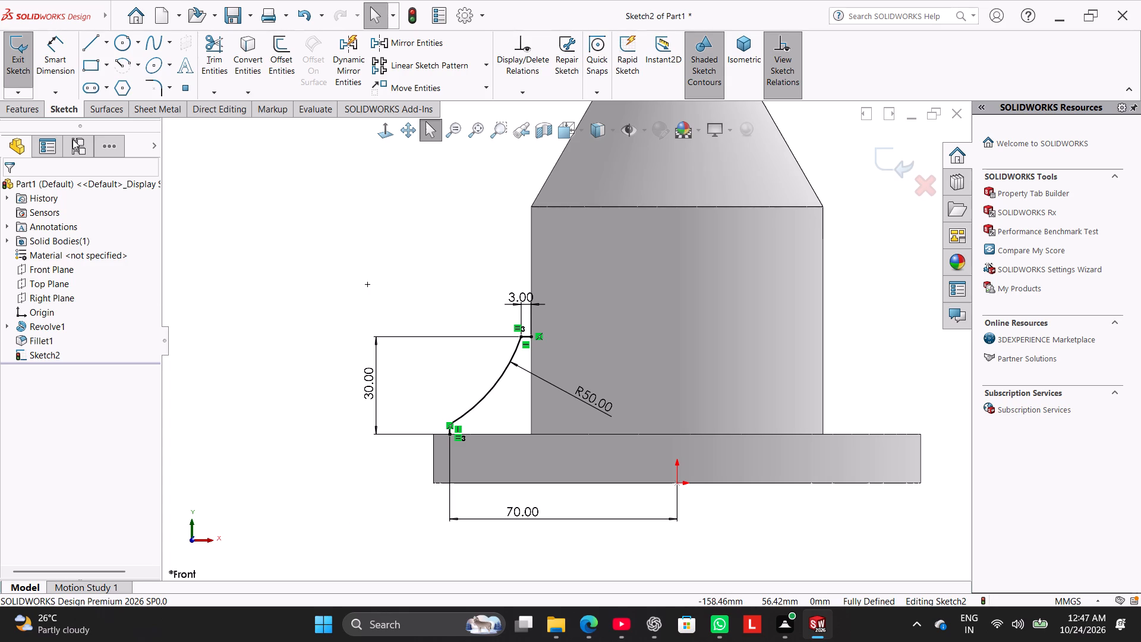
Create a Rib from the profile sketch, 3 mm thick on both sides, filling toward the cylinder and flange.
click(20, 109)
click(463, 43)
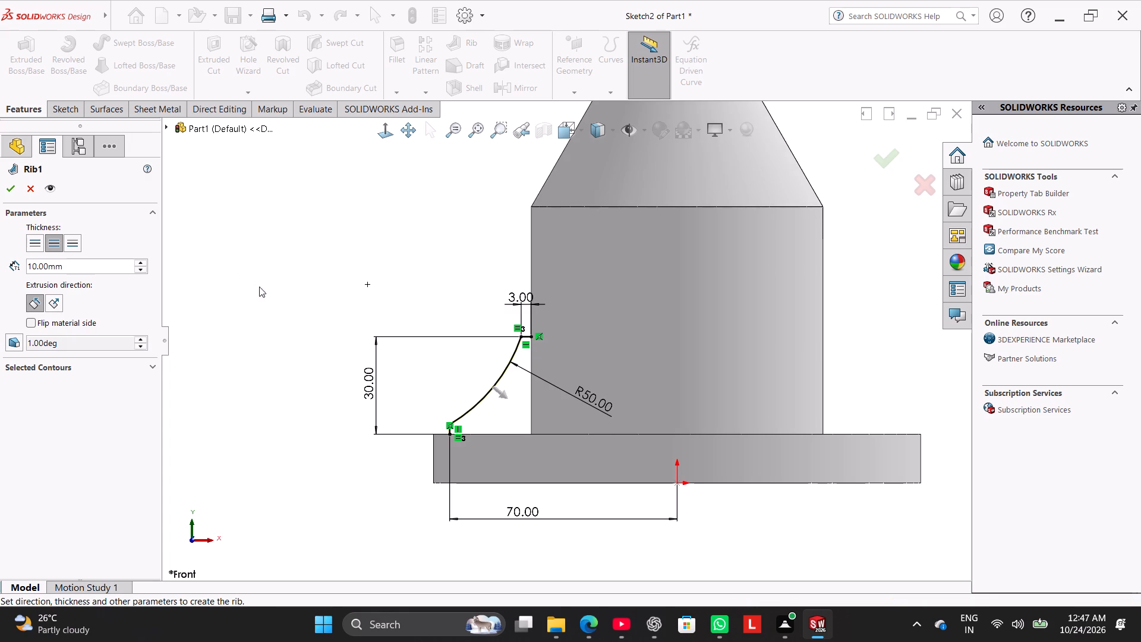
middle_drag(278, 283, 343, 381)
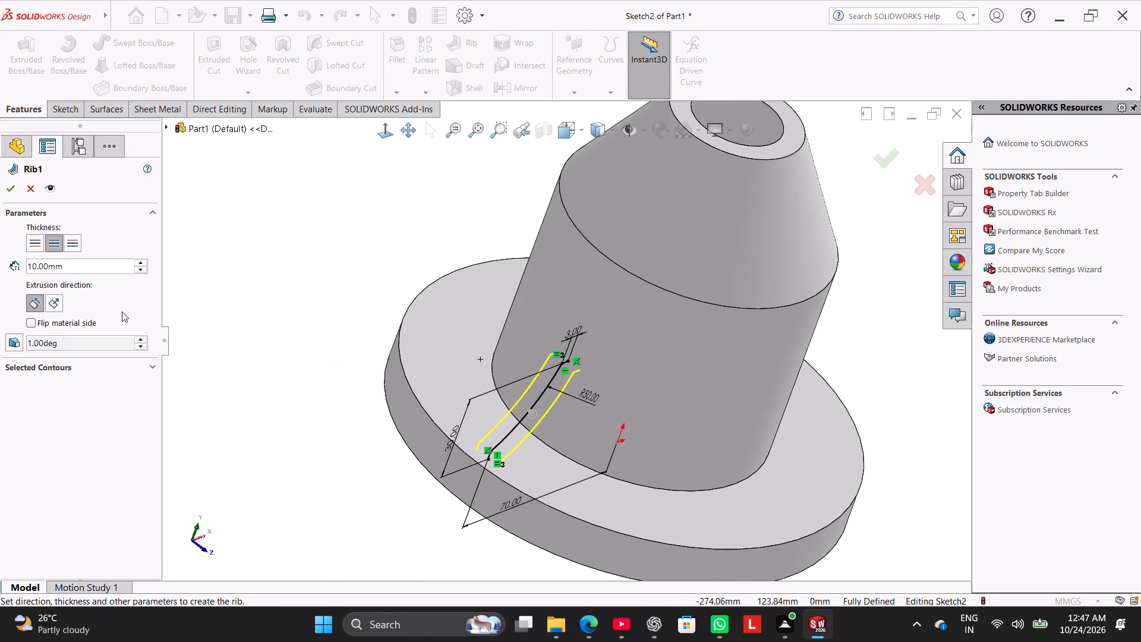
double_click(109, 267)
key(3)
key(Return)
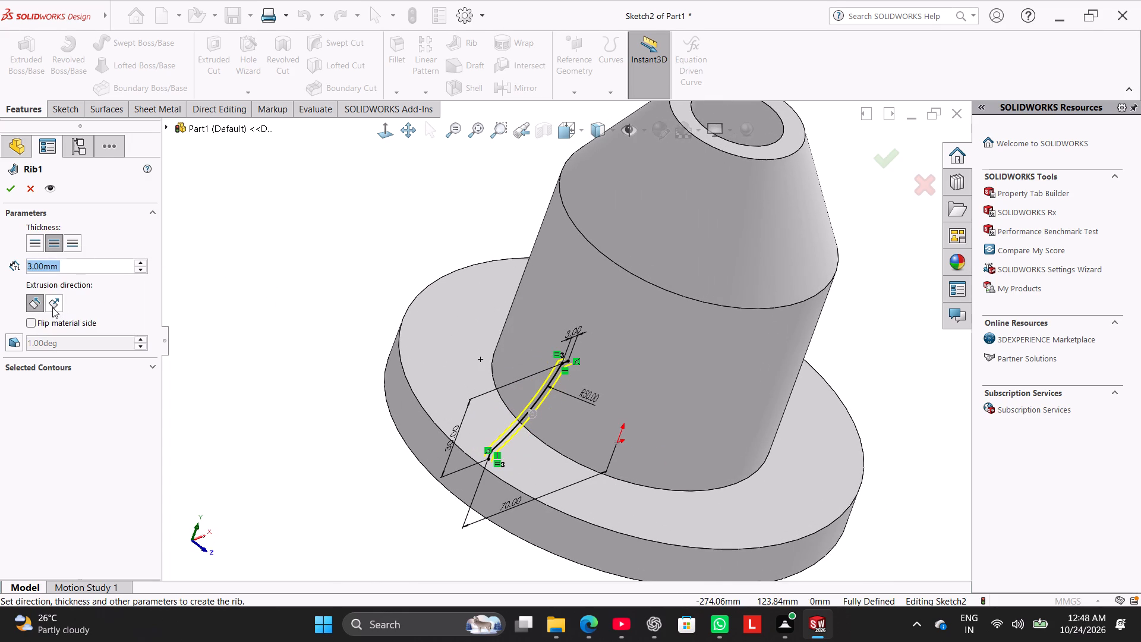
click(17, 193)
click(282, 251)
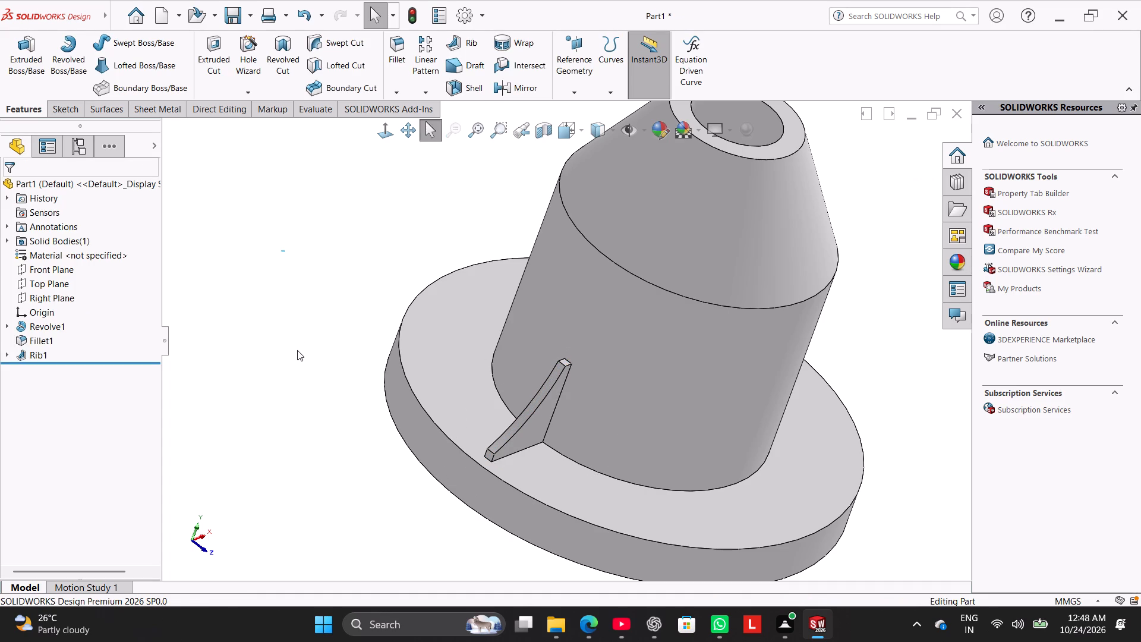
Circular-pattern the rib around the cylindrical face with 10 equally spaced instances over 360 degrees.
right_drag(297, 355, 415, 281)
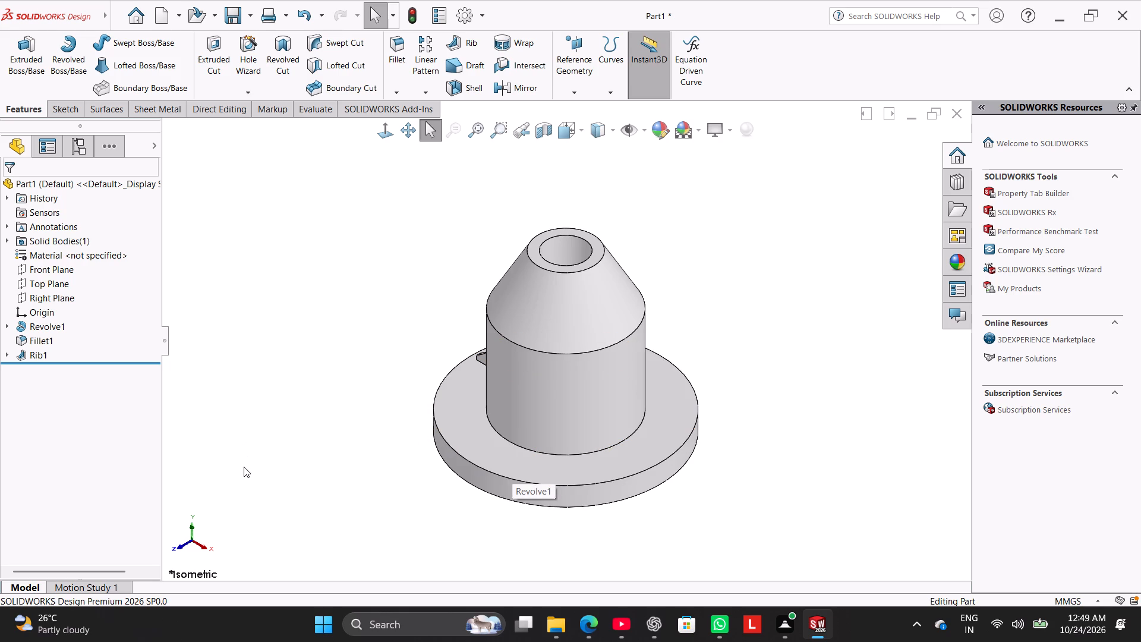
click(431, 93)
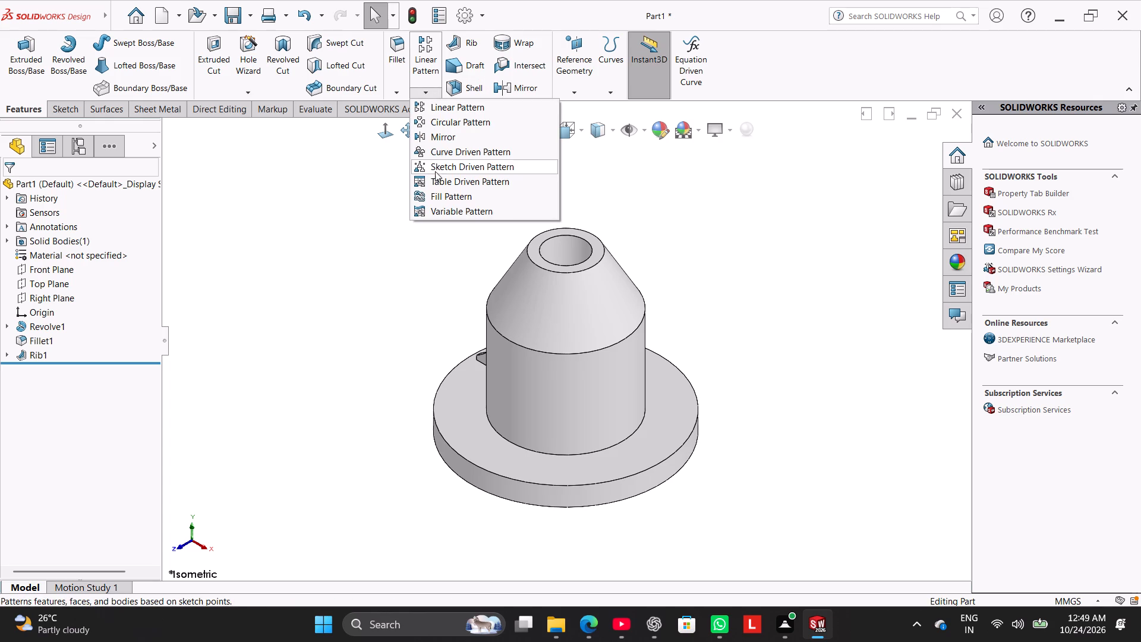
click(442, 127)
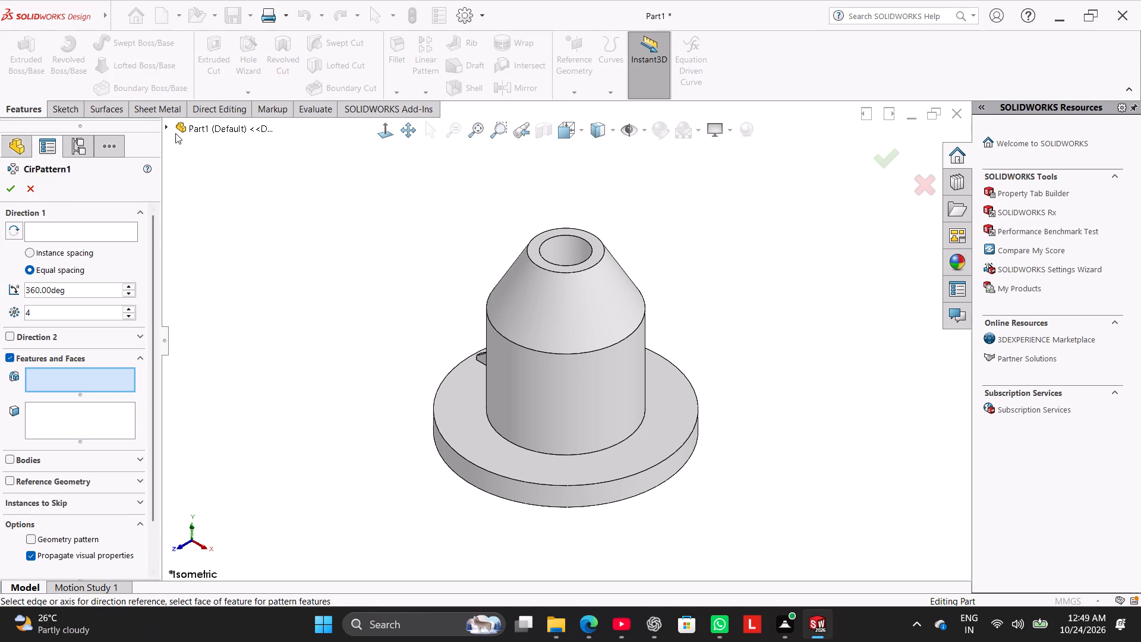
click(175, 125)
click(202, 298)
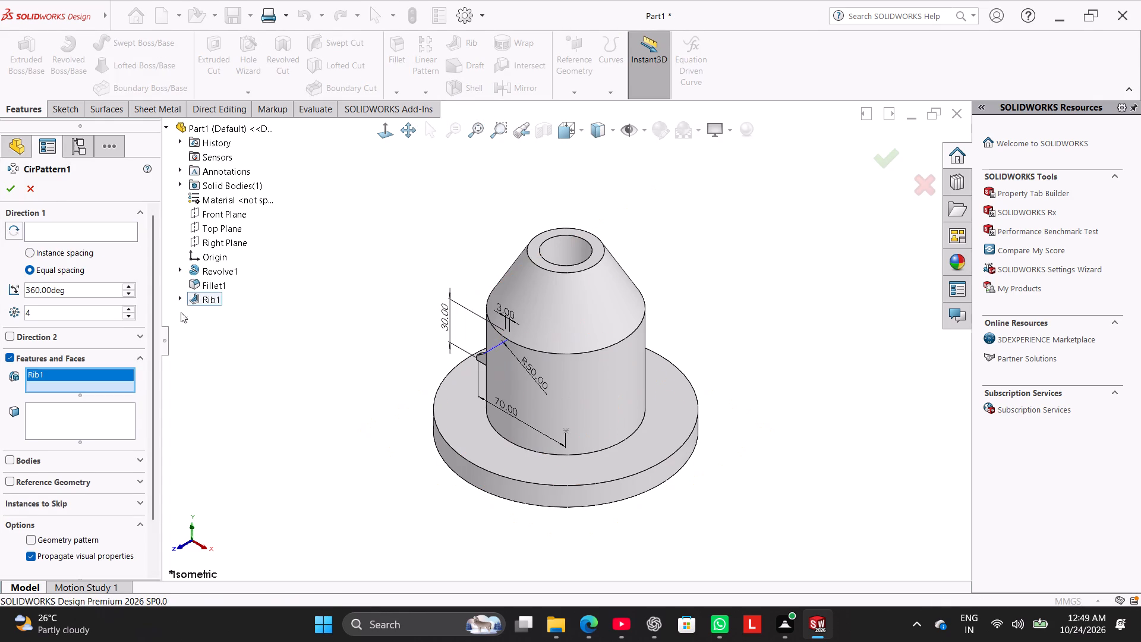
click(91, 235)
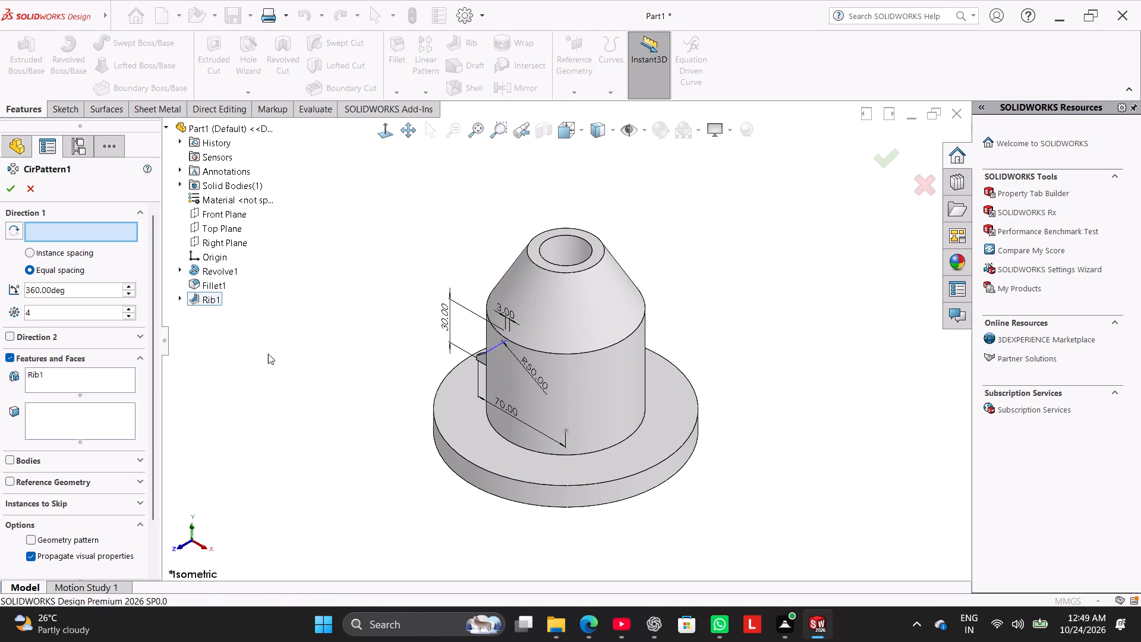
click(535, 402)
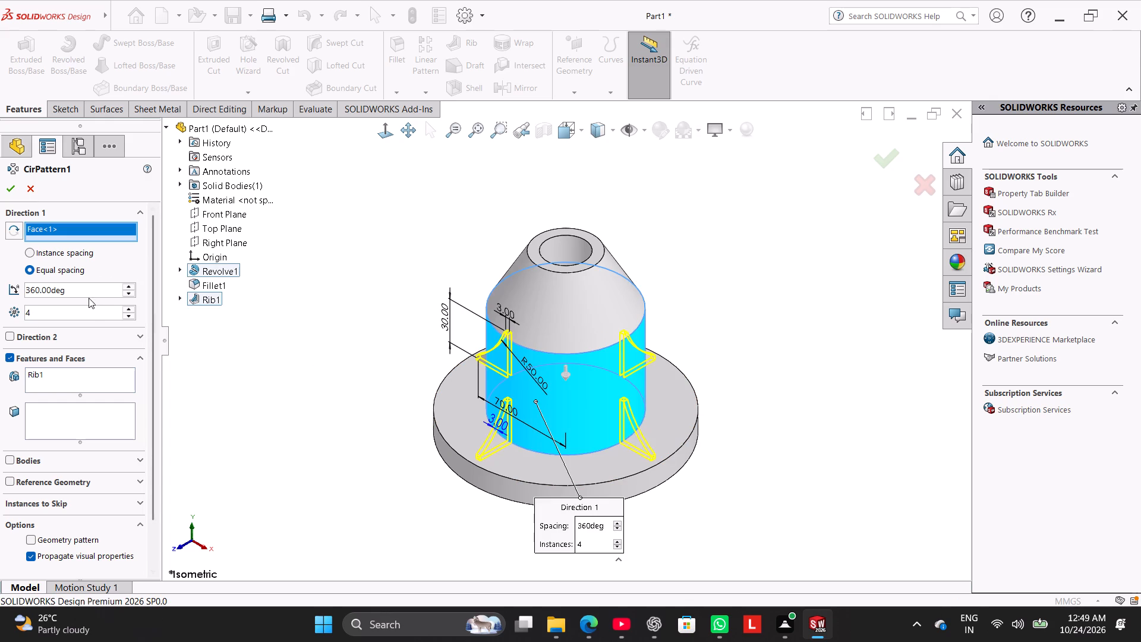
double_click(87, 304)
double_click(87, 318)
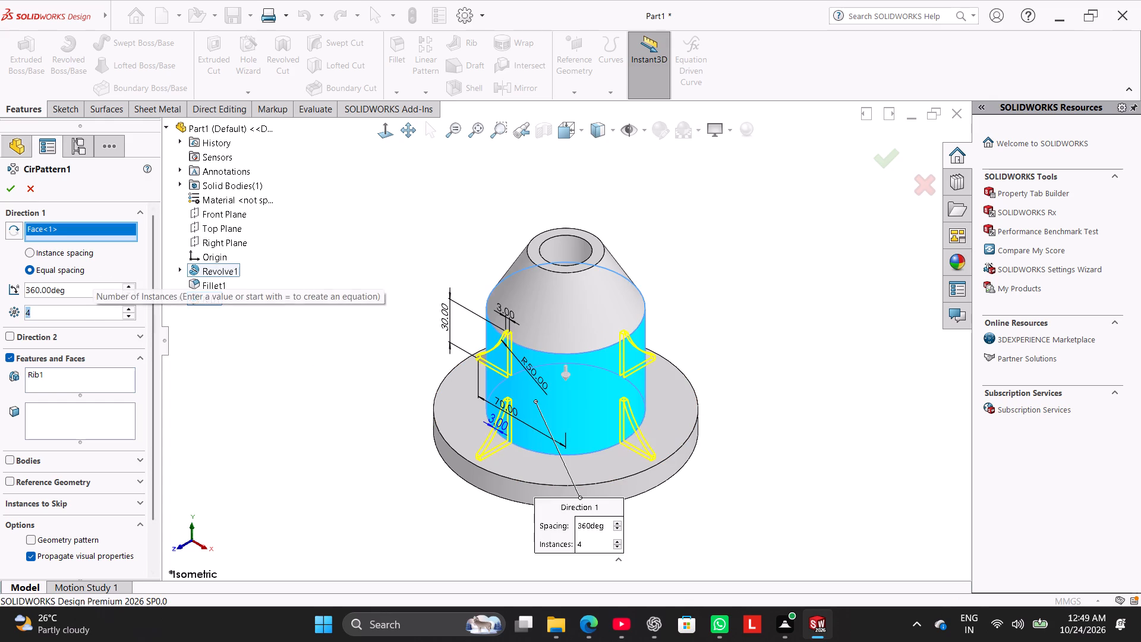
text(10)
key(Return)
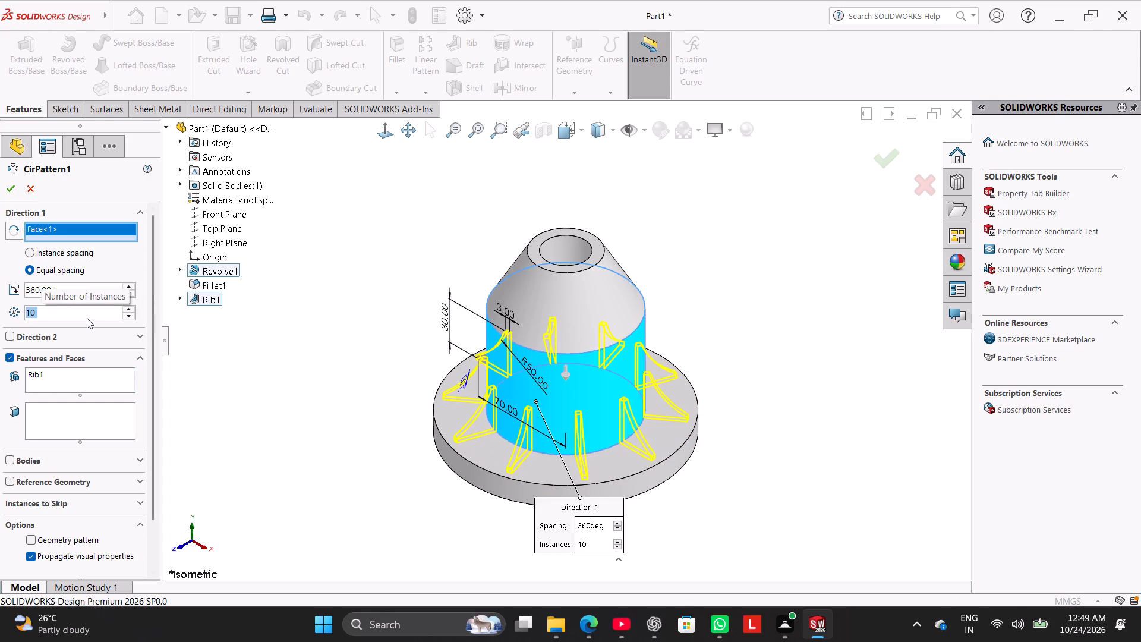
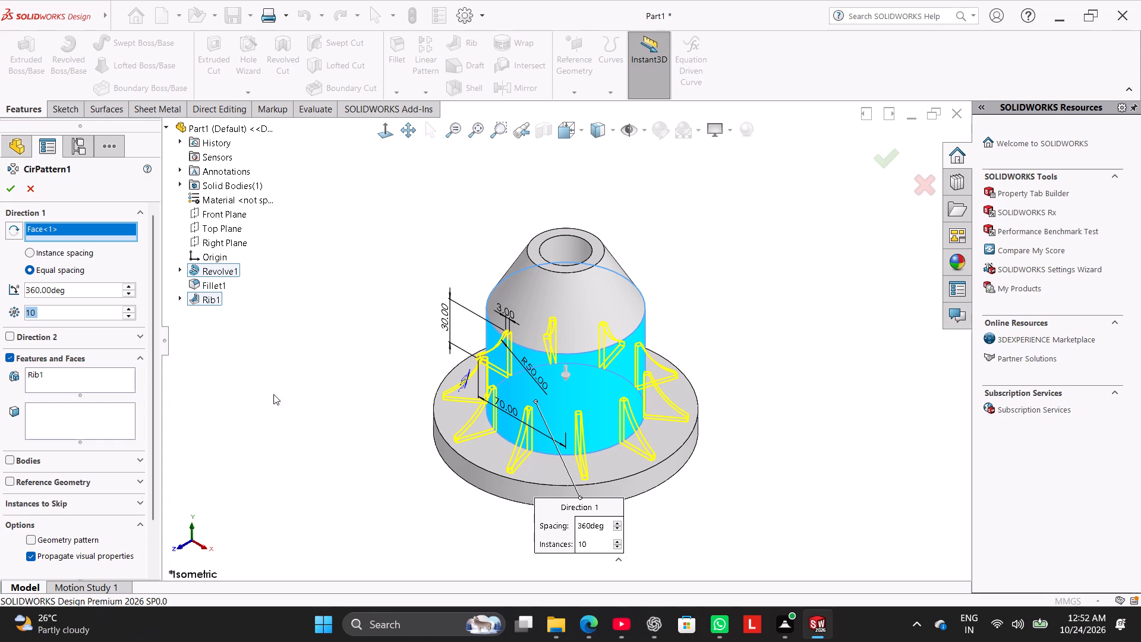
Set the circular rib pattern to 12 instances and accept the feature.
text(12)
key(Return)
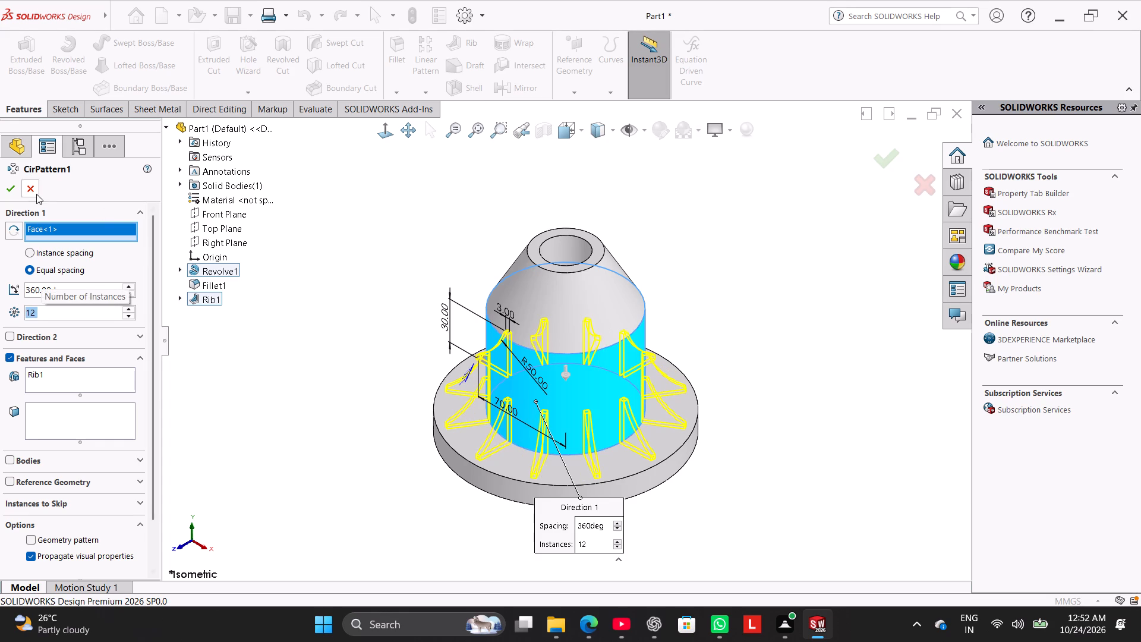
click(11, 187)
click(250, 341)
right_drag(249, 367, 354, 254)
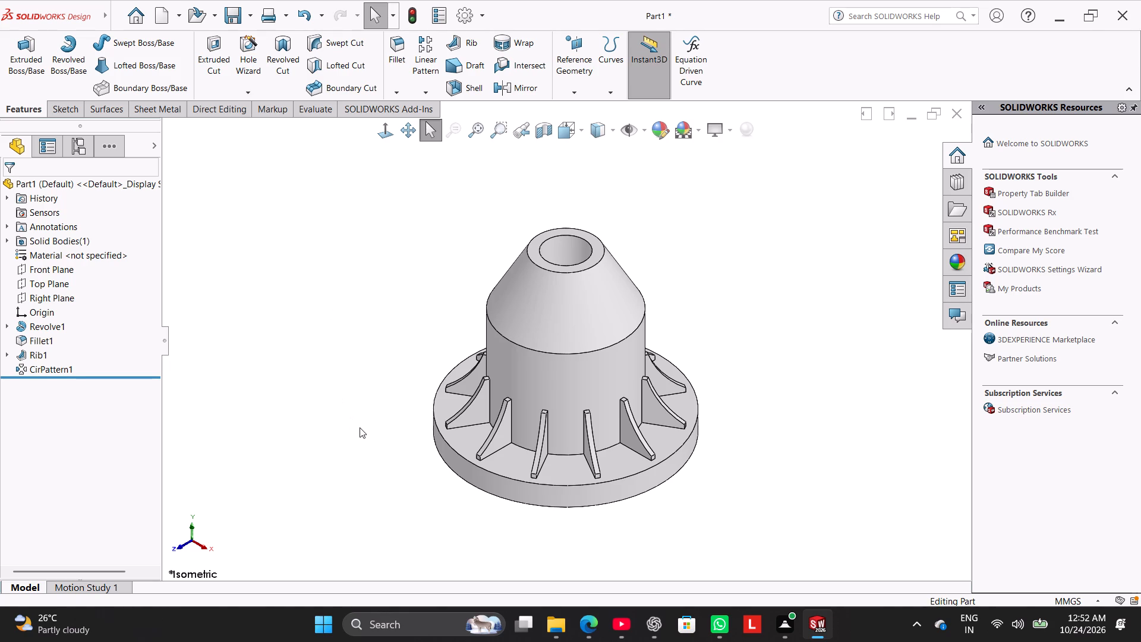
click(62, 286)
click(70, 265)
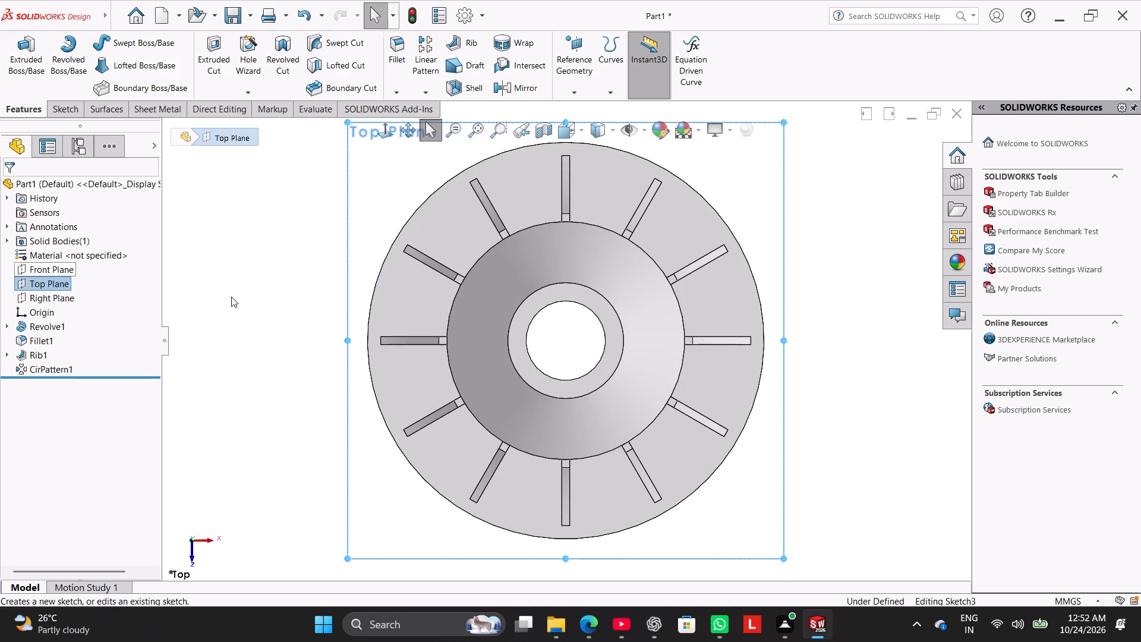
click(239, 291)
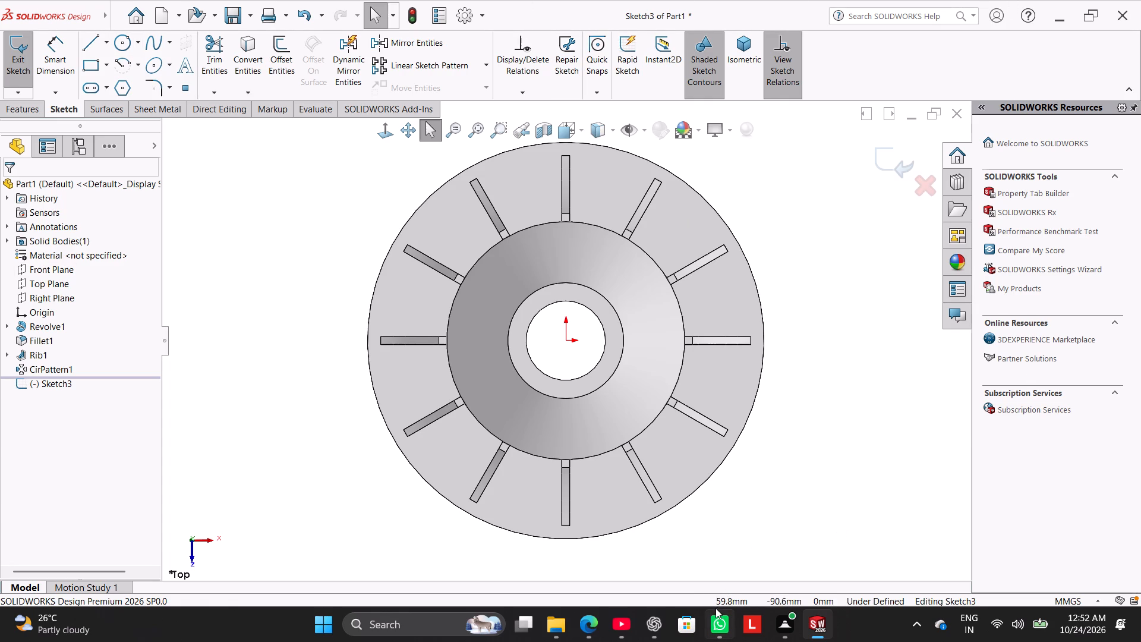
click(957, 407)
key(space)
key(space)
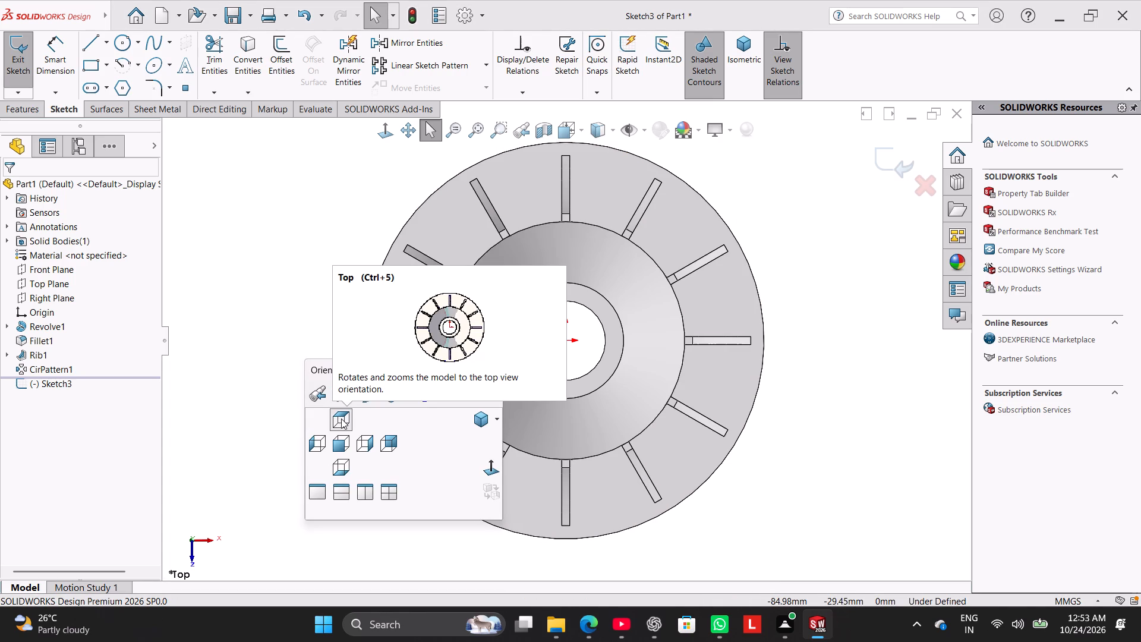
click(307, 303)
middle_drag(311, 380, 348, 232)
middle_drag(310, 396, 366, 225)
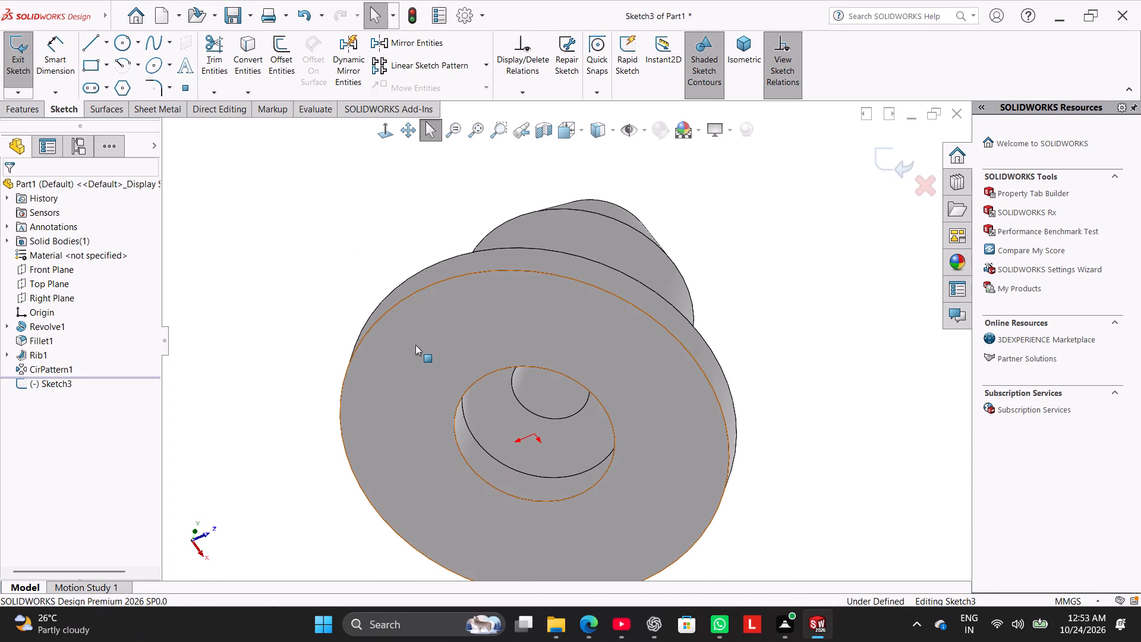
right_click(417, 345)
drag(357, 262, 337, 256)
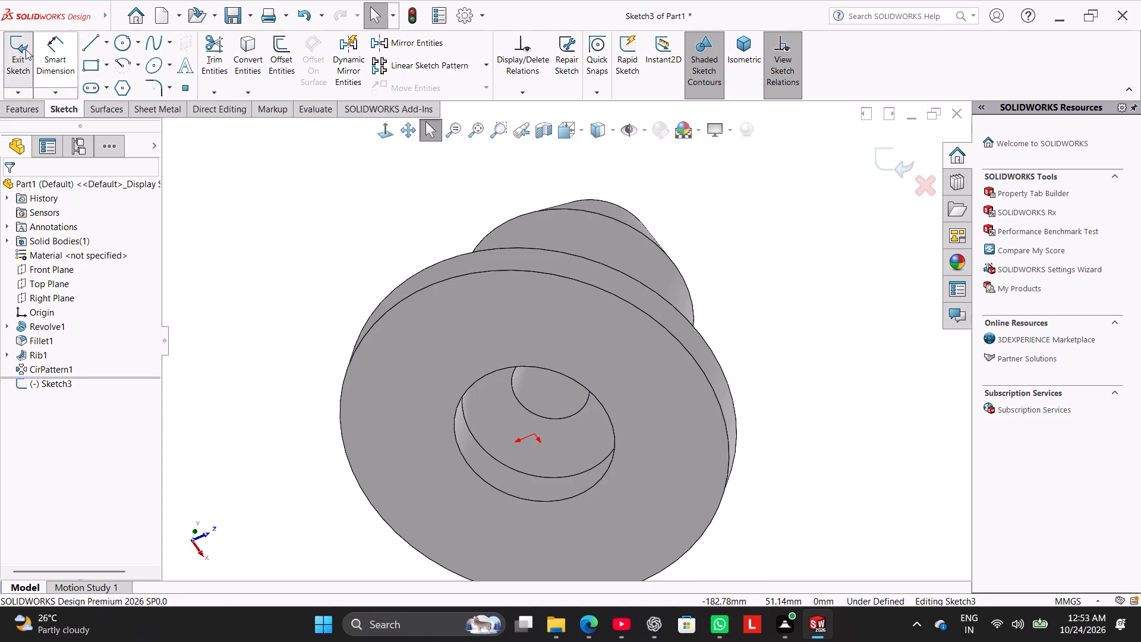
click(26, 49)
Start a new sketch on the flange's flat bottom face.
right_click(440, 327)
click(477, 308)
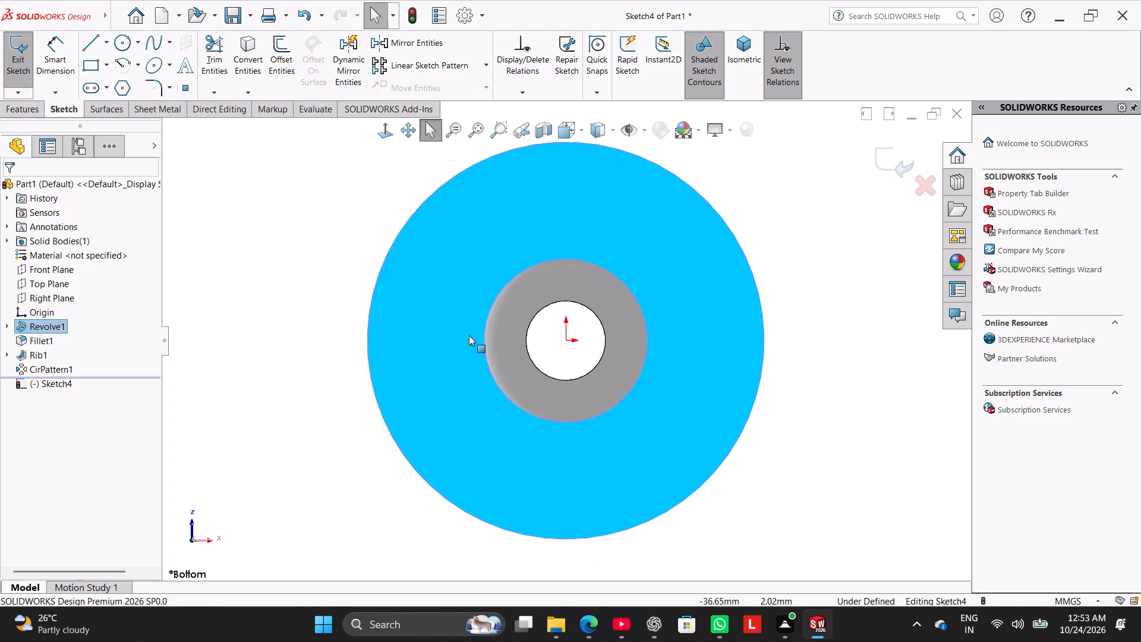
click(291, 260)
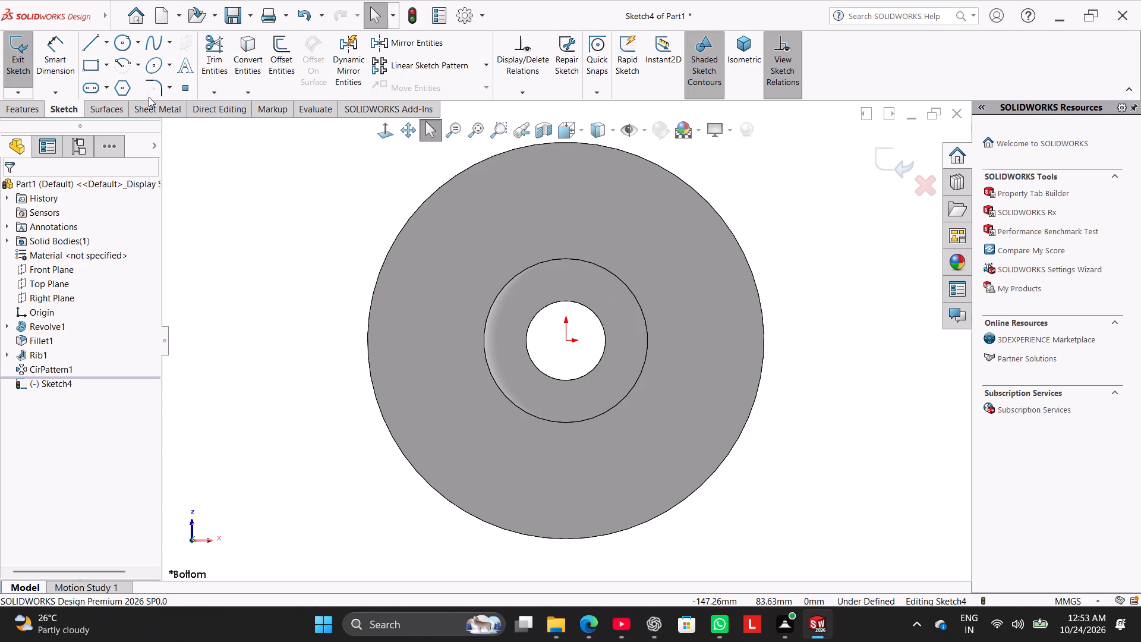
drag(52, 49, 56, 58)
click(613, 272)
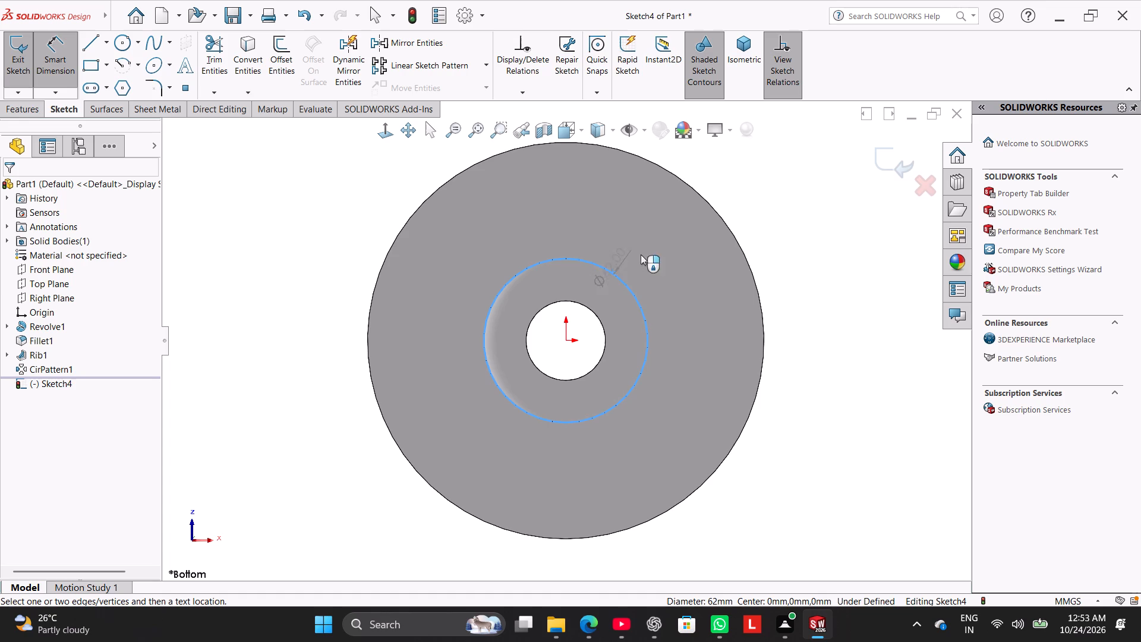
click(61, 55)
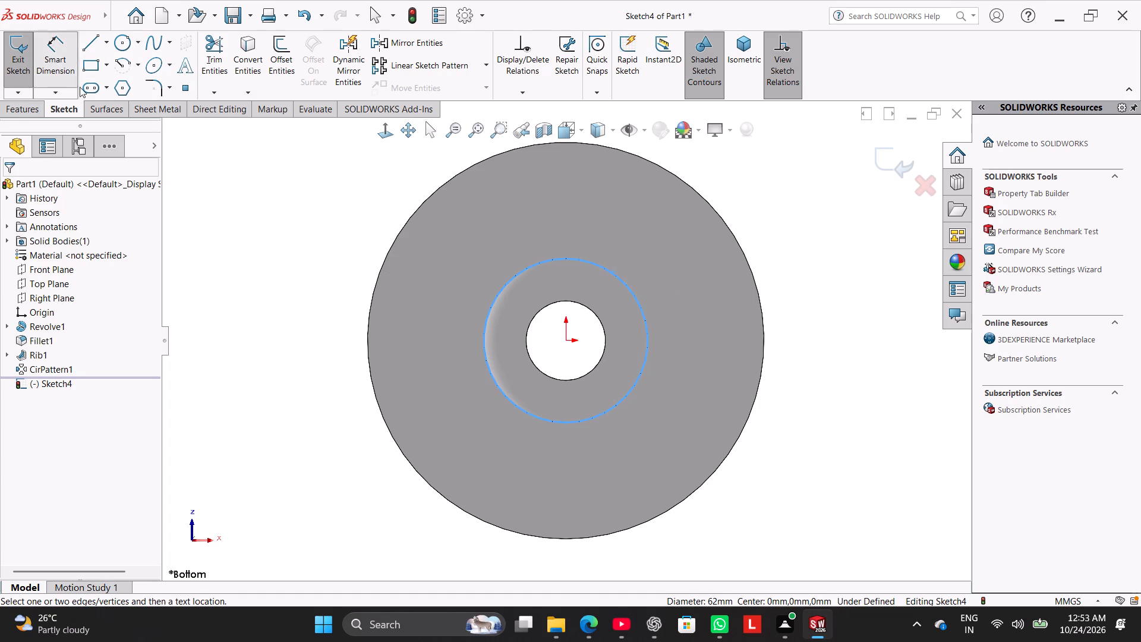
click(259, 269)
Sketch a circle centred on the origin around the bore recess and dimension its diameter as 75 mm.
middle_drag(313, 367, 322, 466)
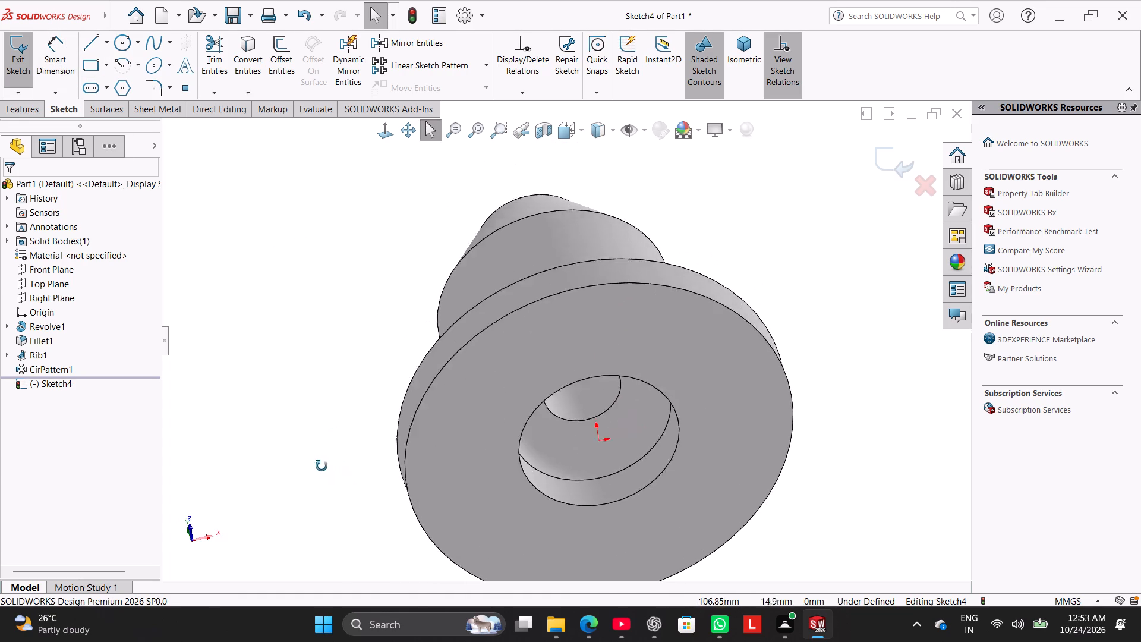
middle_drag(322, 466, 318, 432)
click(379, 139)
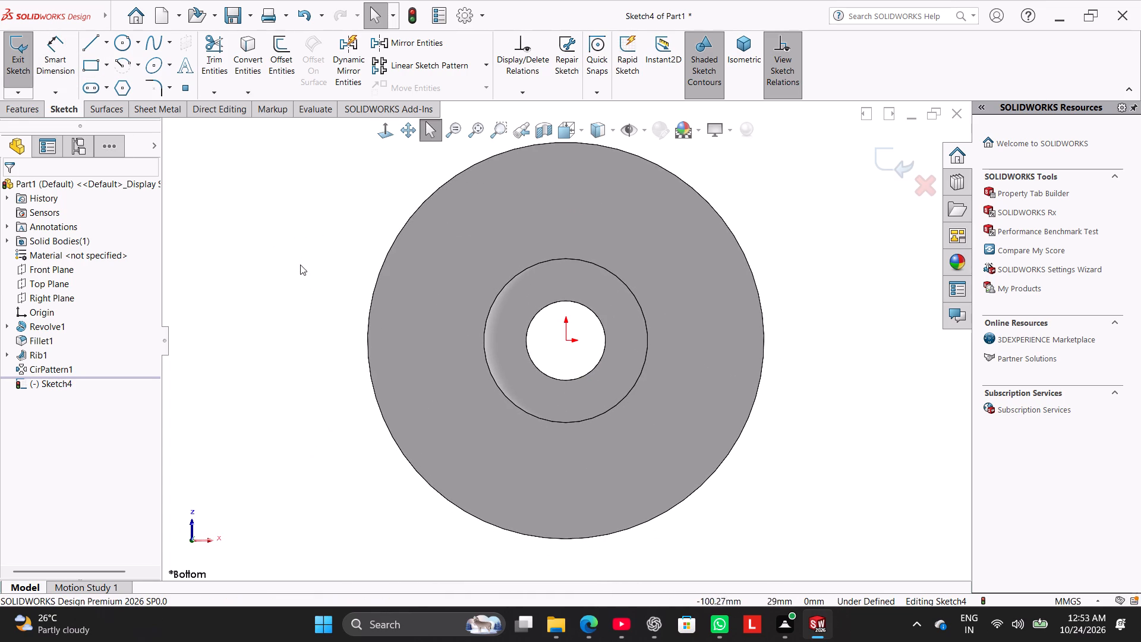
click(290, 281)
click(125, 39)
click(565, 341)
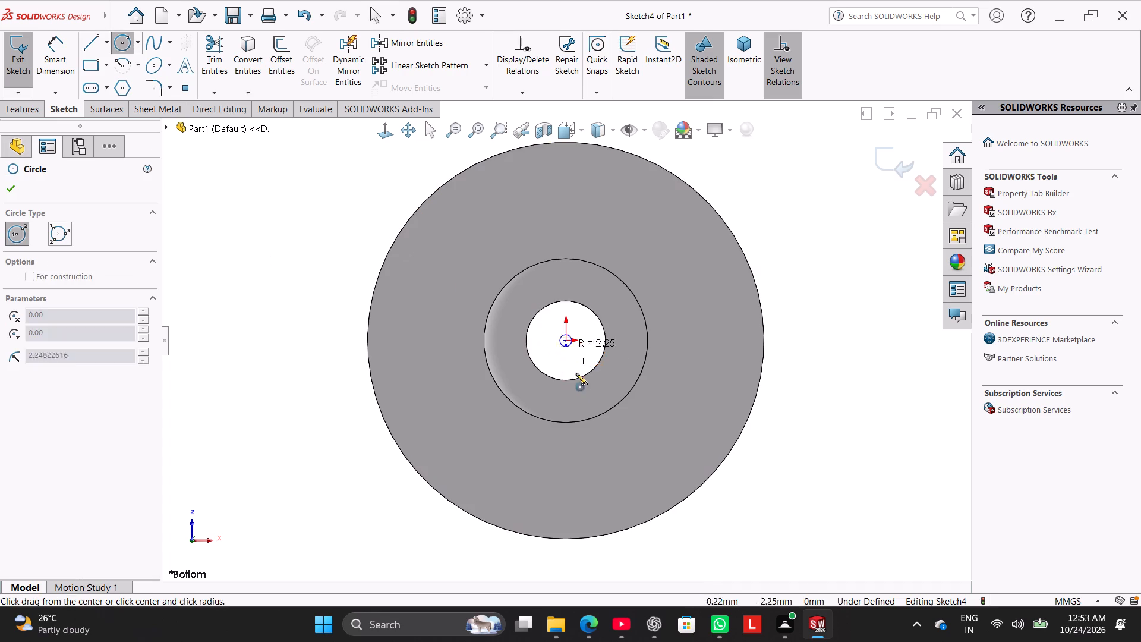
click(599, 432)
click(65, 47)
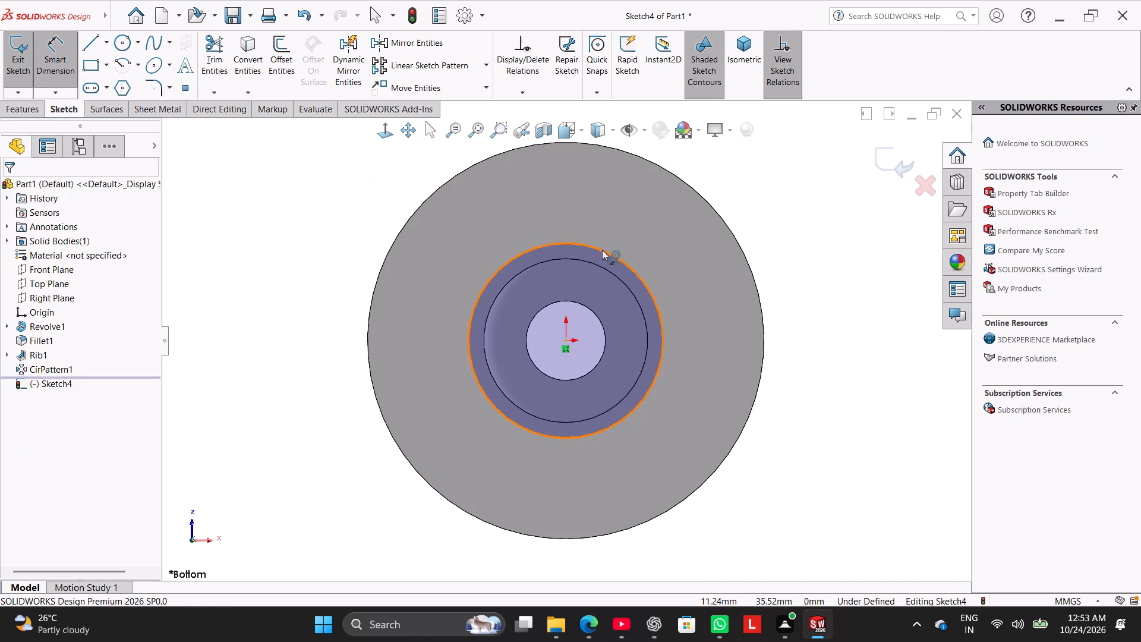
click(607, 256)
click(754, 188)
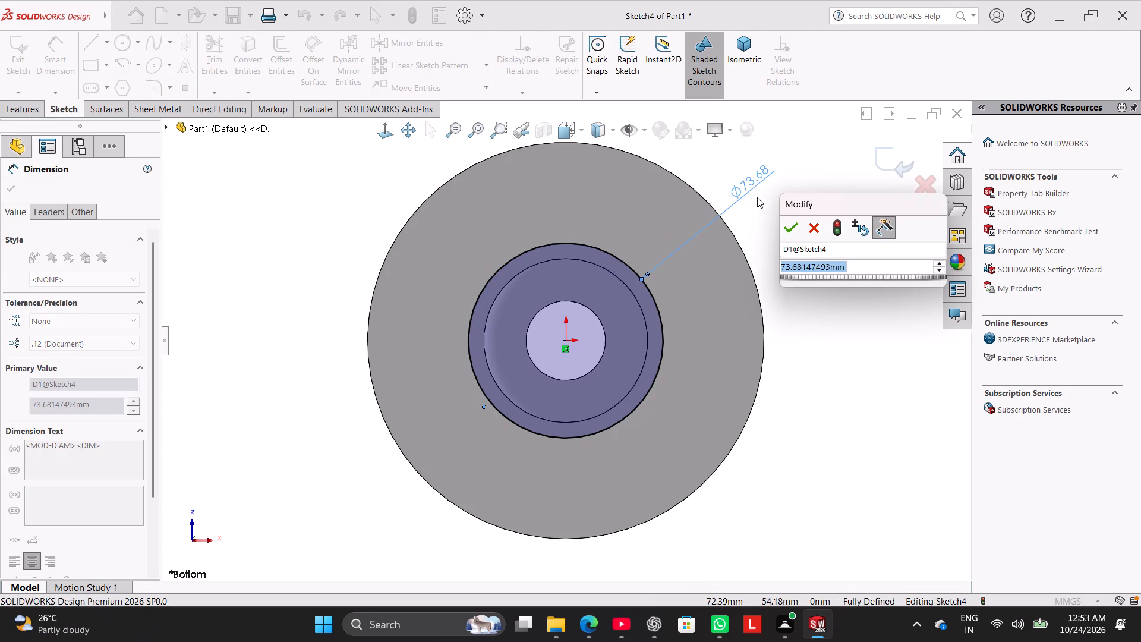
key(7)
key(5)
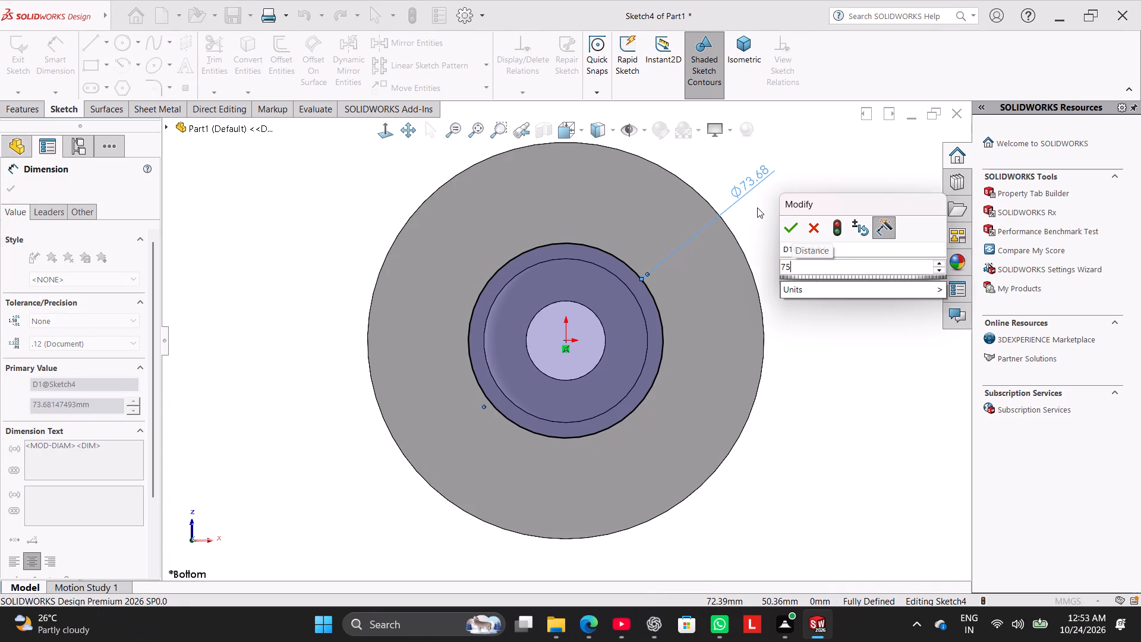
key(Return)
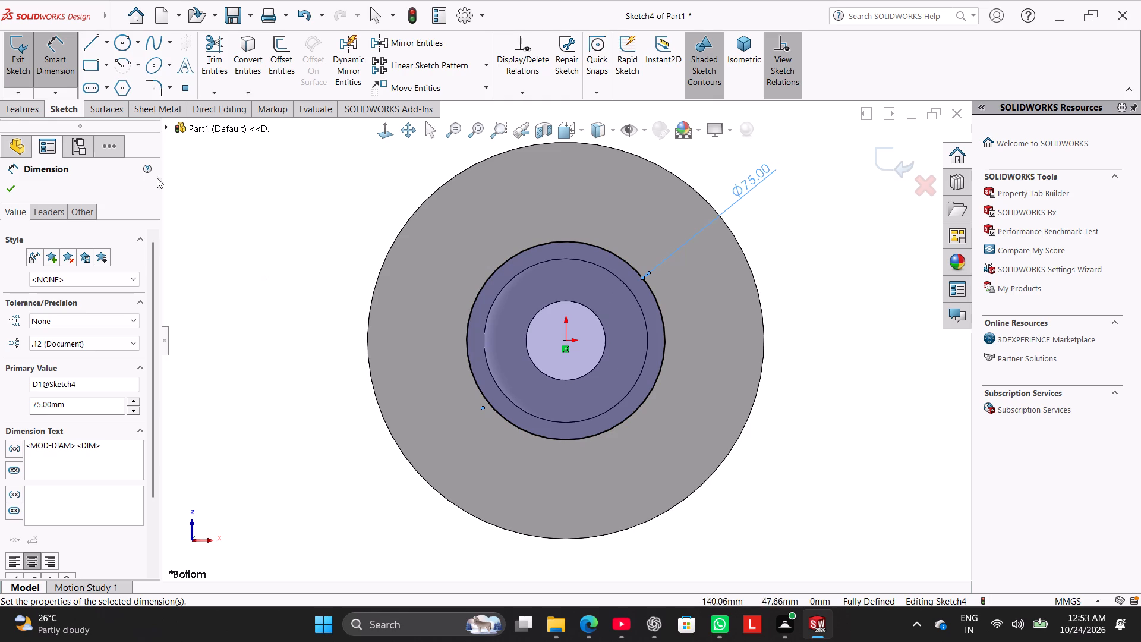
Sketch a second circle centred on the origin, about 131 mm in diameter, inside the flange's outer edge.
click(130, 42)
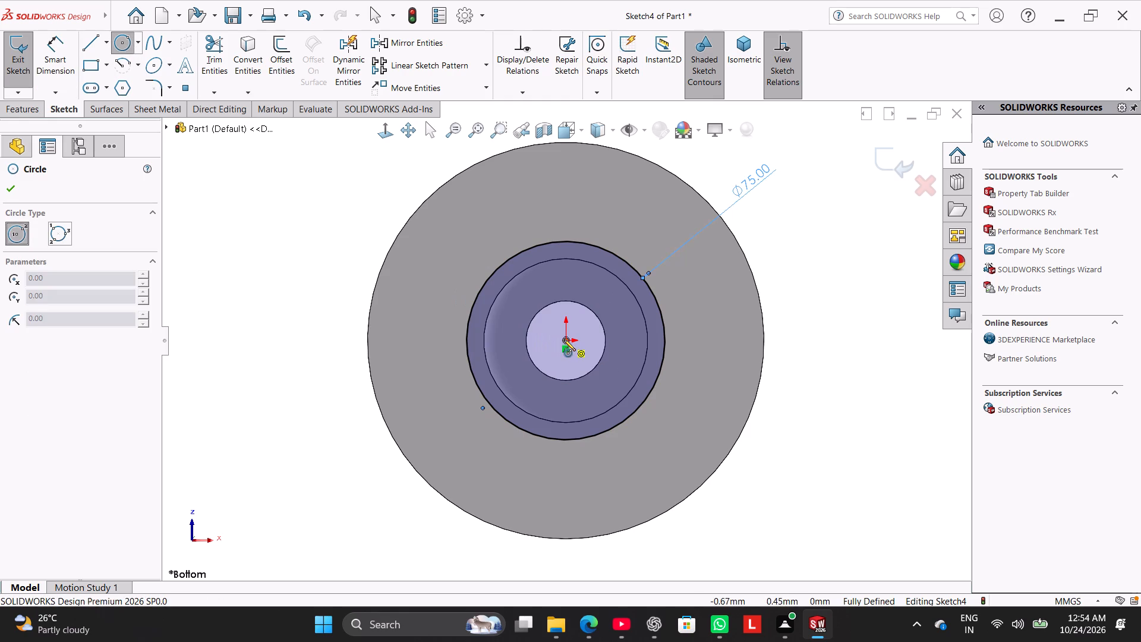
click(564, 339)
click(625, 503)
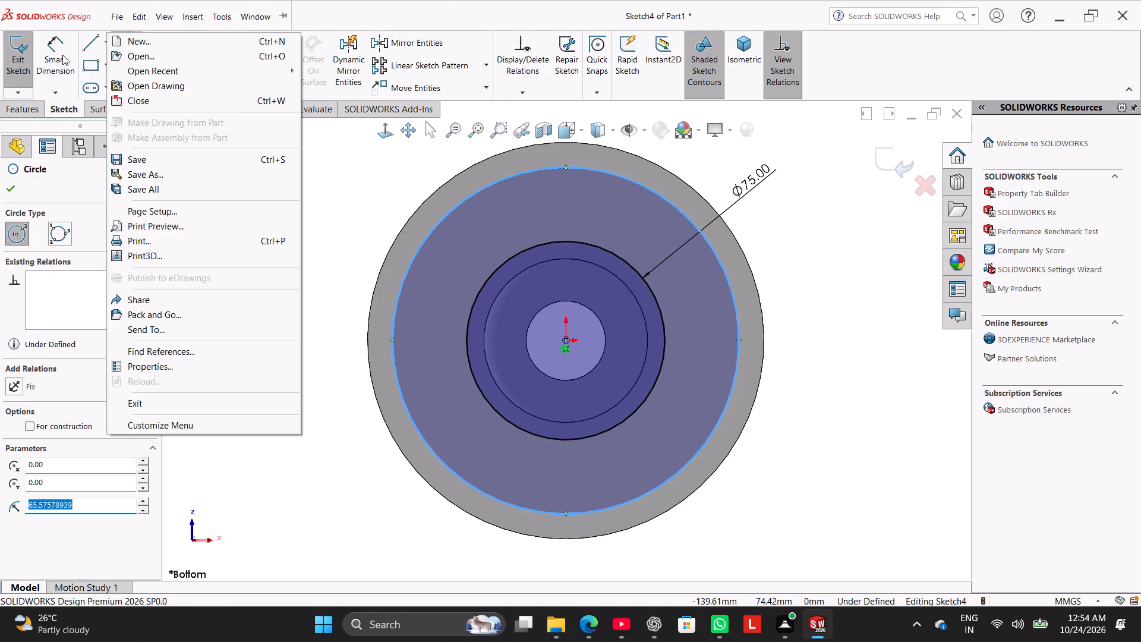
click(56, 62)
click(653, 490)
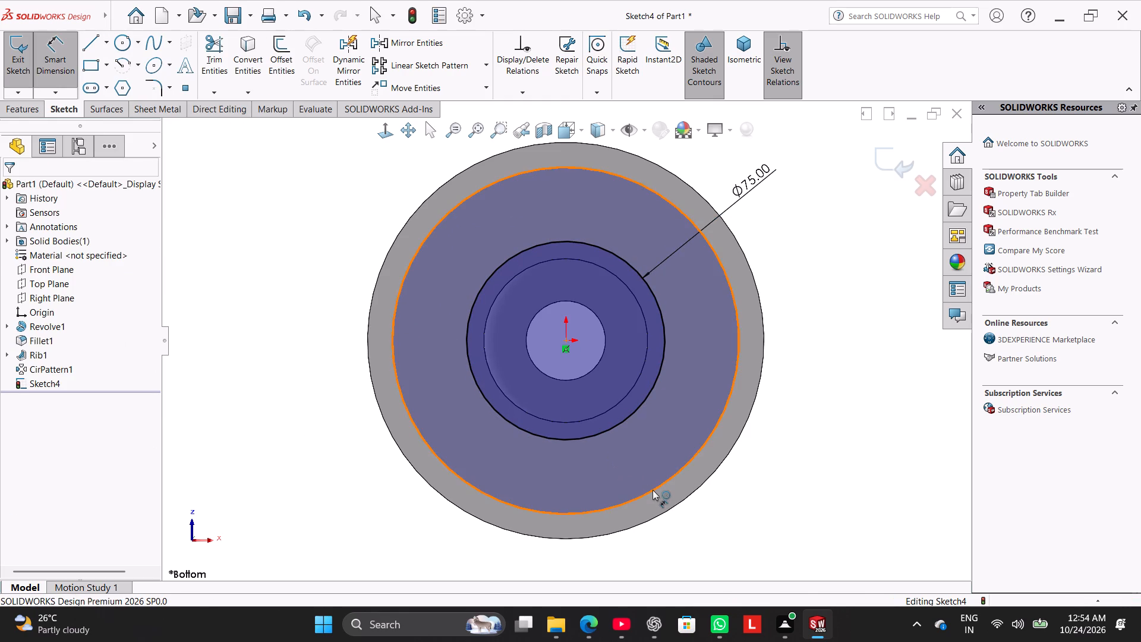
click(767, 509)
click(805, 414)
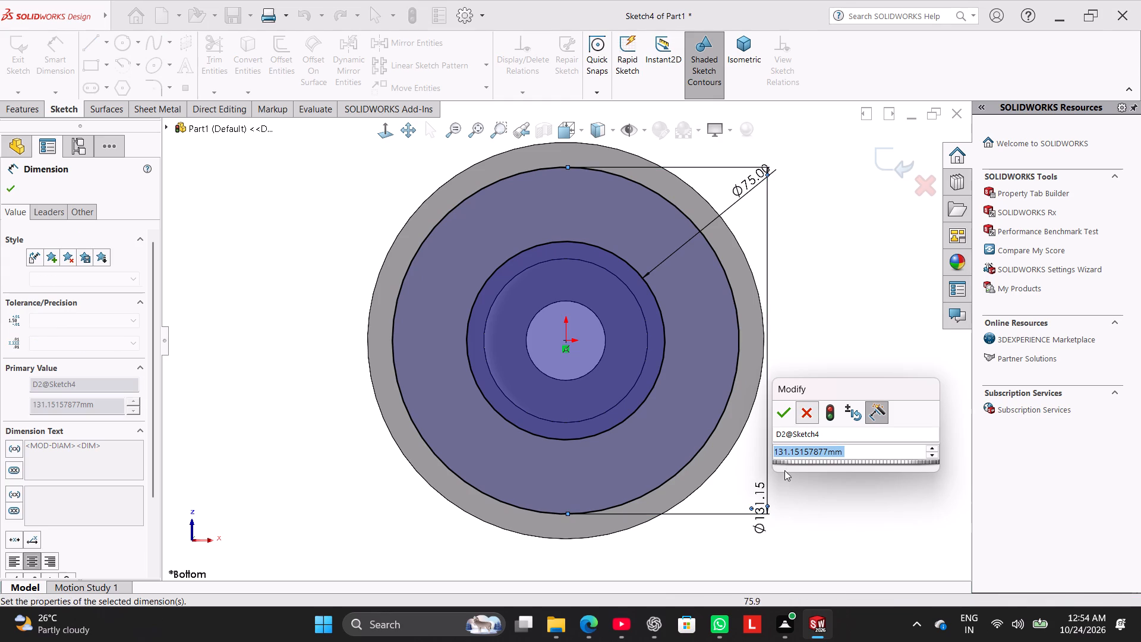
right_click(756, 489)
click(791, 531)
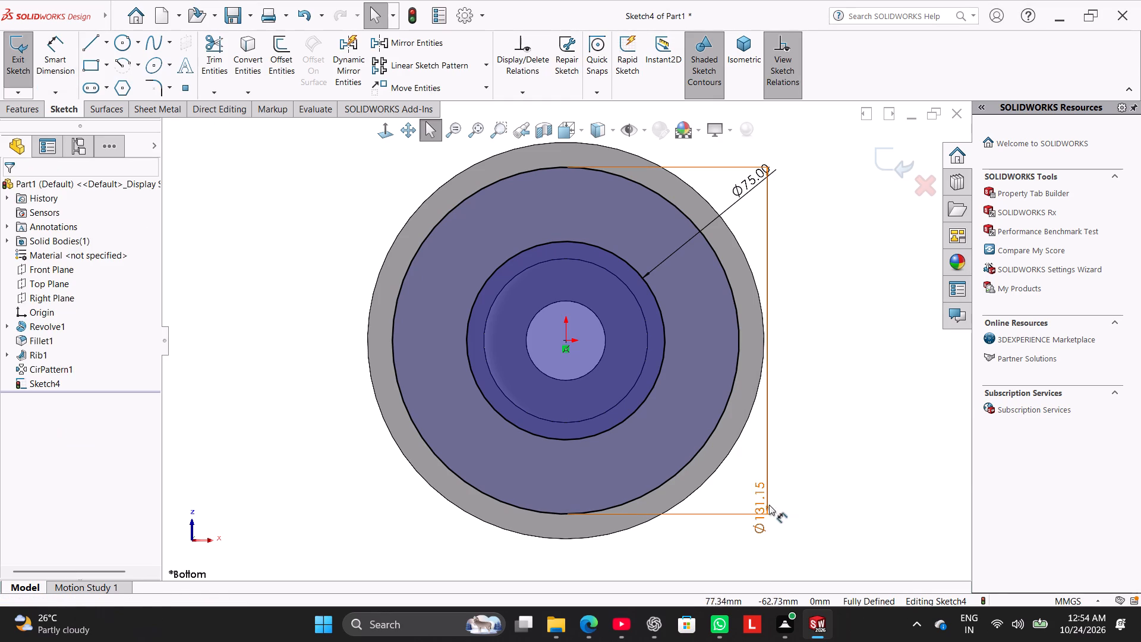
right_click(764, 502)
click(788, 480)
Dimension the outer sketch circle with a diameter of 145 mm.
right_drag(780, 457, 785, 470)
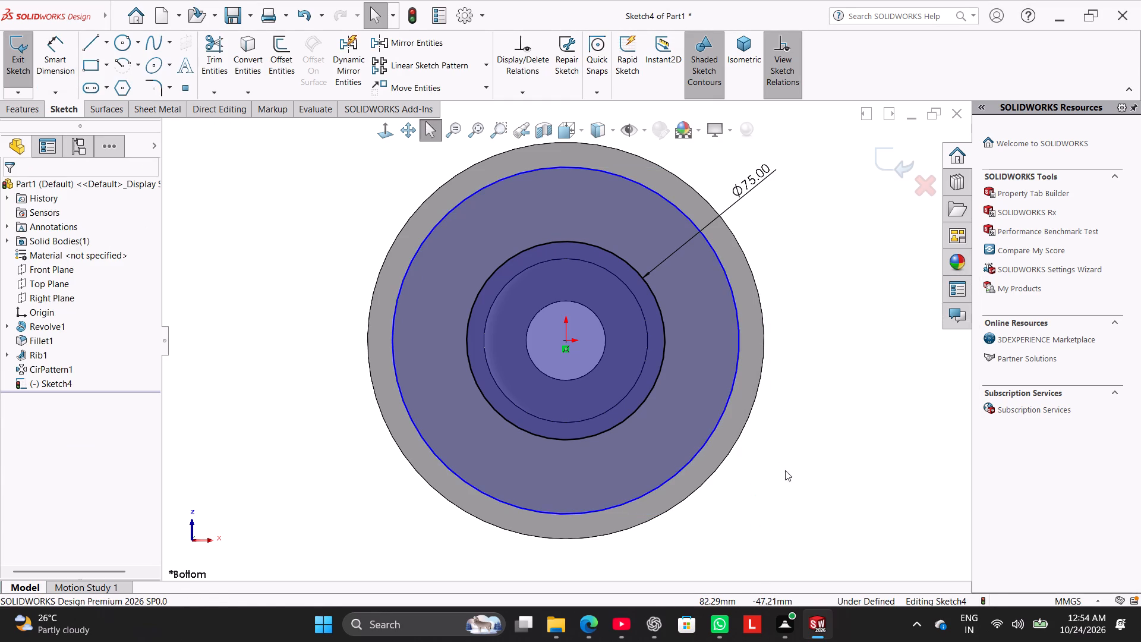
right_drag(785, 470, 846, 449)
click(694, 454)
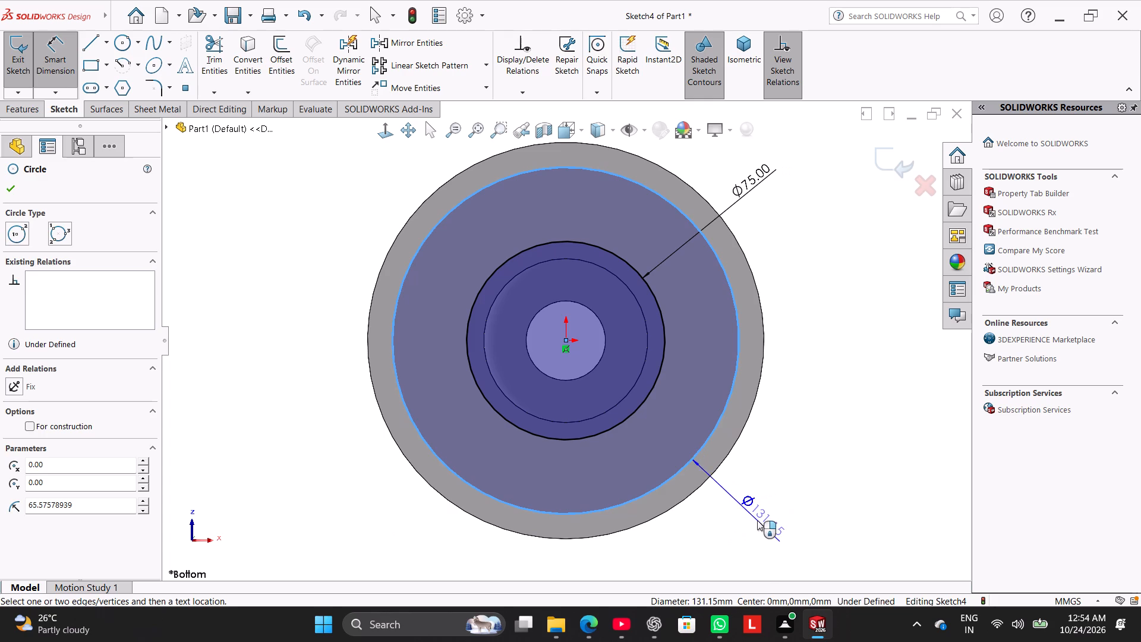
click(757, 520)
text(145)
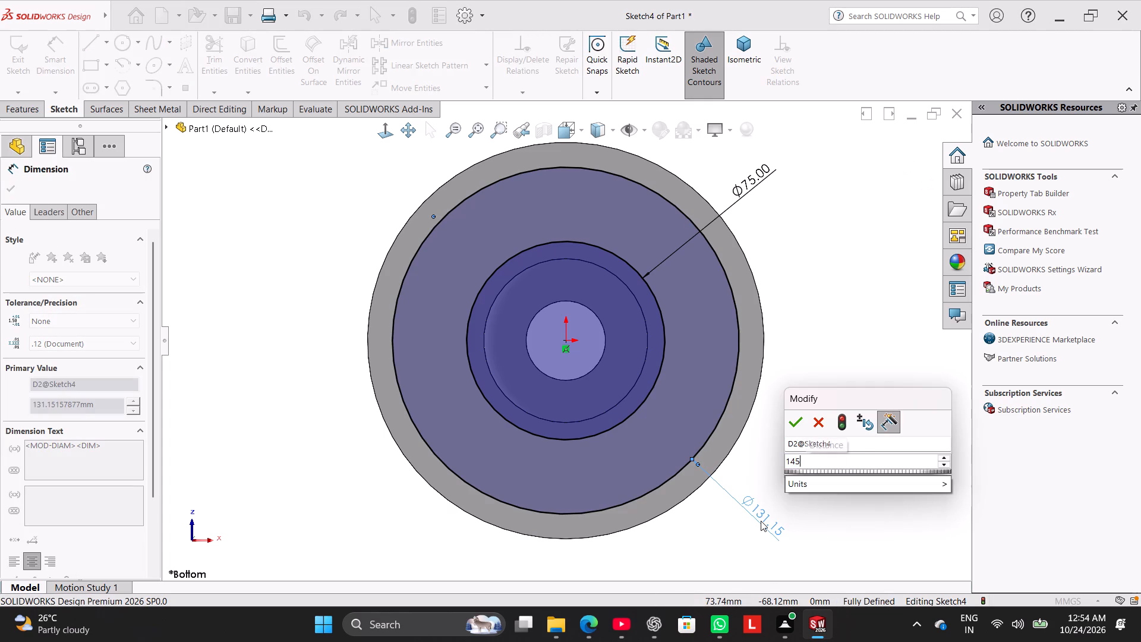
key(Return)
right_click(830, 402)
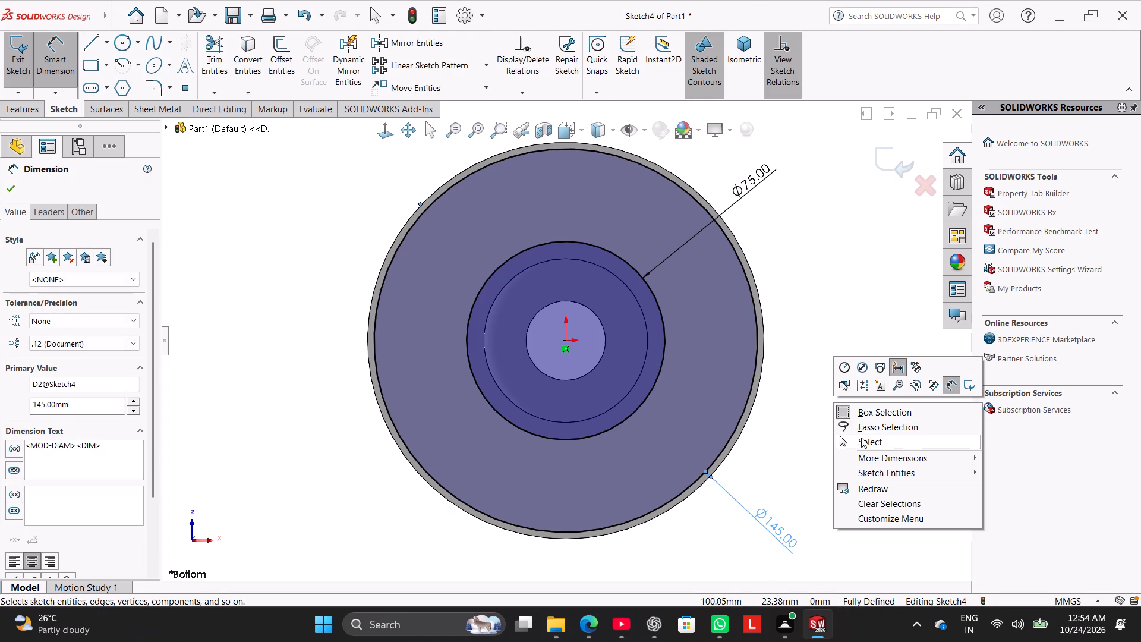
click(862, 438)
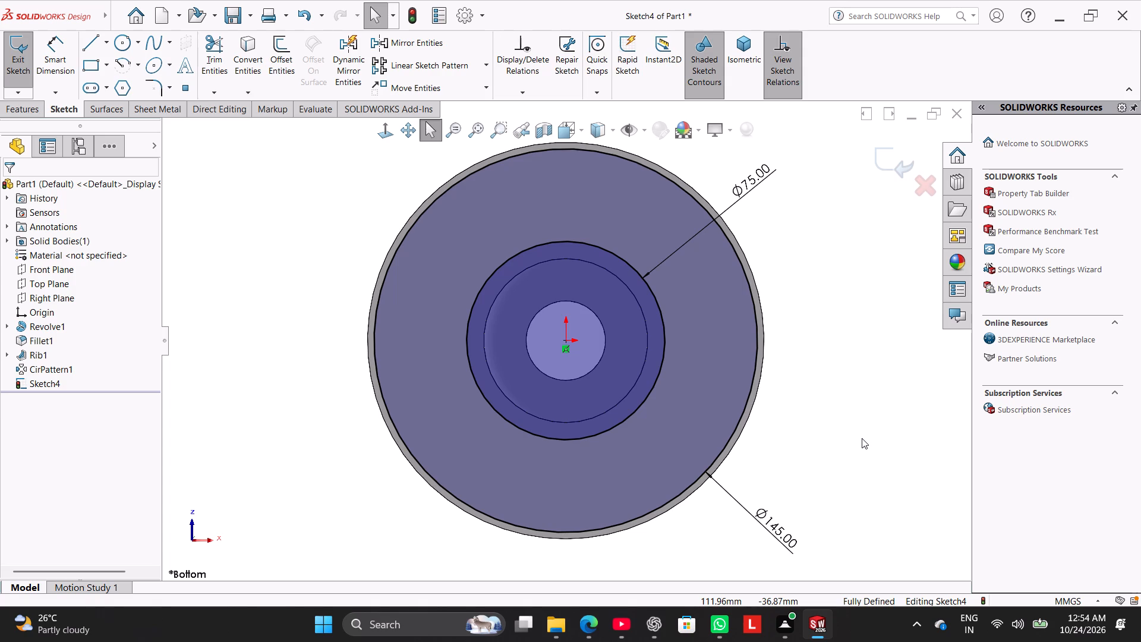
Draw a vertical line from the lowest point of the 75 mm circle to the lowest point of the 145 mm circle.
click(92, 39)
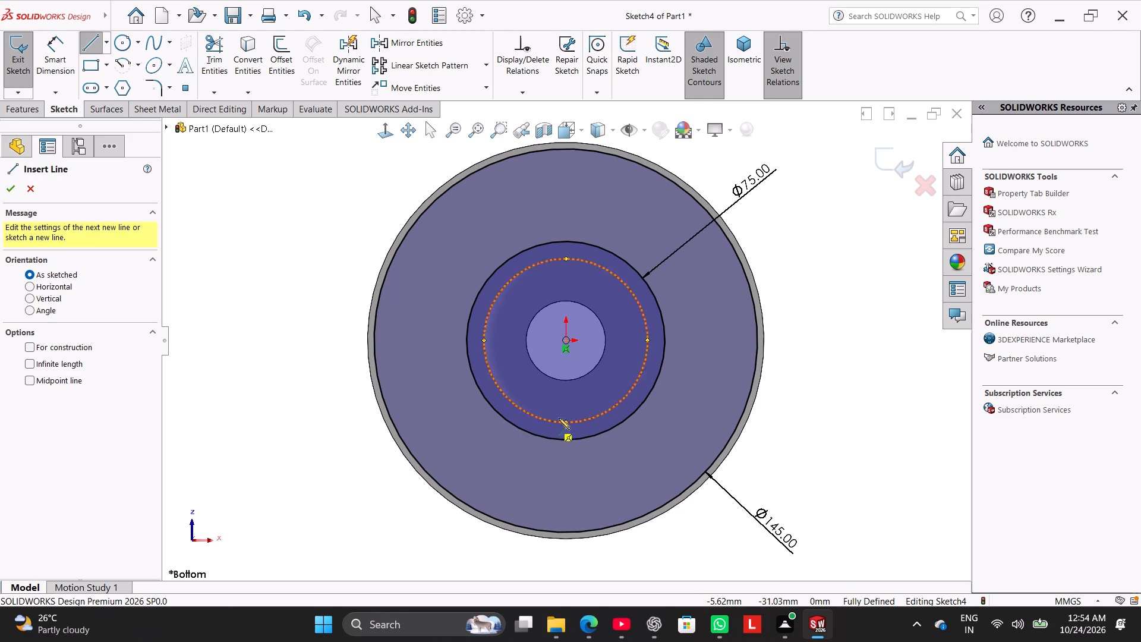
click(566, 441)
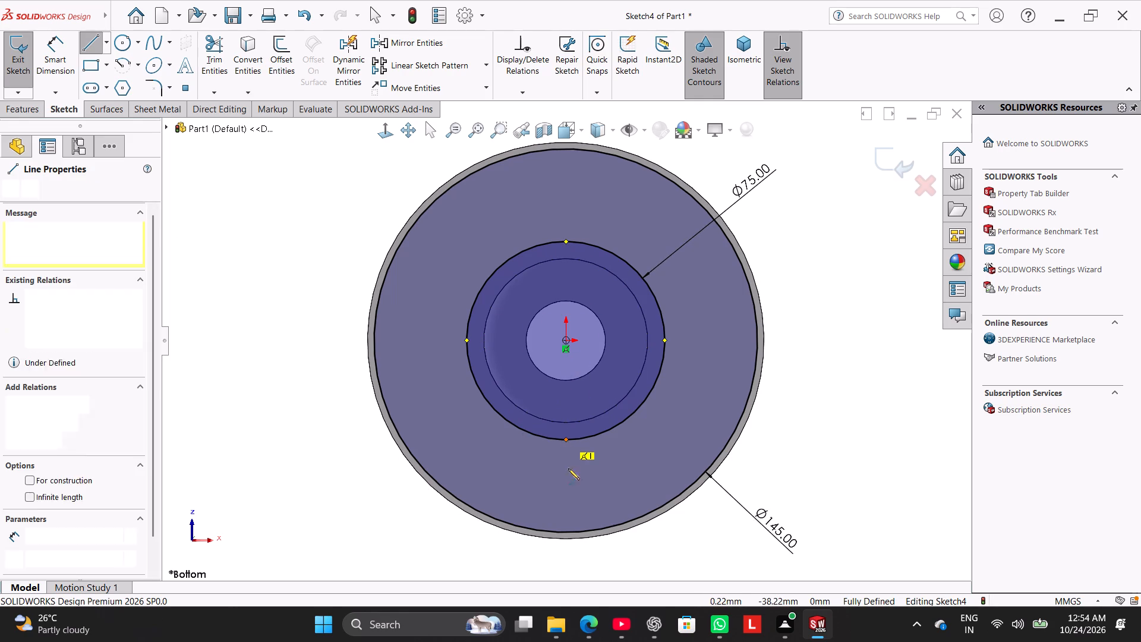
click(568, 532)
right_click(318, 482)
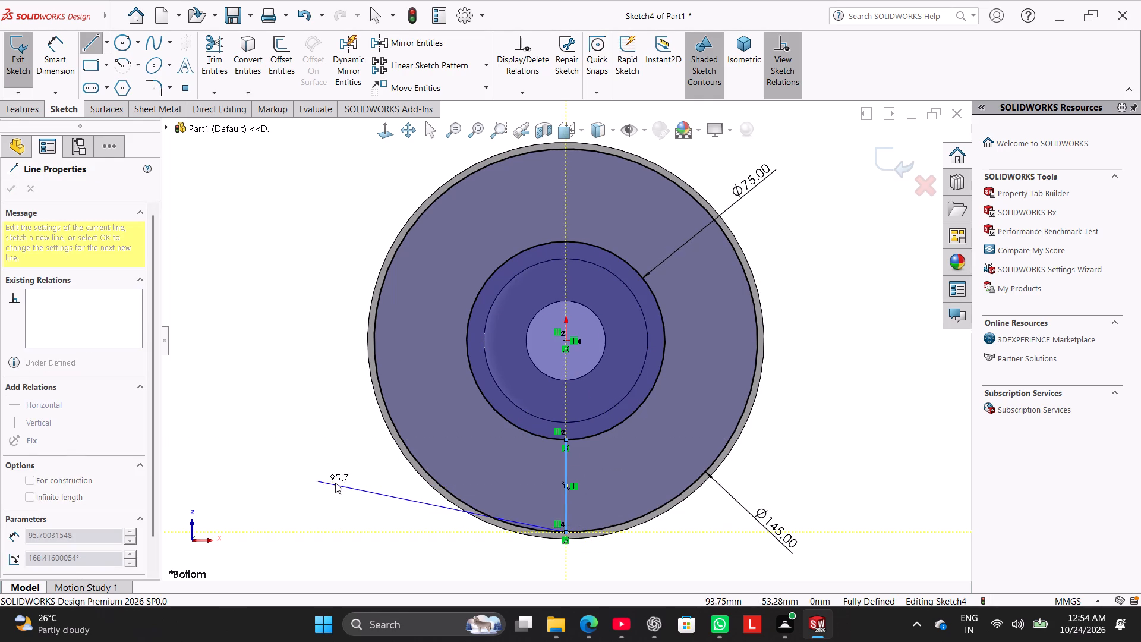
click(344, 486)
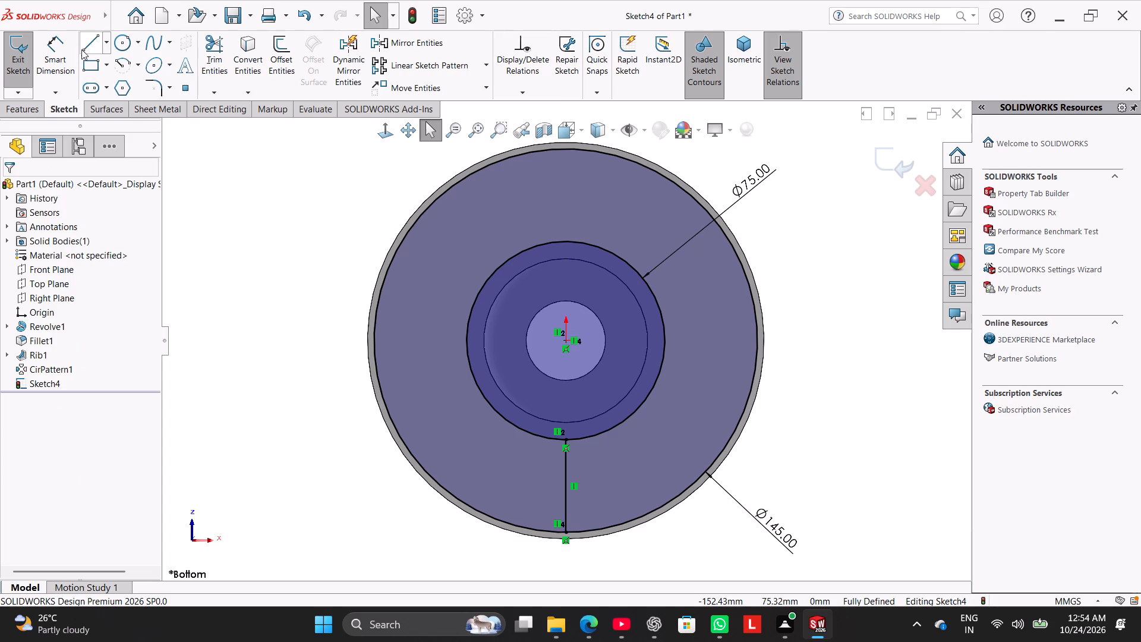
Sketch a horizontal construction line from the origin to the side of the 145 mm circle, 72.5 mm long.
click(89, 45)
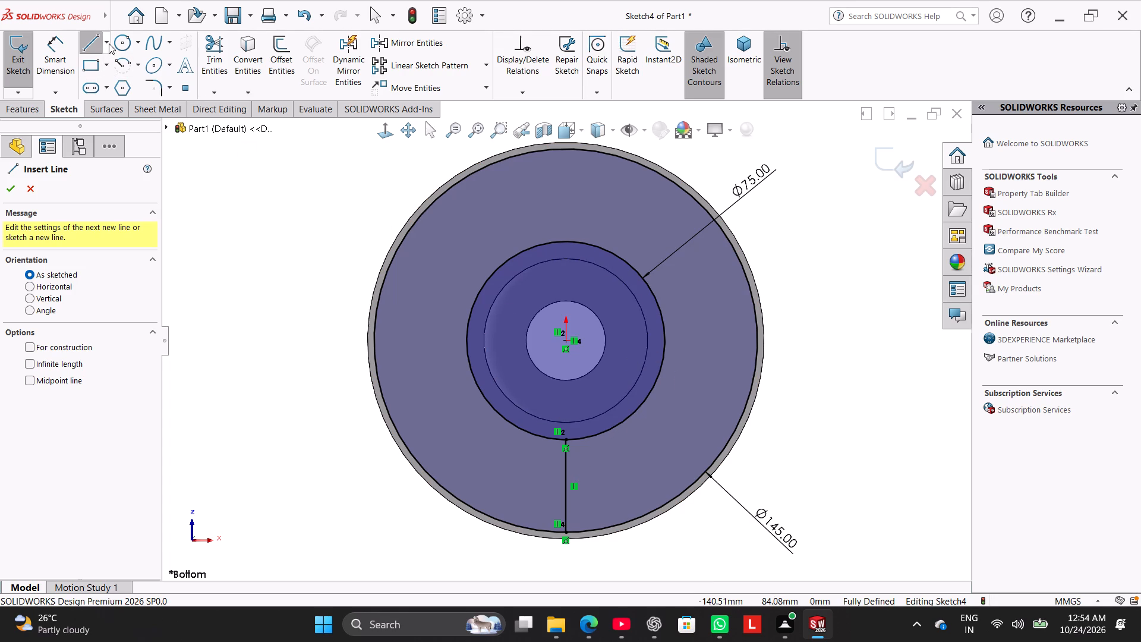
drag(109, 39, 107, 48)
click(110, 79)
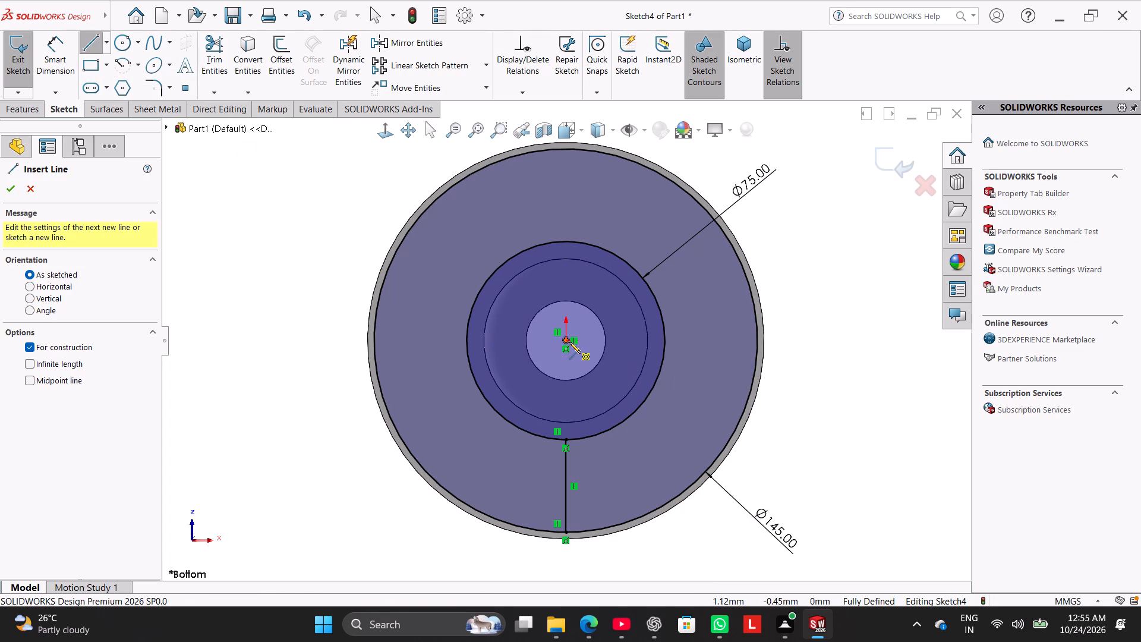
click(569, 342)
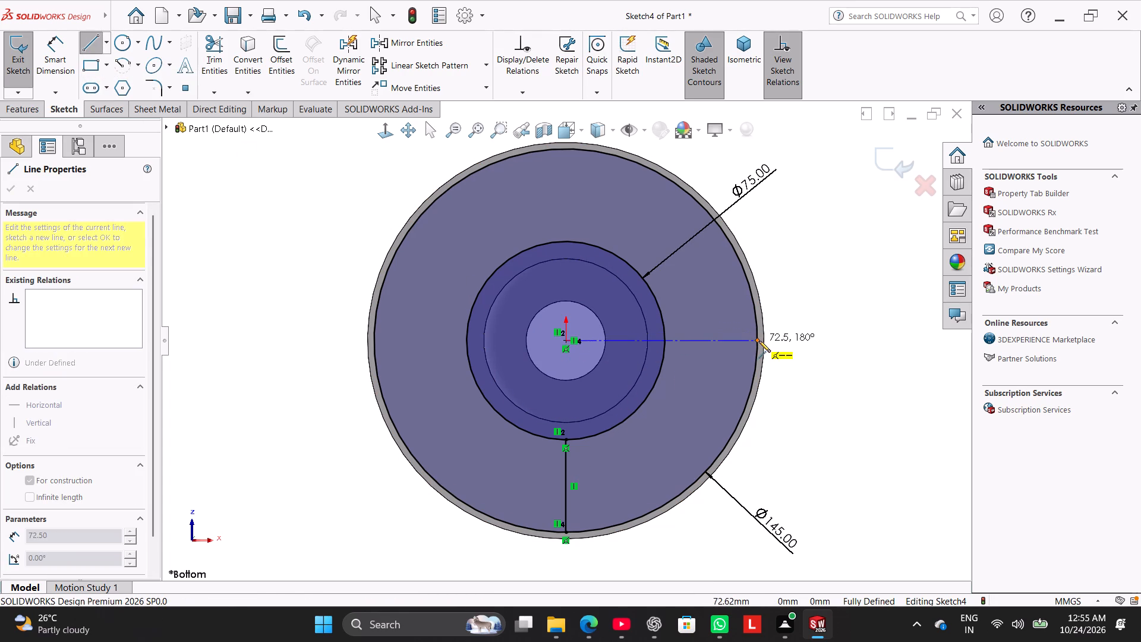
click(759, 341)
right_click(839, 240)
click(855, 248)
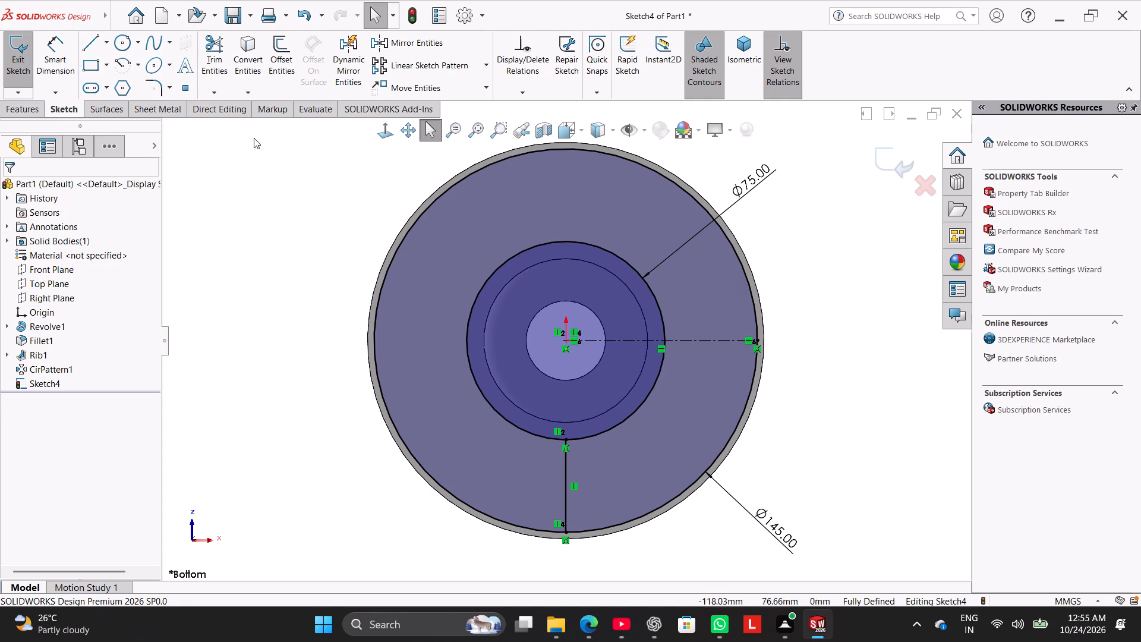
Convert the vertical line between the 75 mm and 145 mm circles to construction geometry.
right_click(563, 471)
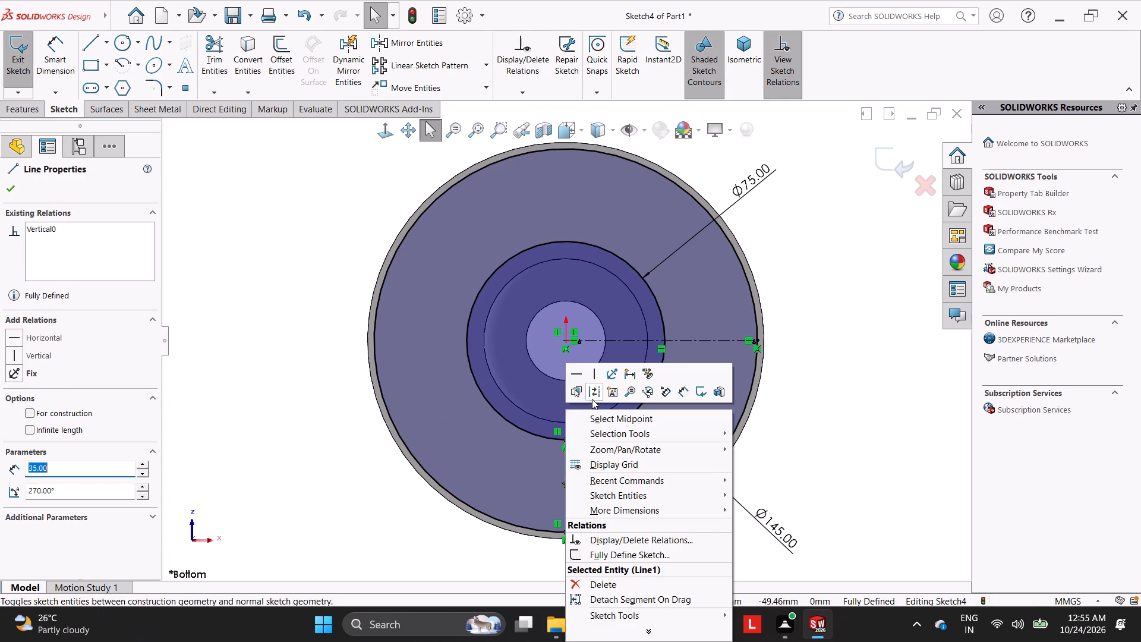
click(591, 396)
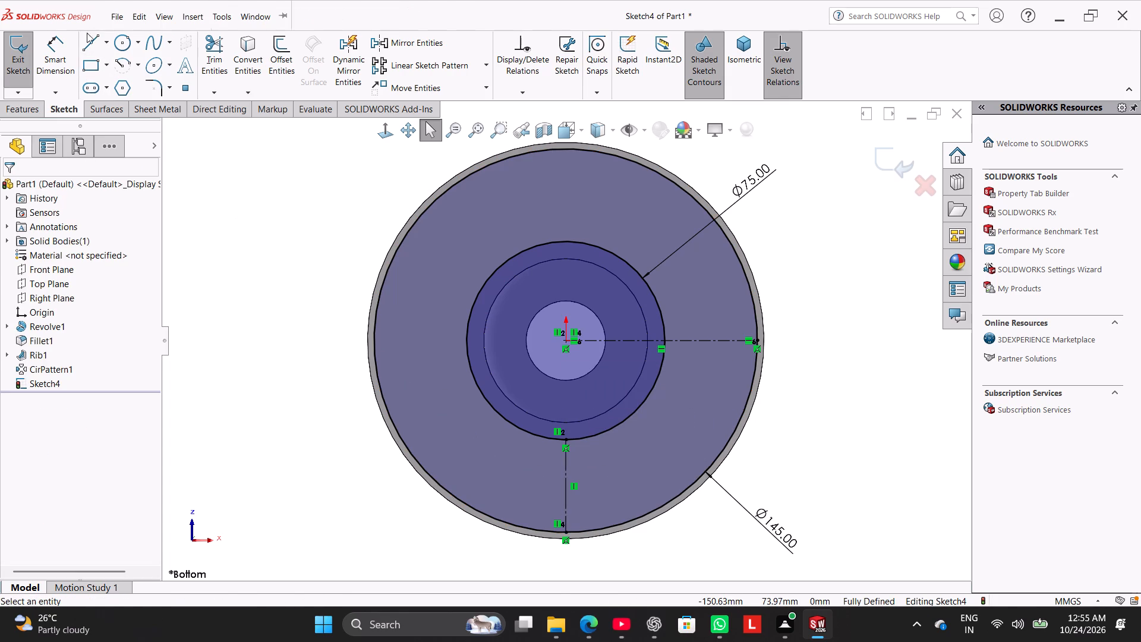
Sketch a vertical line about 35 mm long between the two circles, about 7.5 mm to the right of the vertical construction line.
click(83, 41)
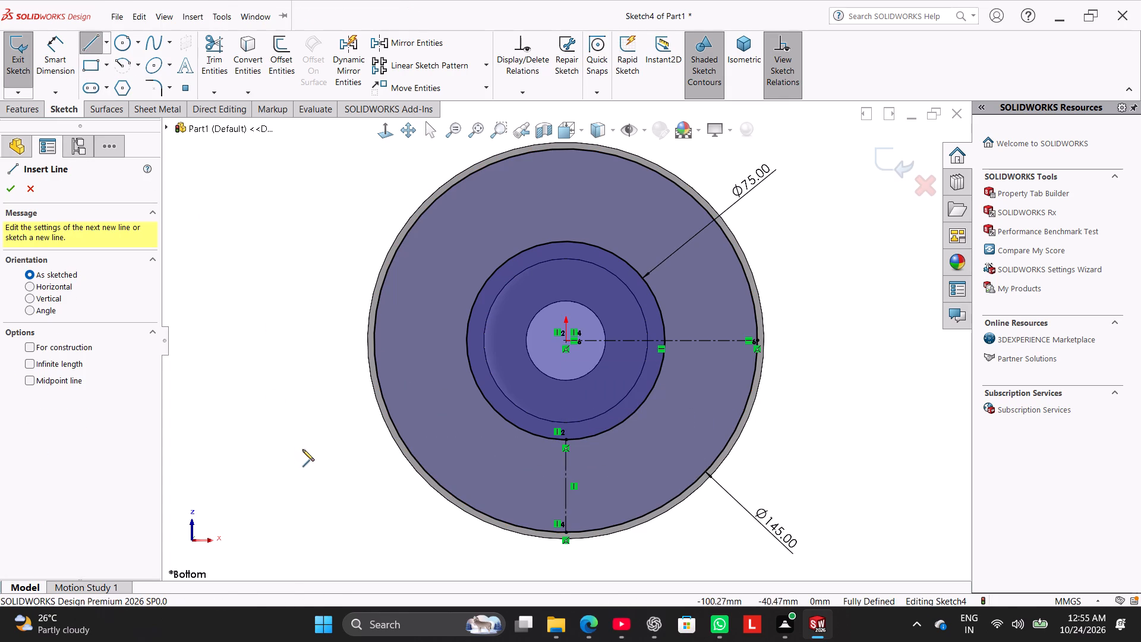
click(585, 436)
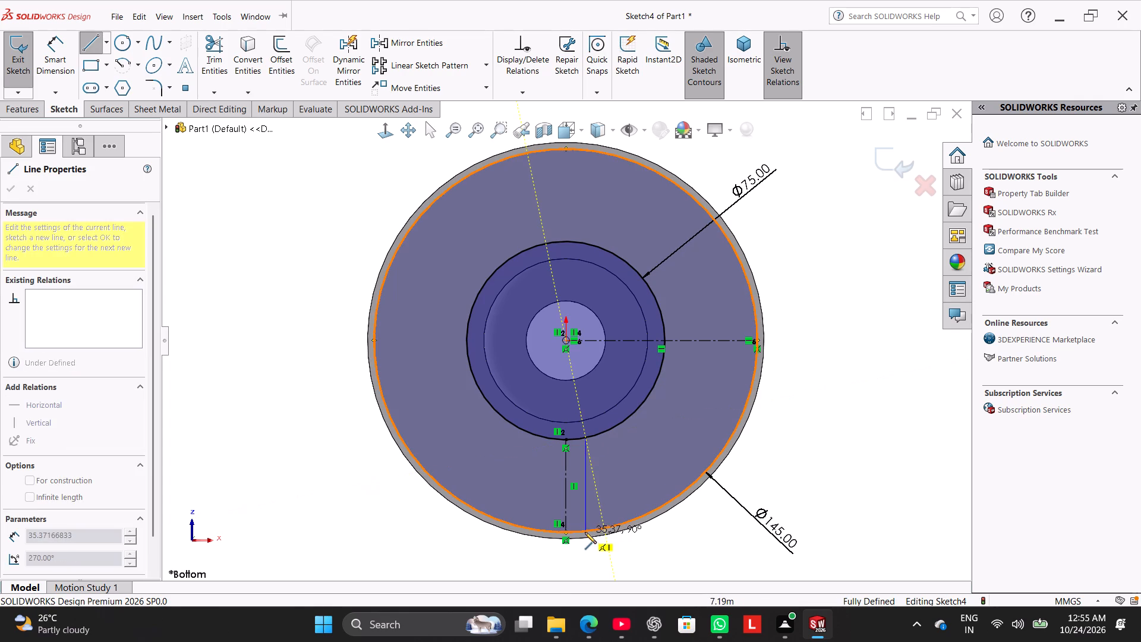
click(585, 532)
right_click(389, 498)
click(408, 498)
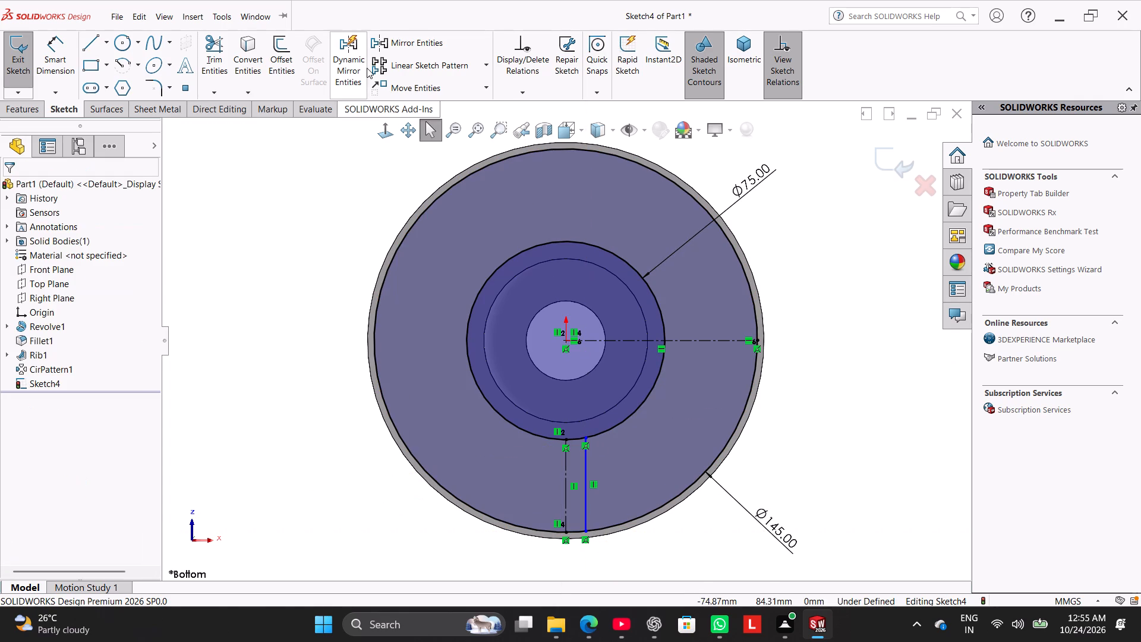
Mirror the new vertical line about the vertical construction line.
ctrl+click(585, 481)
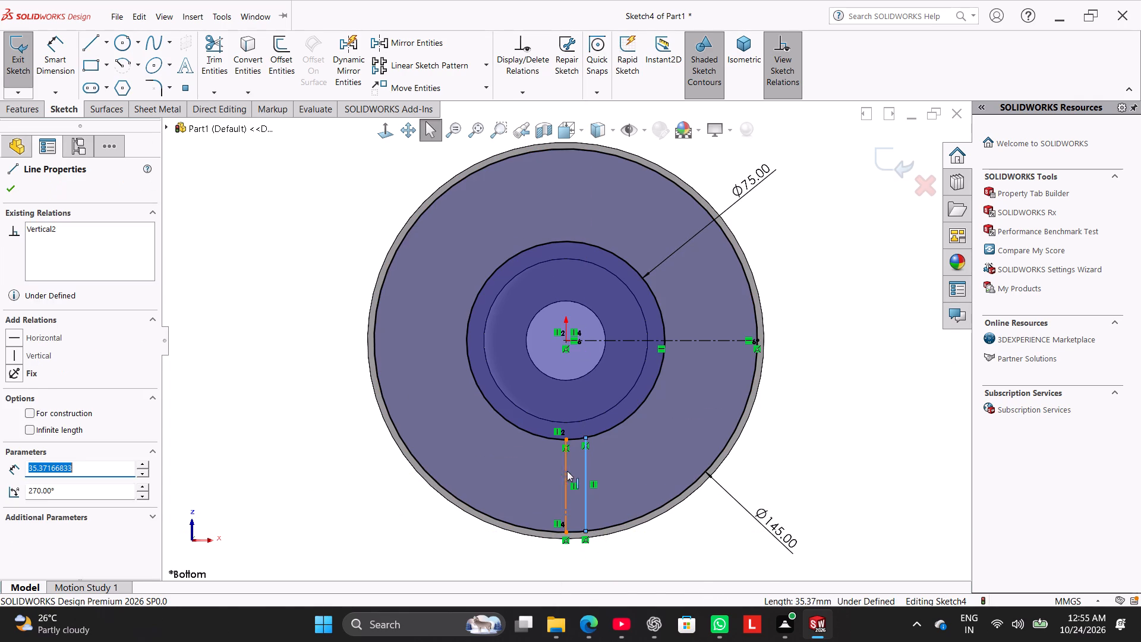
ctrl+click(565, 470)
ctrl+click(434, 51)
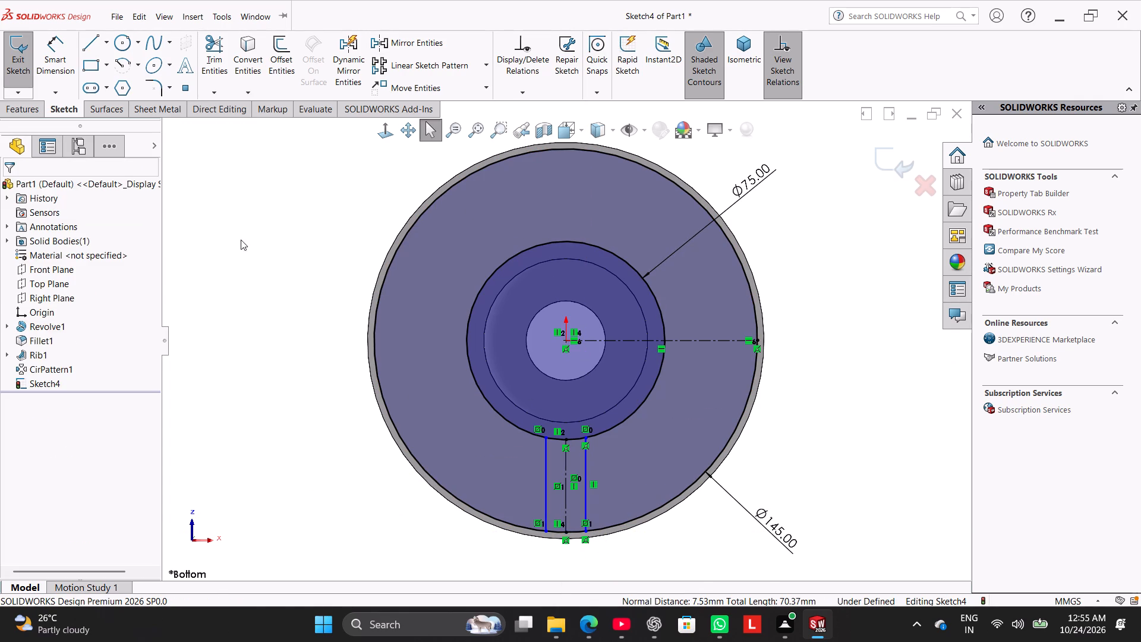
Dimension the spacing between the two mirrored vertical lines as 8 mm.
click(52, 58)
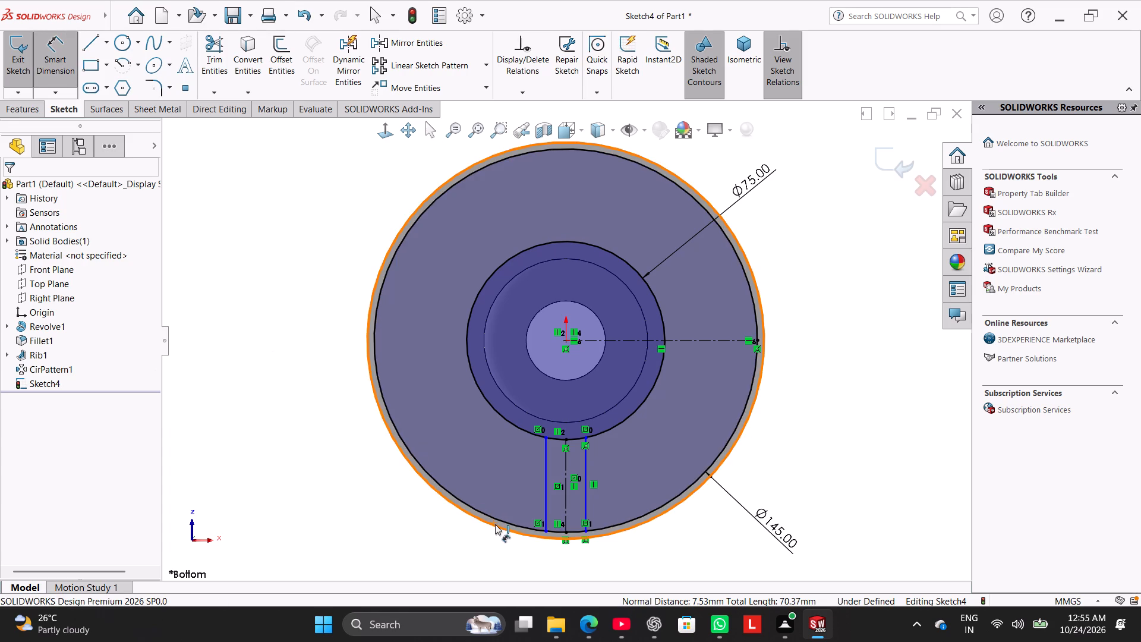
click(545, 511)
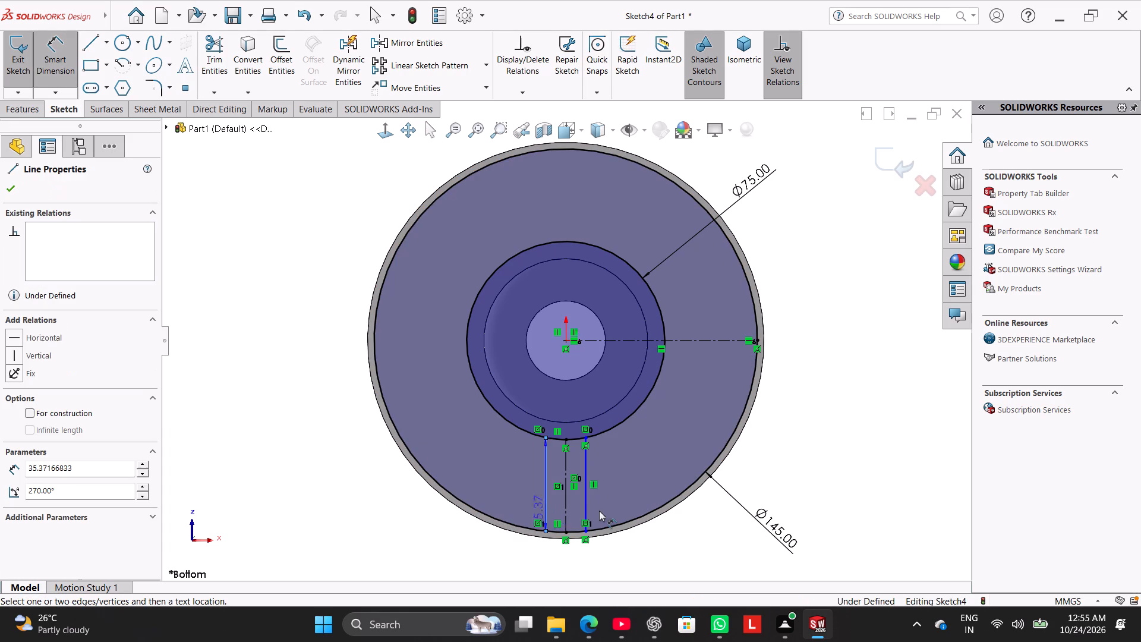
click(587, 503)
click(567, 562)
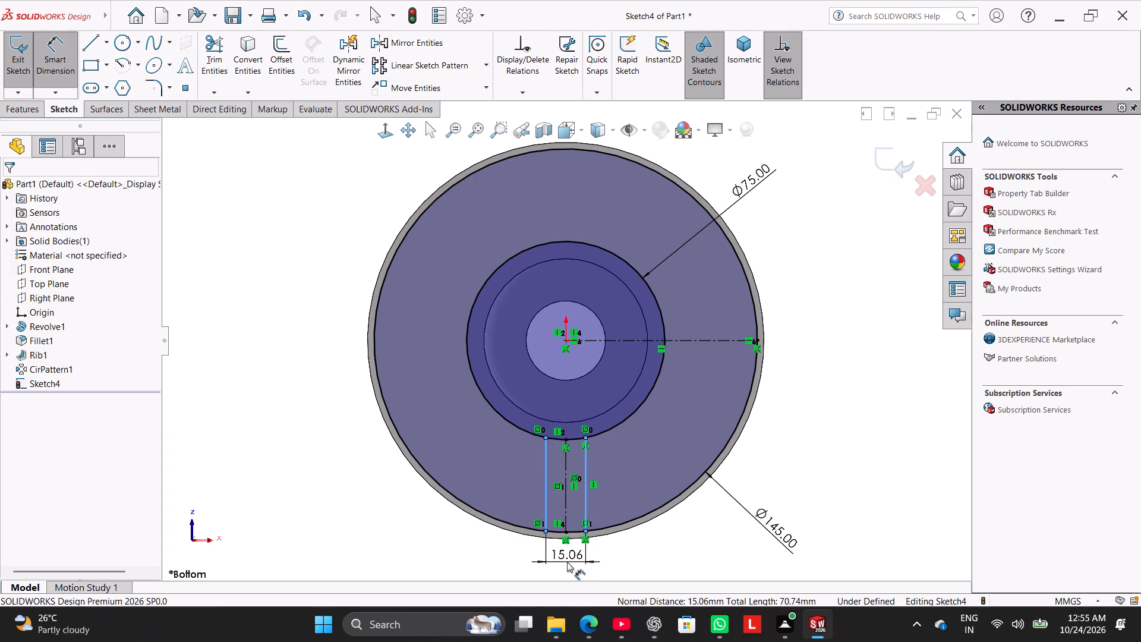
key(8)
key(Return)
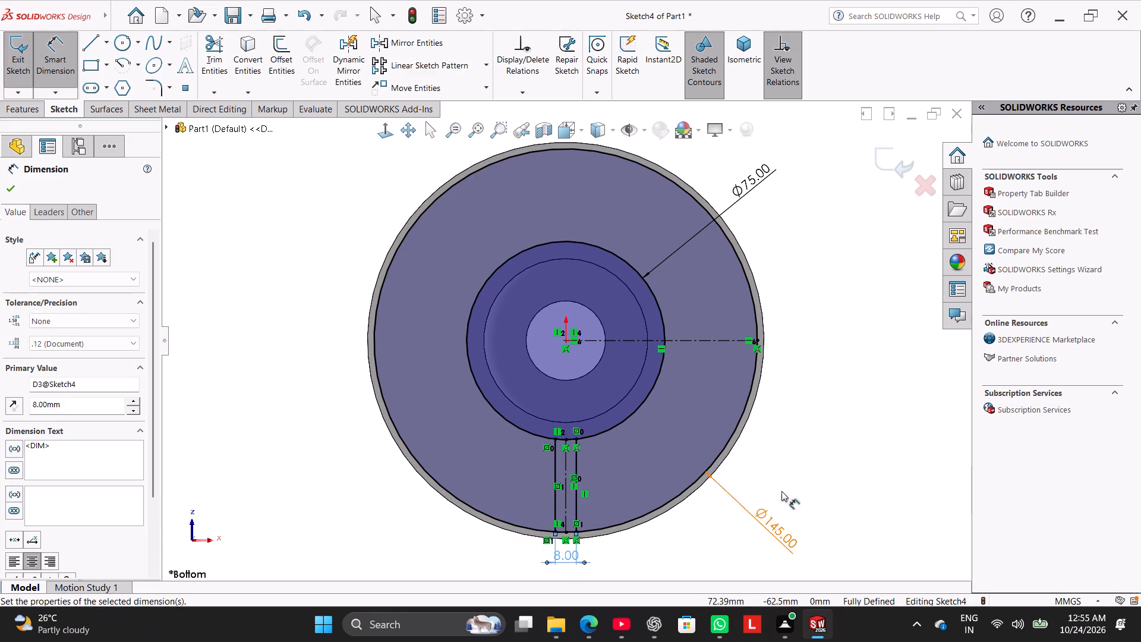
right_click(851, 433)
click(870, 468)
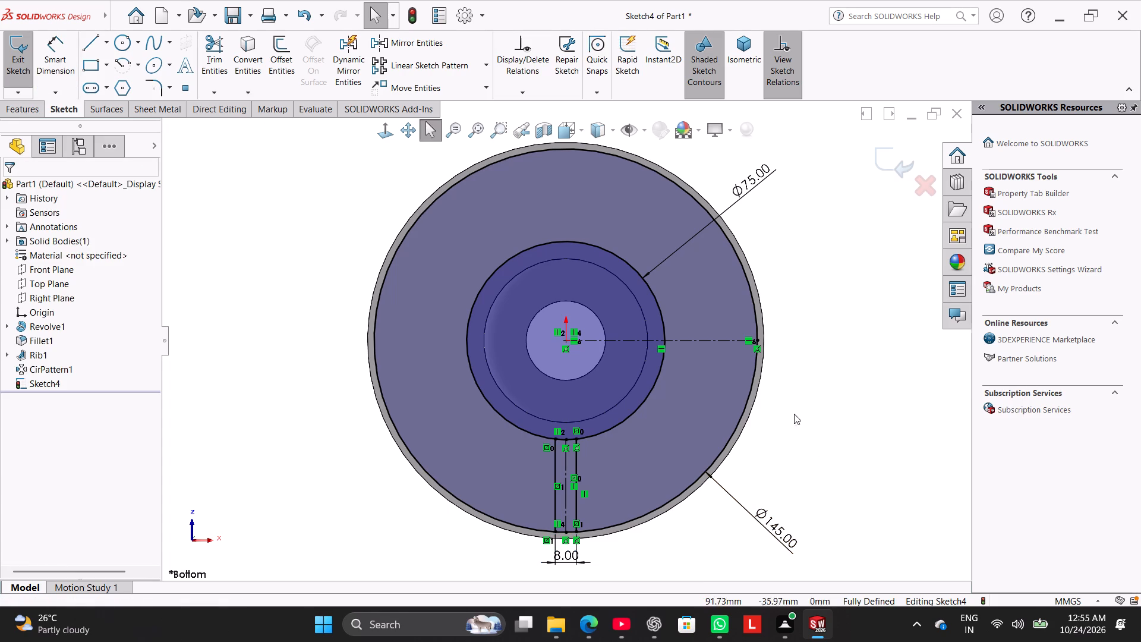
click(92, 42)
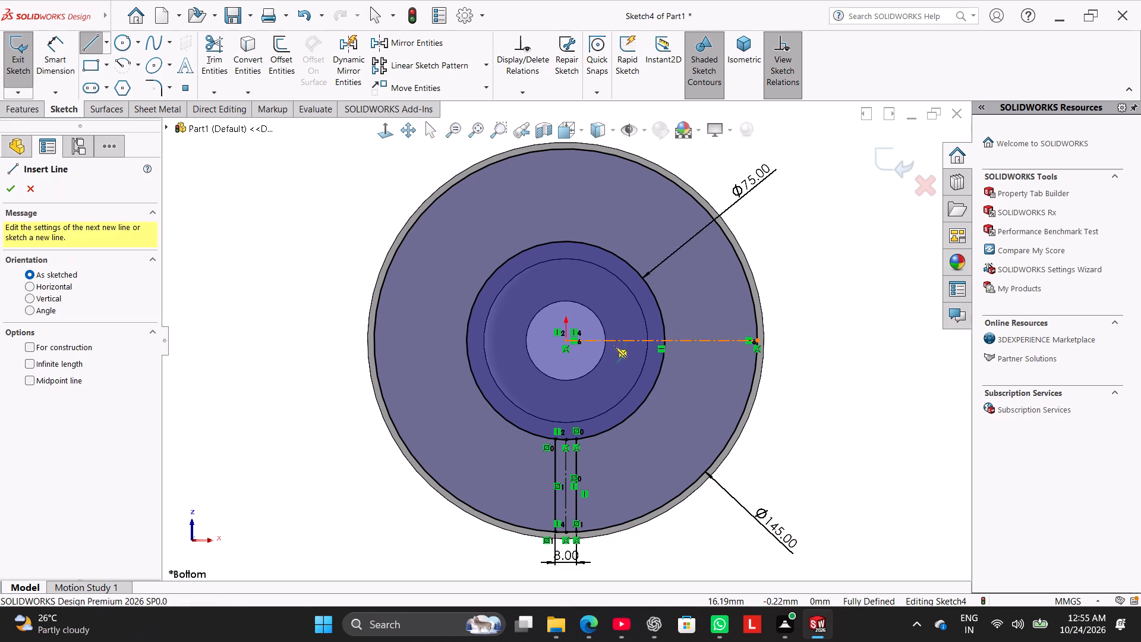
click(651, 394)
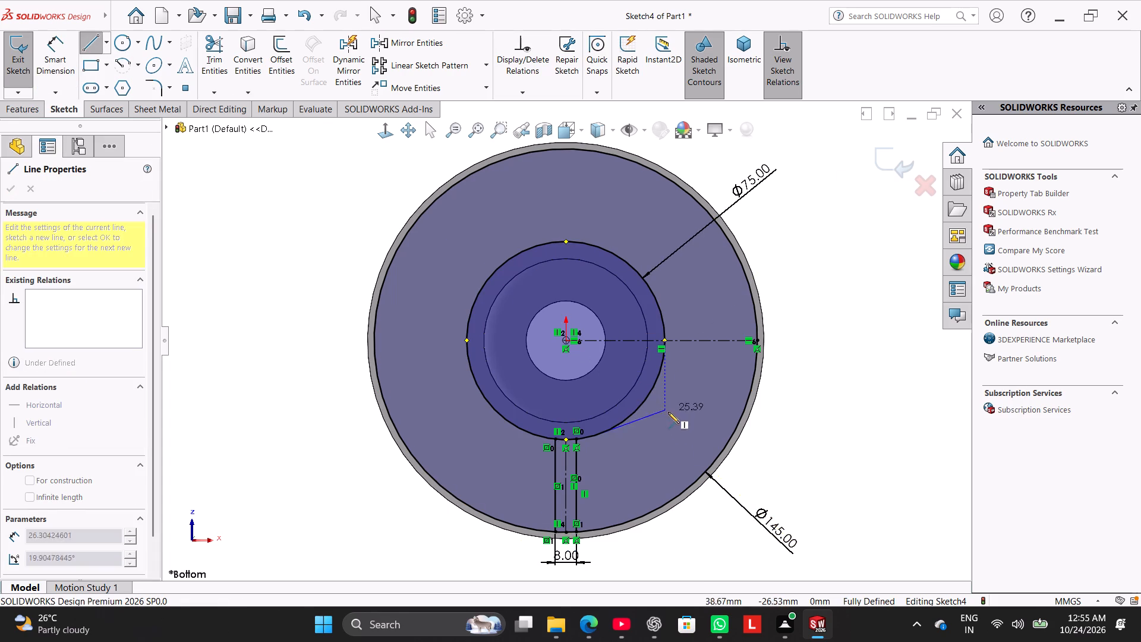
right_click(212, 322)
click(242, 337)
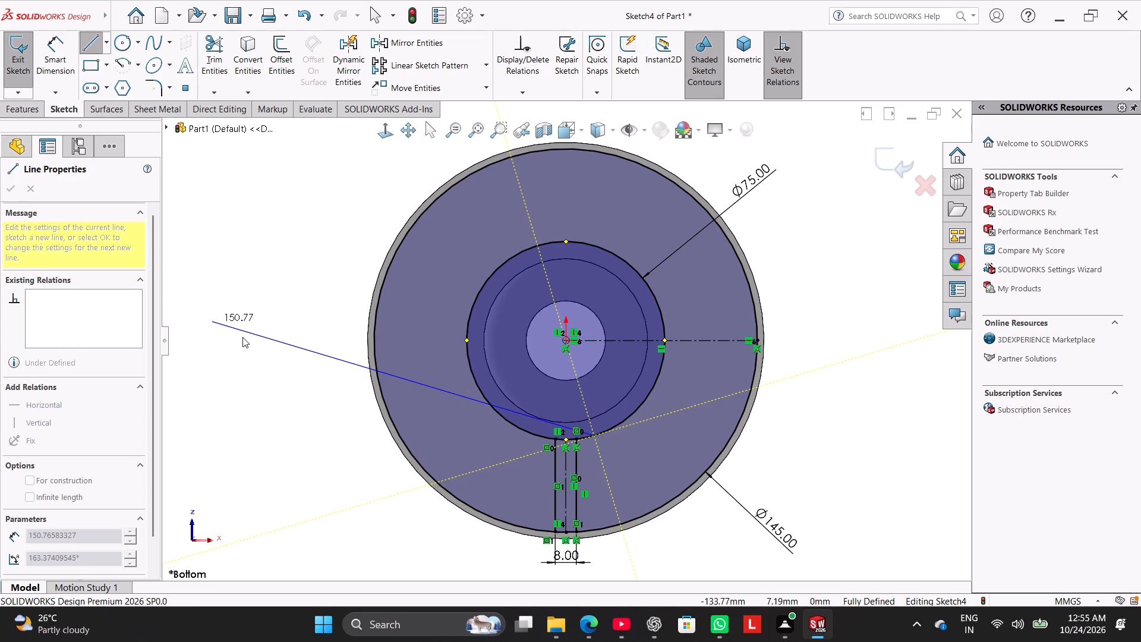
Sketch a slanted line about 27 mm long, in line with the origin, ending on the lower-right part of the 145 mm circle.
click(93, 40)
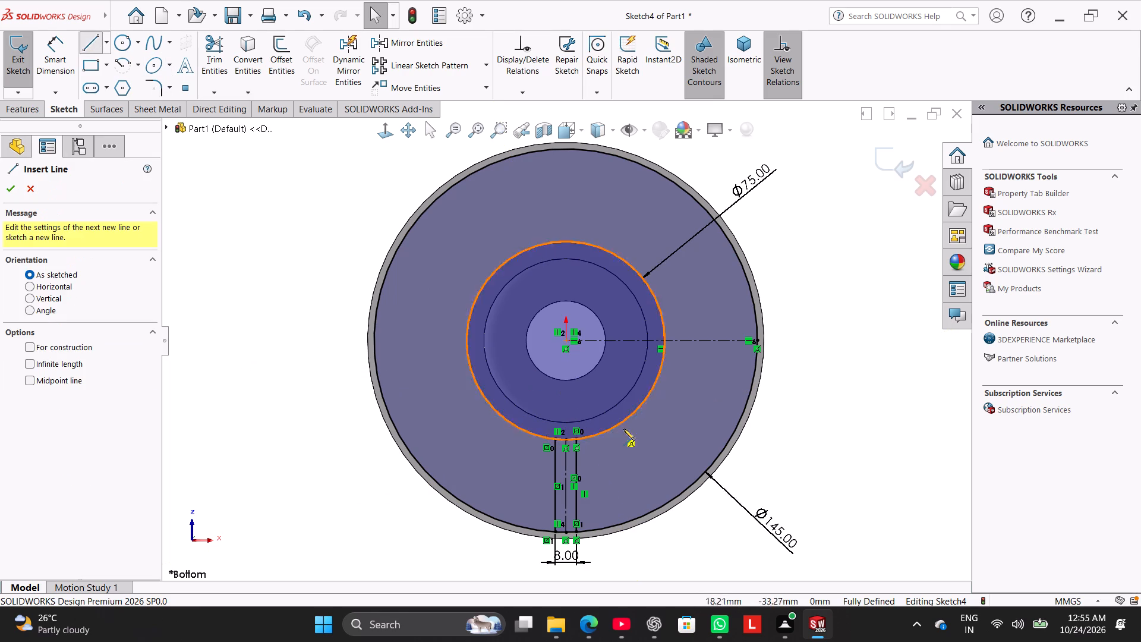
click(660, 409)
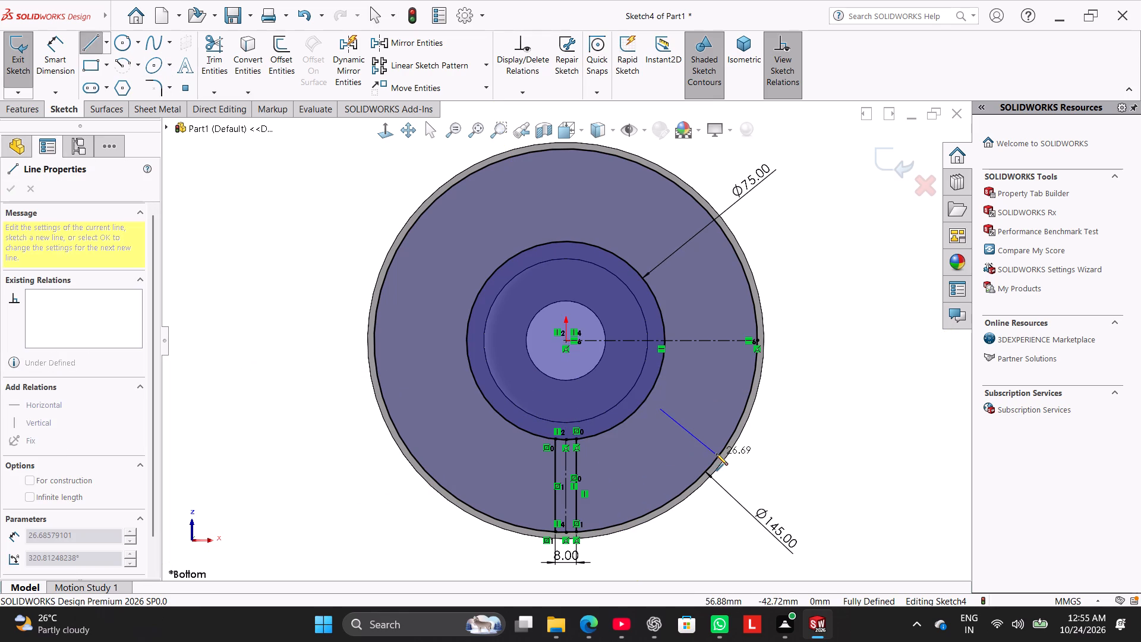
click(720, 452)
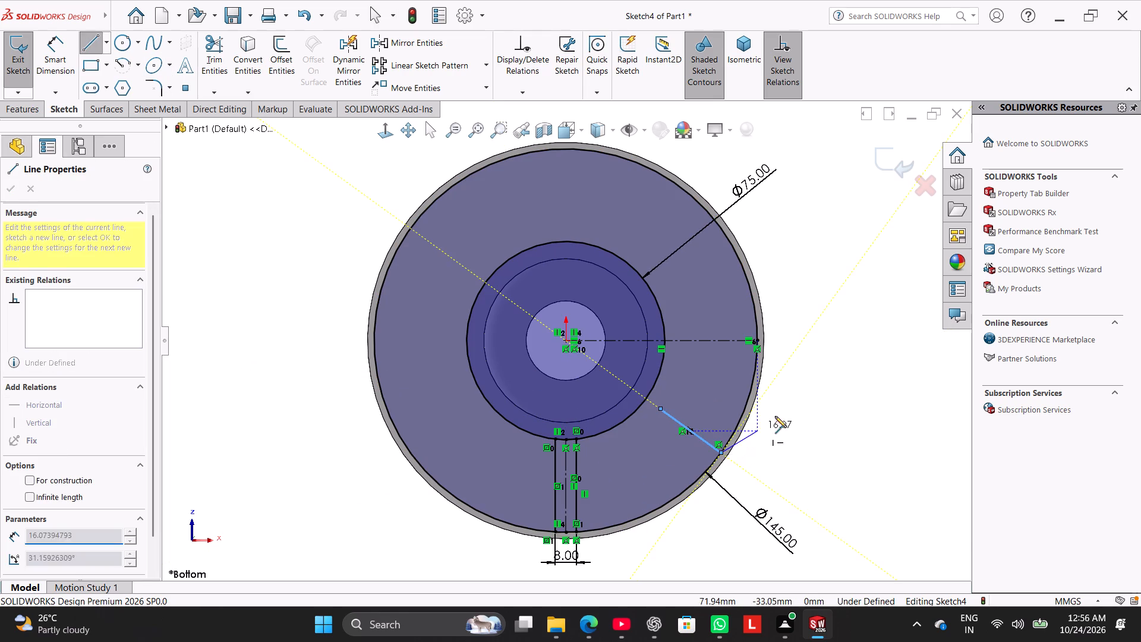
right_click(814, 382)
click(836, 386)
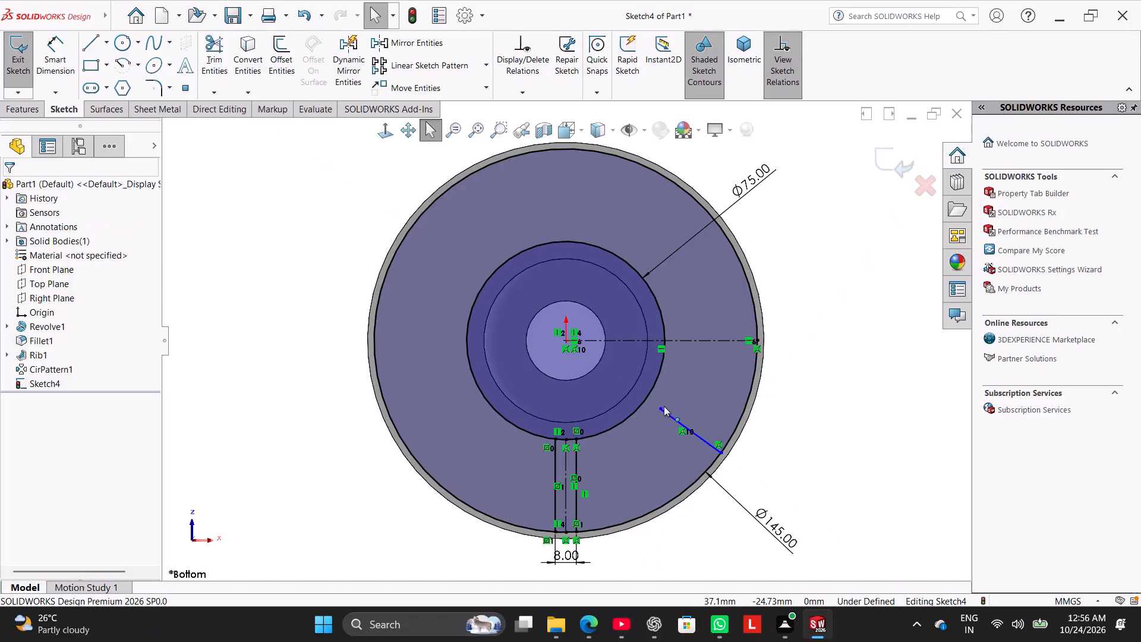
Move the slanted line's inner endpoint onto the 75 mm circle.
drag(662, 405, 651, 389)
click(828, 427)
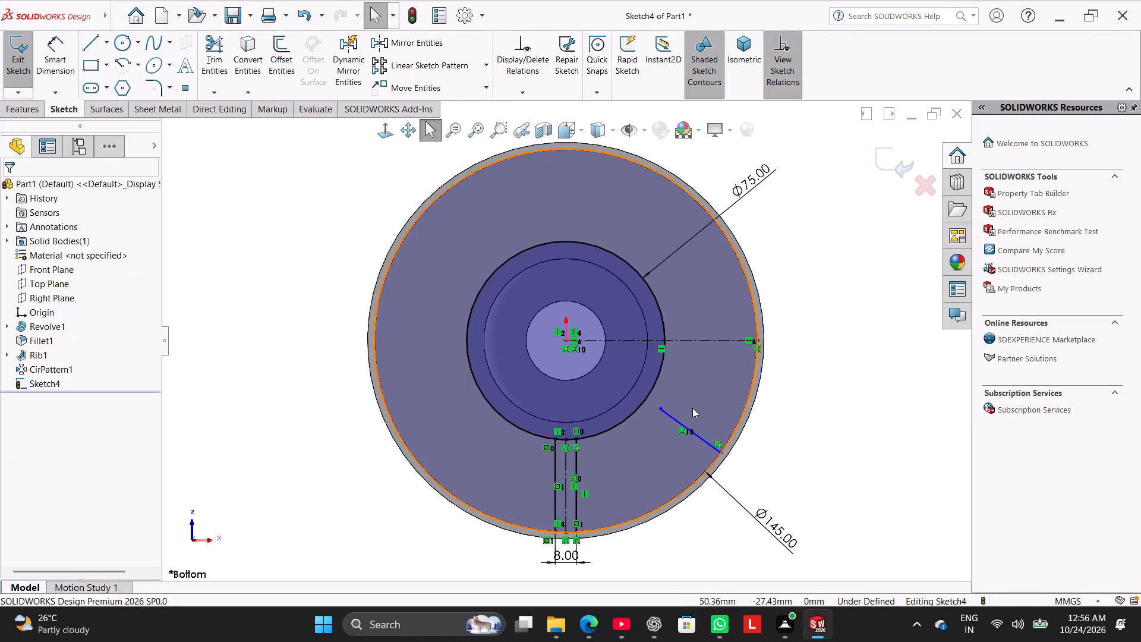
drag(658, 408, 650, 398)
click(825, 424)
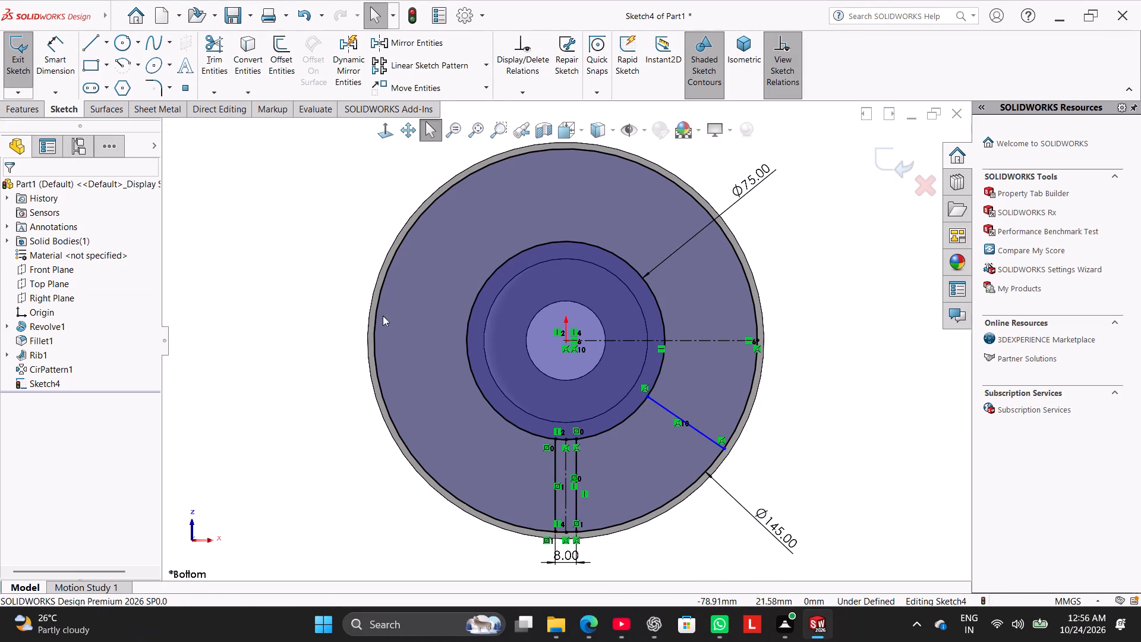
Mirror the slanted line about the horizontal construction line.
ctrl+click(705, 437)
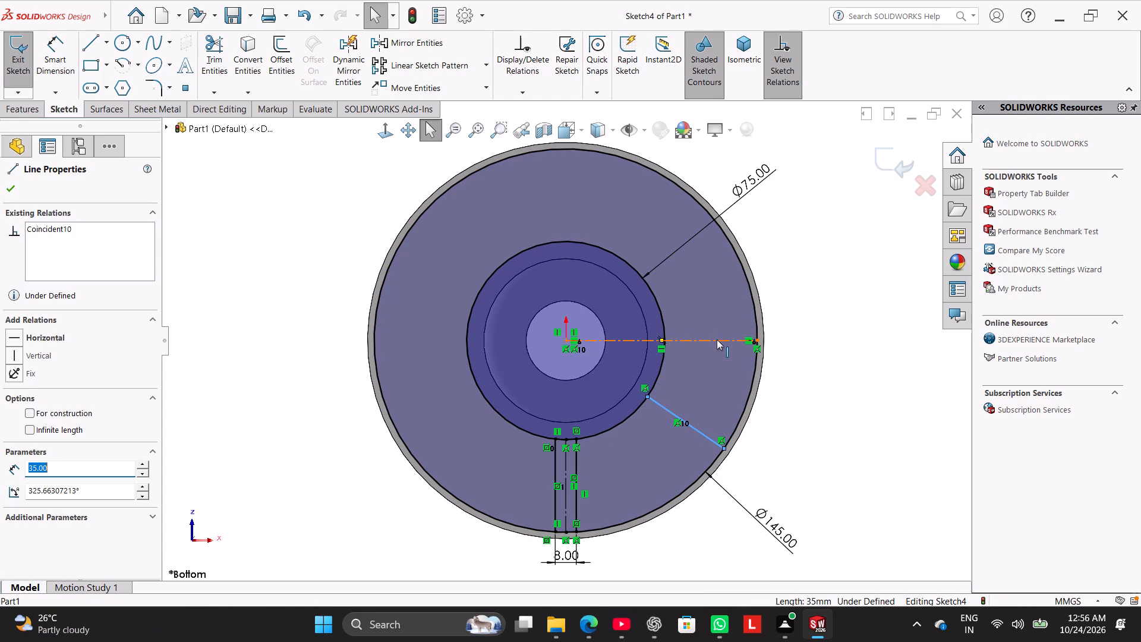
ctrl+click(717, 342)
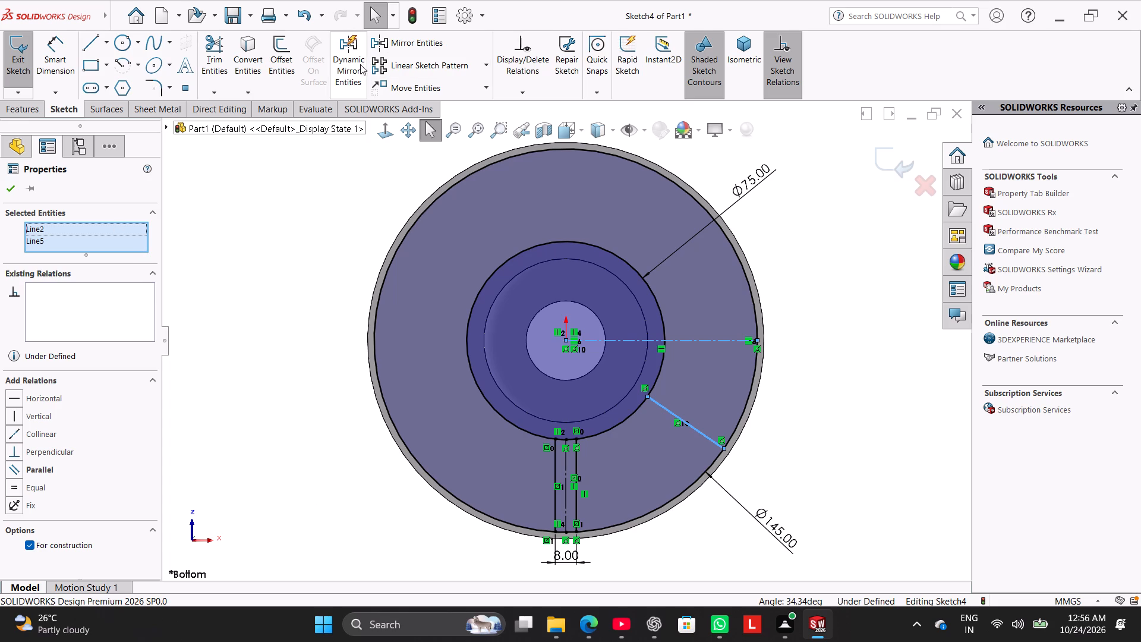
click(415, 46)
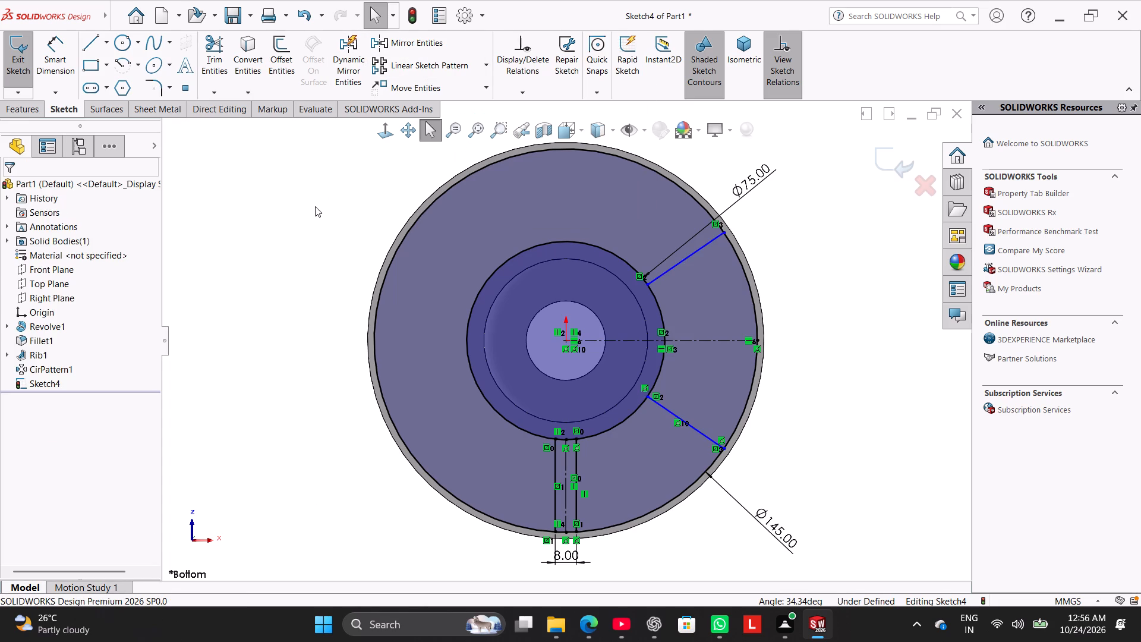
click(314, 206)
Mirror the two vertical lines spaced 8 mm apart about the horizontal construction line.
ctrl+click(575, 457)
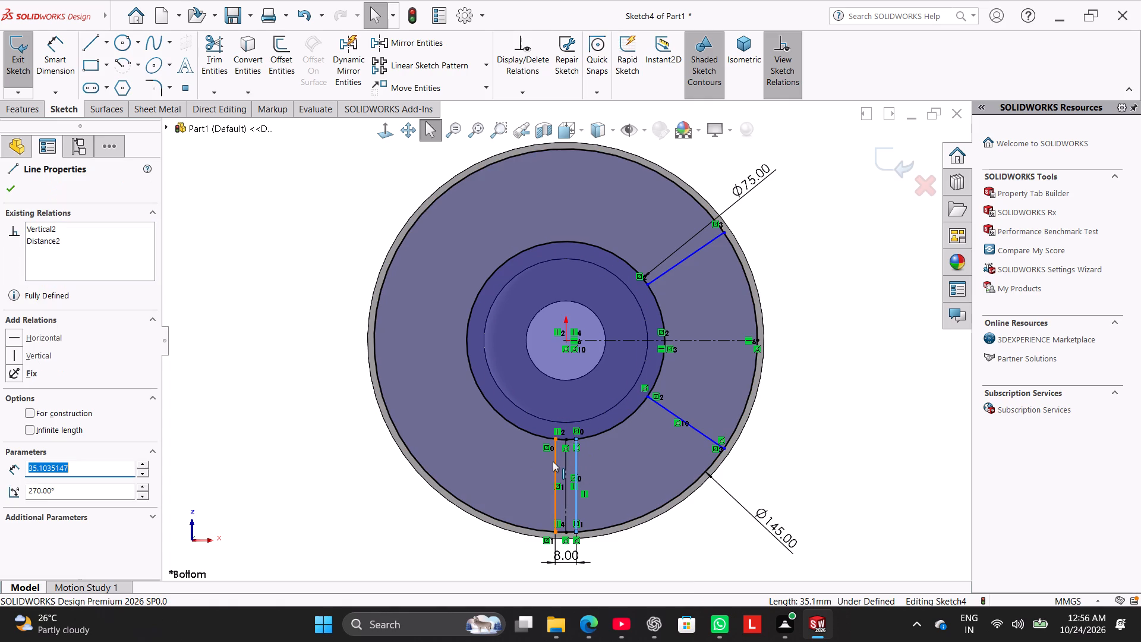
ctrl+click(553, 461)
ctrl+click(623, 341)
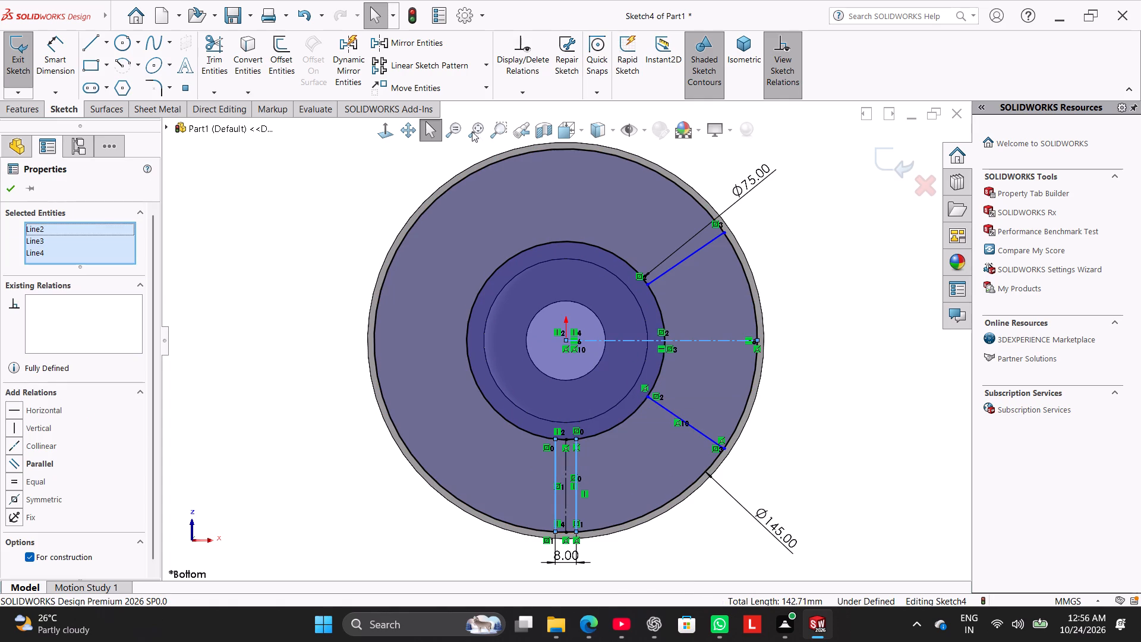
click(438, 48)
click(305, 229)
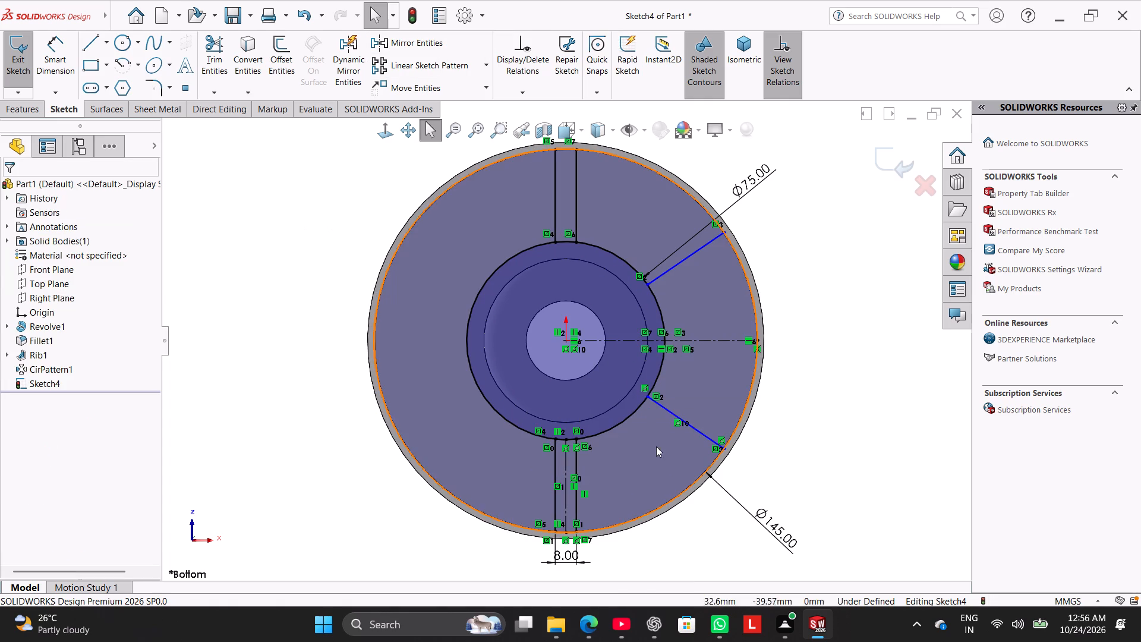
Mirror both slanted lines about the vertical construction line.
ctrl+click(673, 413)
ctrl+click(691, 255)
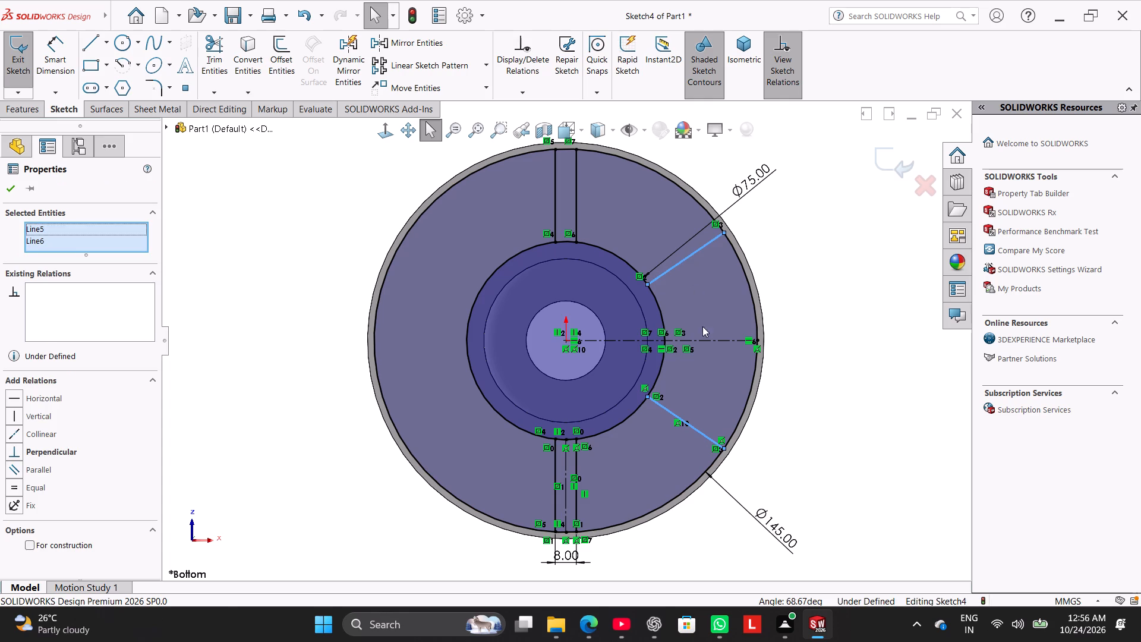
ctrl+click(563, 468)
click(432, 44)
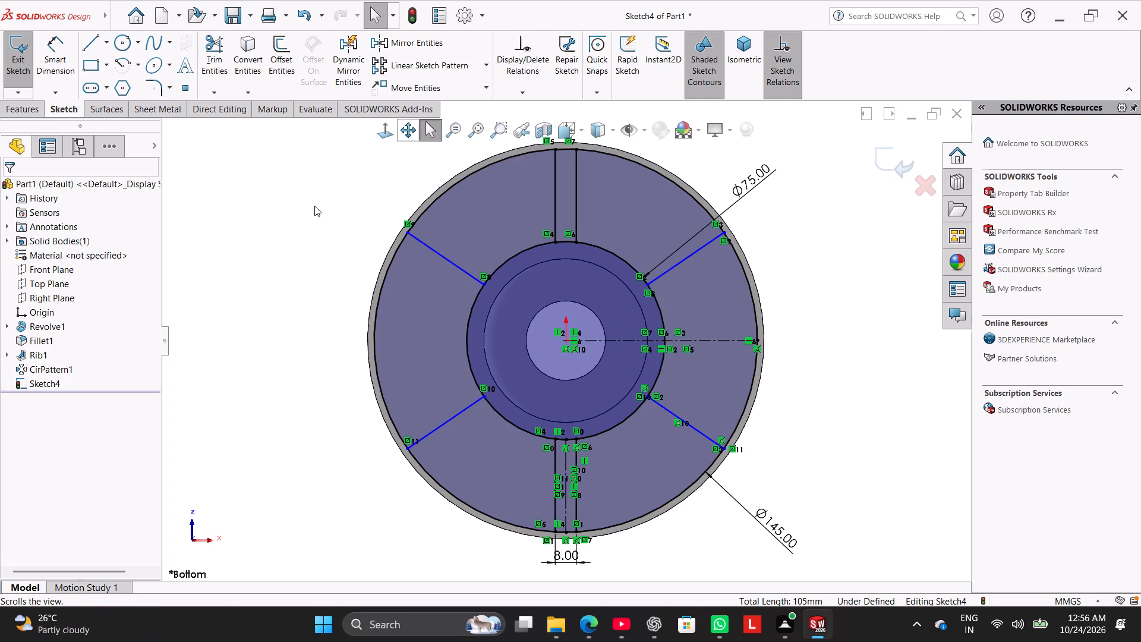
click(288, 185)
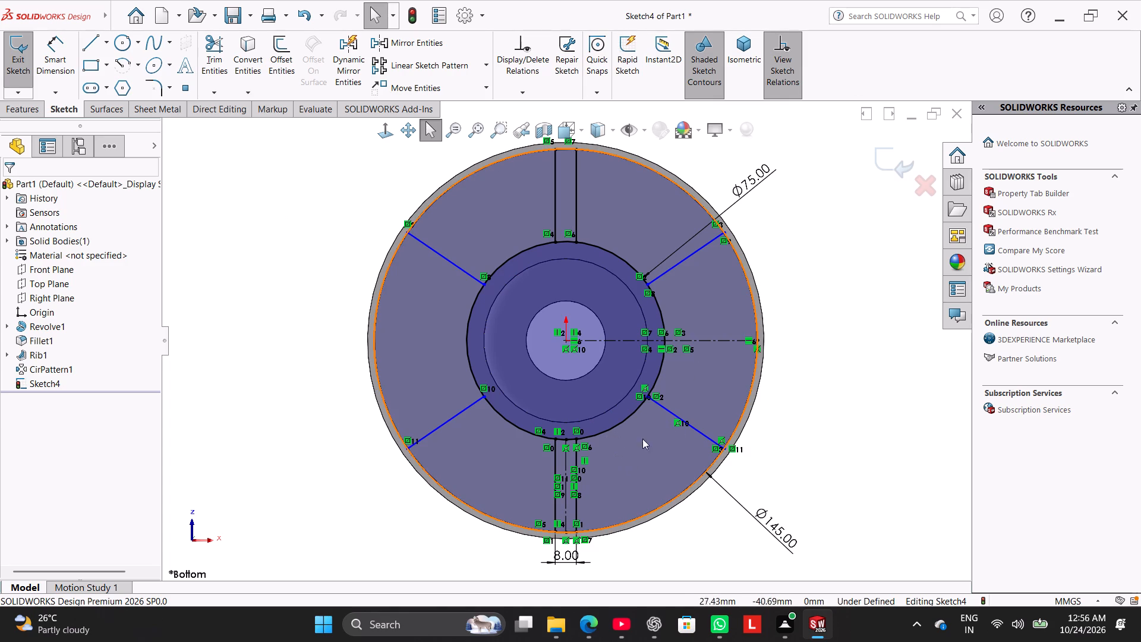
Convert the four slanted lines between the 75 mm and 145 mm circles into construction lines.
right_click(671, 412)
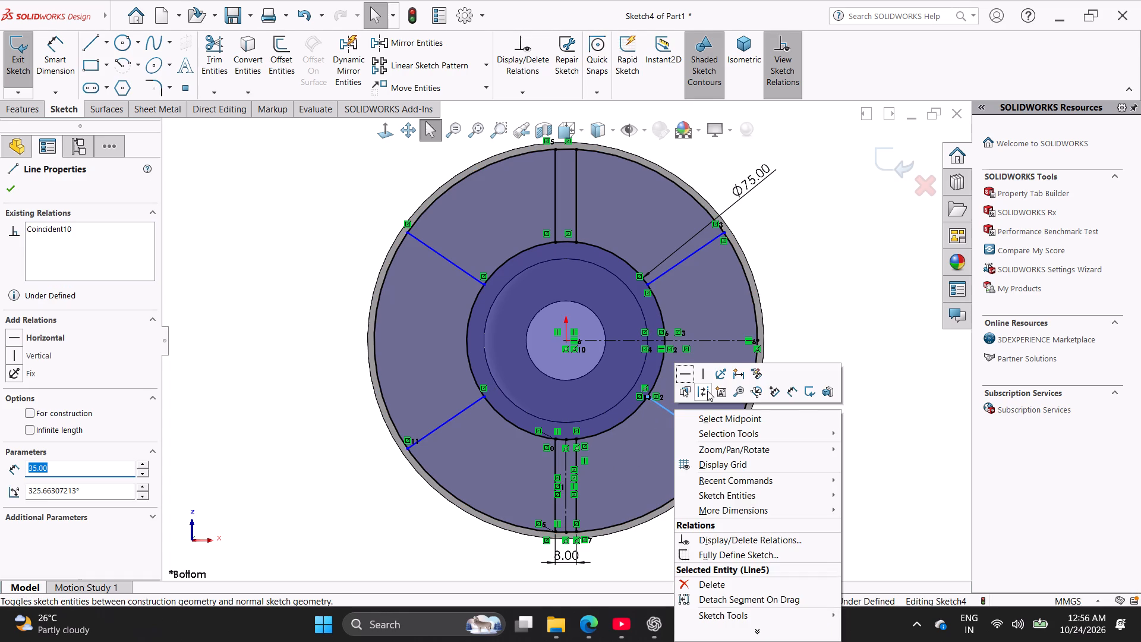
click(706, 390)
right_click(692, 253)
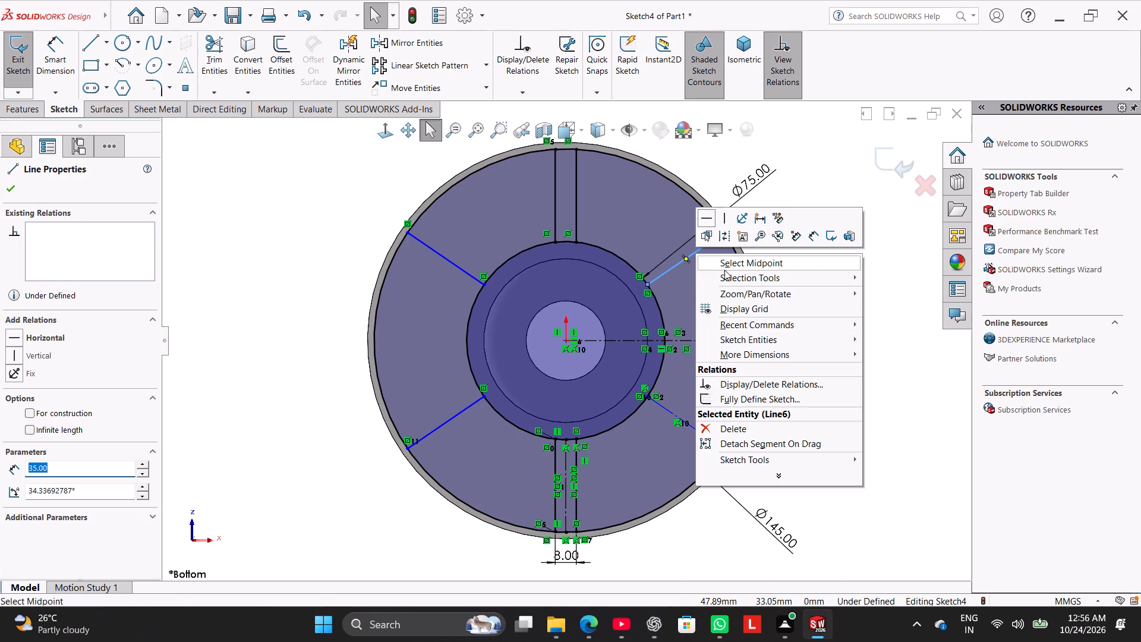
click(727, 236)
right_click(455, 266)
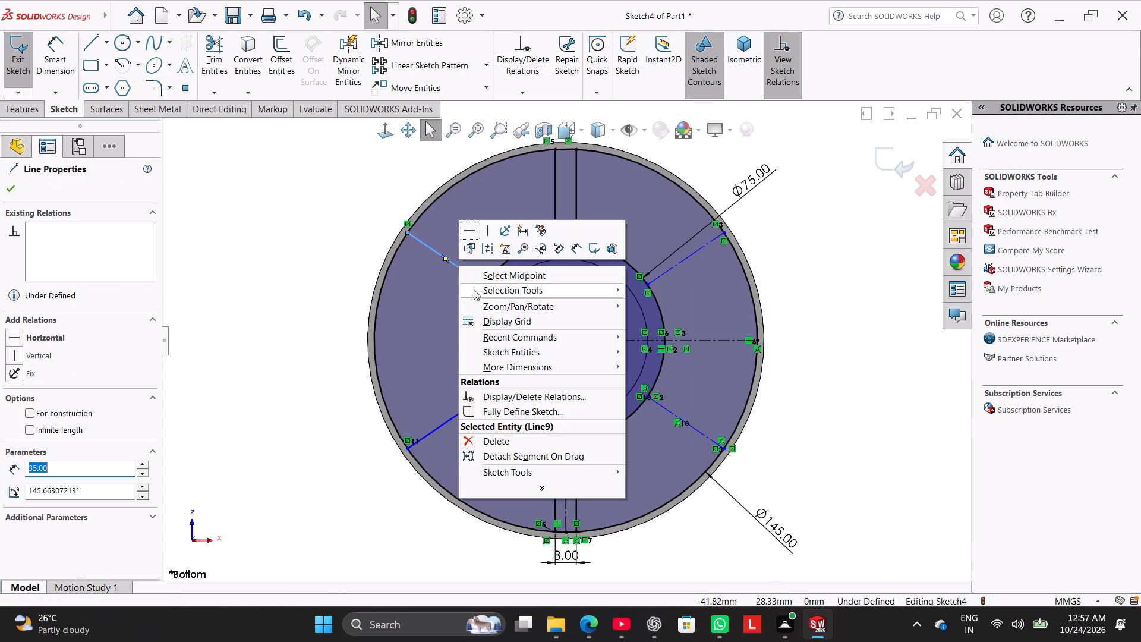
click(487, 246)
right_click(447, 419)
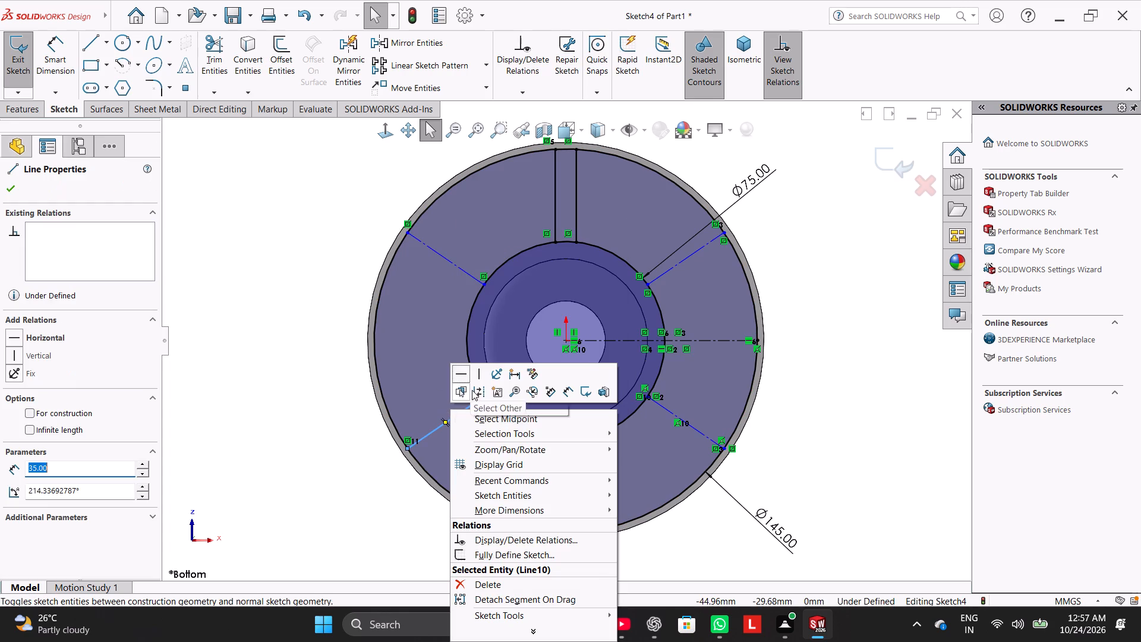
click(474, 389)
click(311, 360)
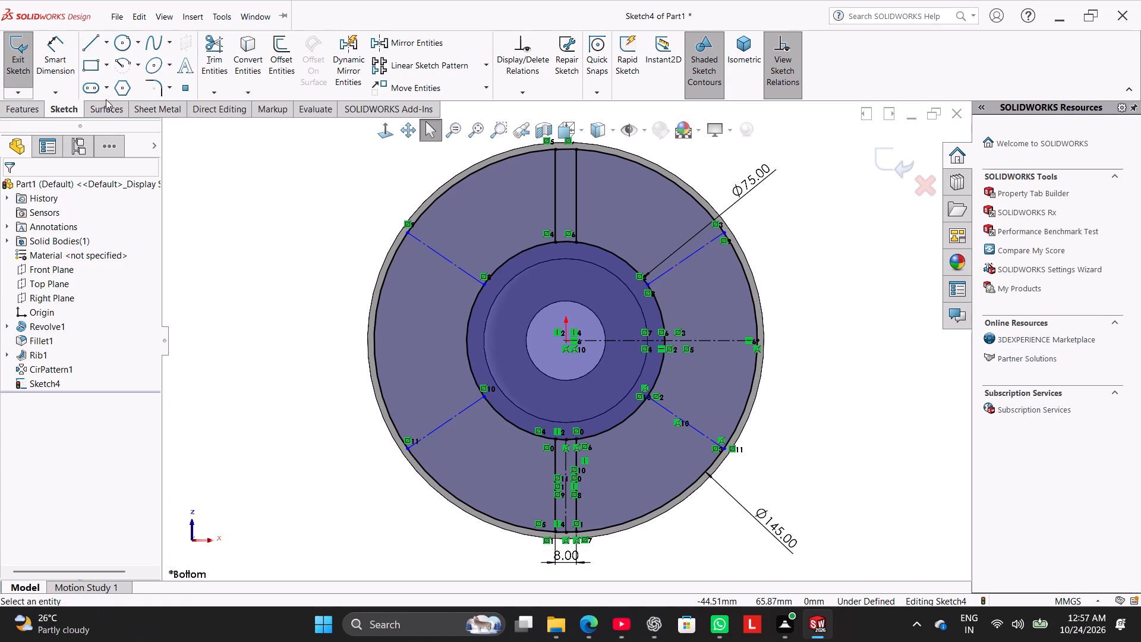
Sketch a slanted line about 26 mm long just above the upper-right slanted construction line.
click(90, 43)
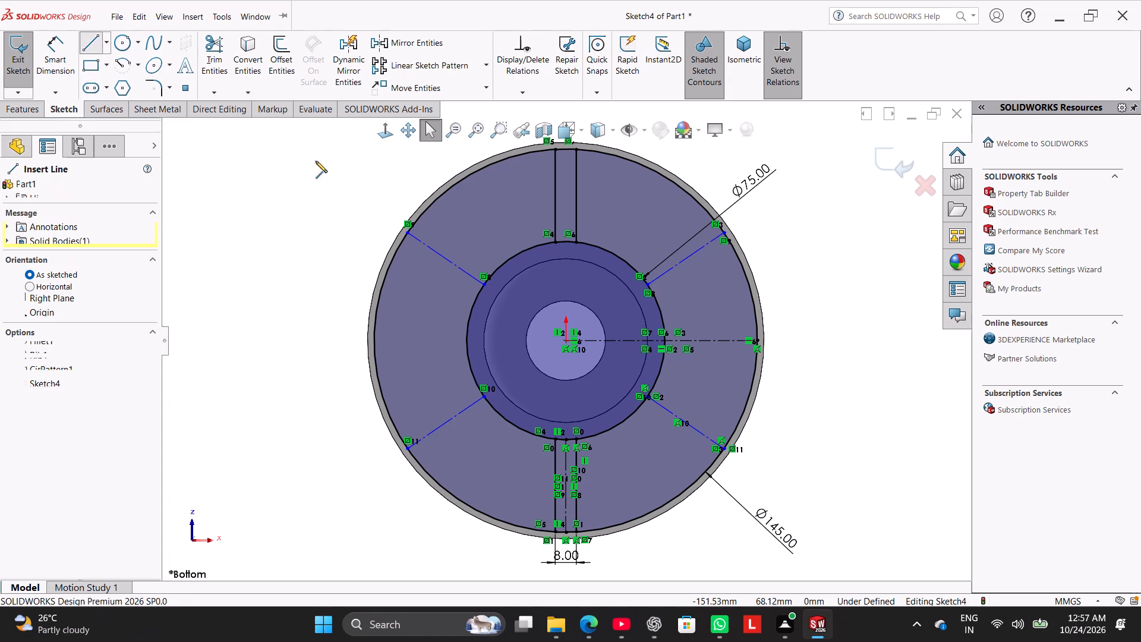
click(696, 210)
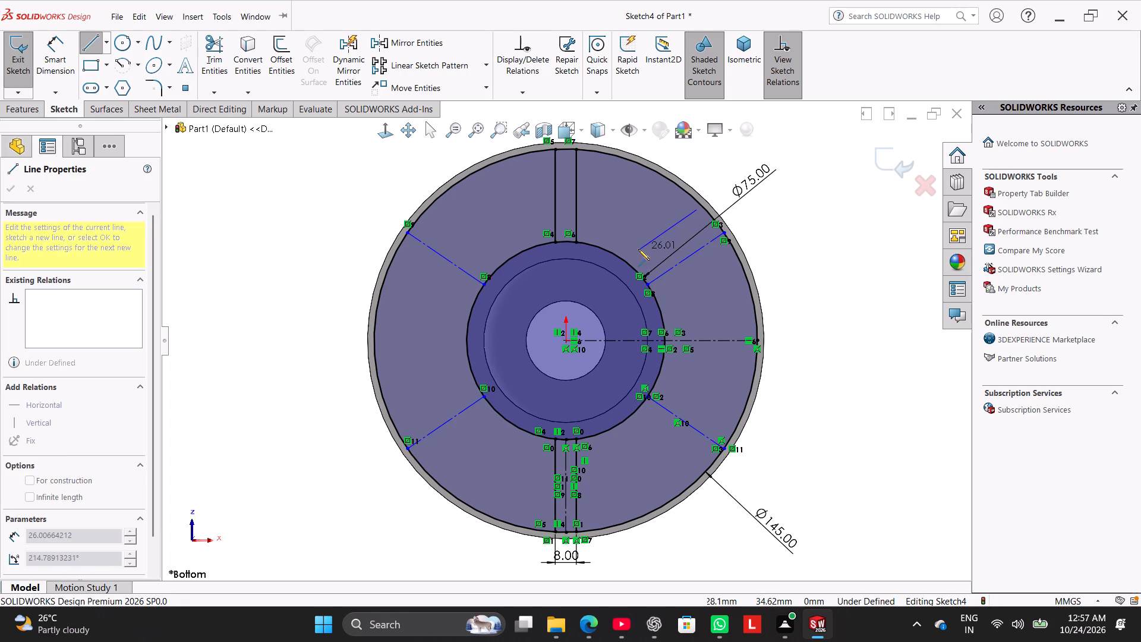
click(638, 250)
right_click(257, 257)
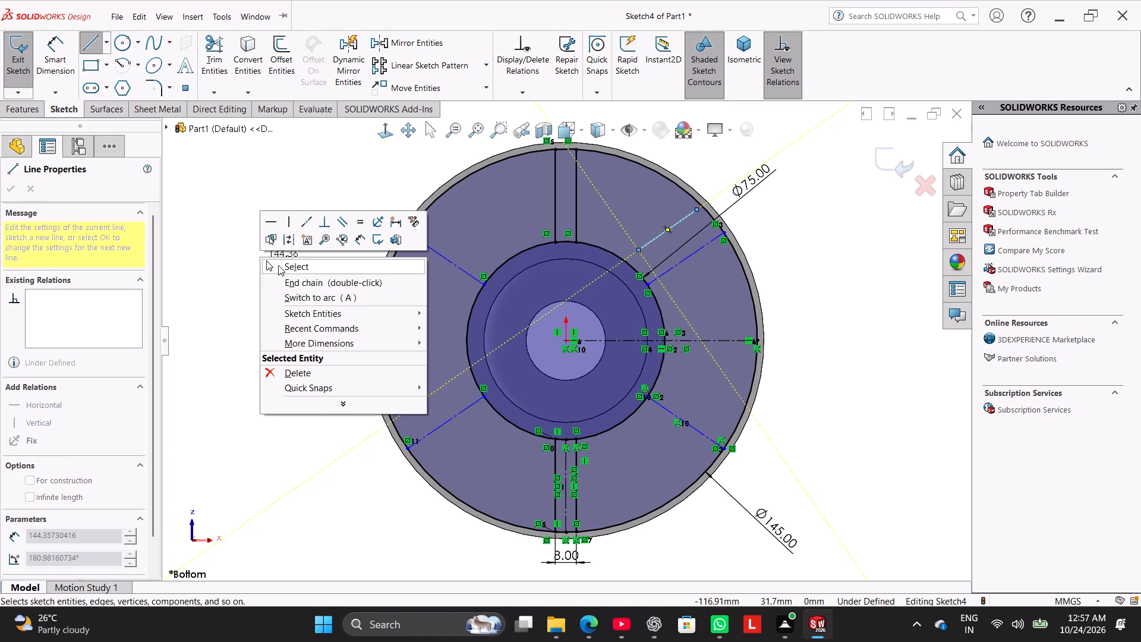
click(279, 265)
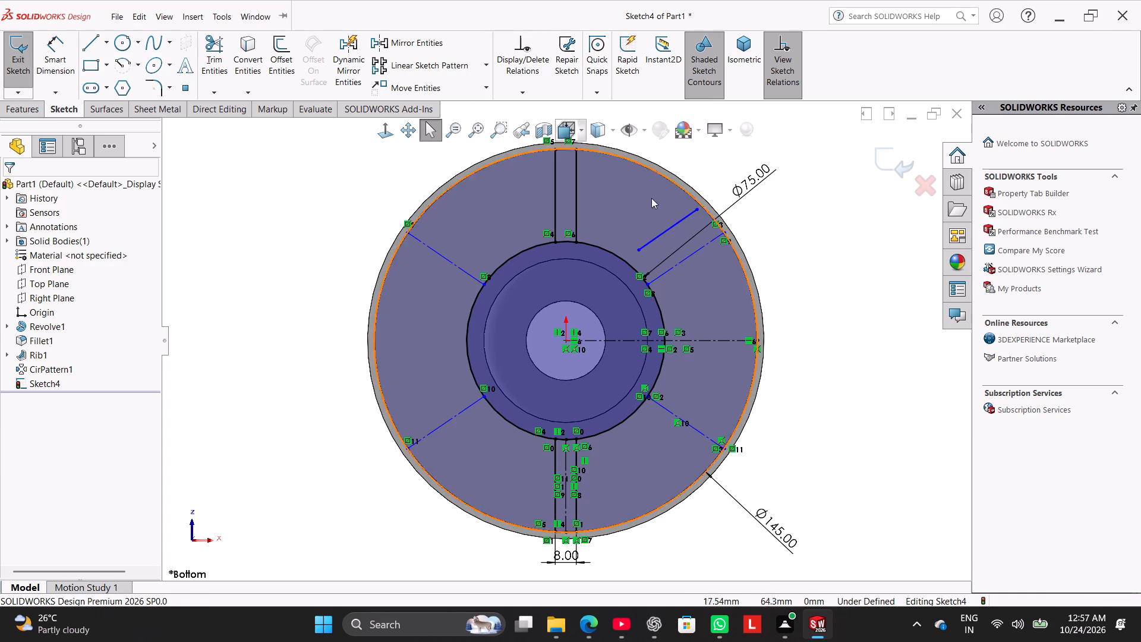
Move the new line's outer endpoint onto the 145 mm circle and its inner endpoint onto the 75 mm circle.
click(698, 208)
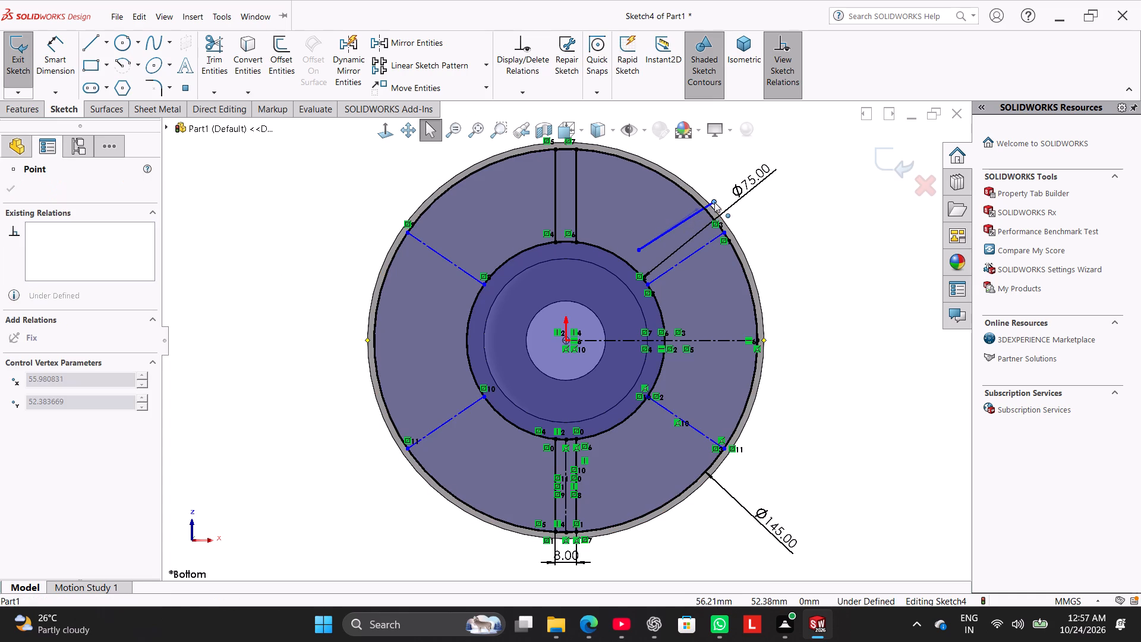
click(699, 160)
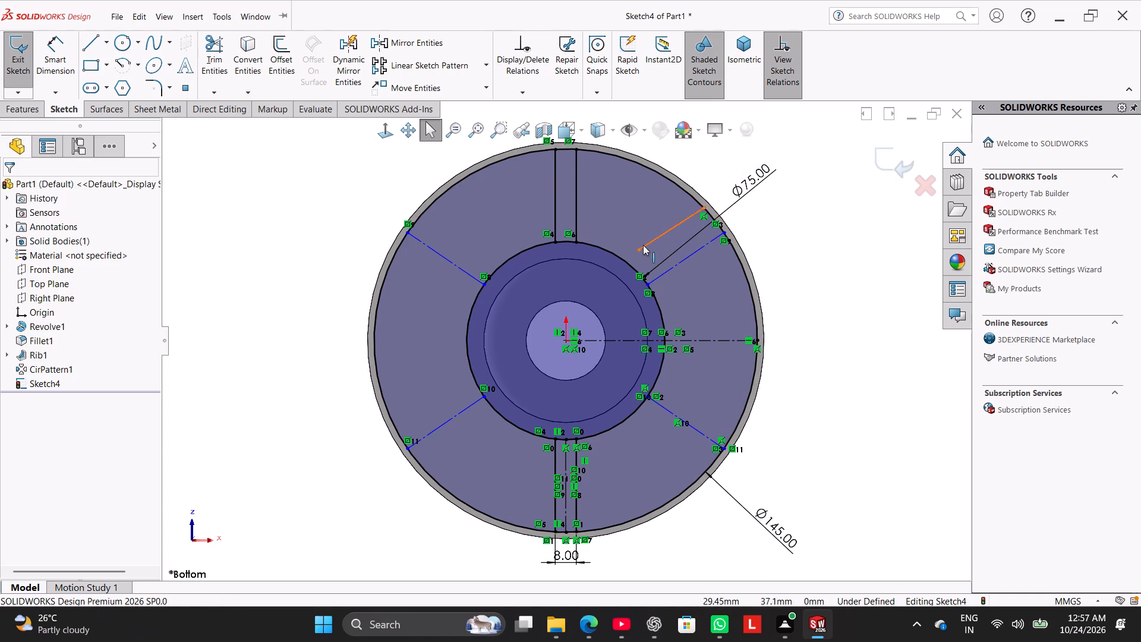
drag(639, 248, 633, 266)
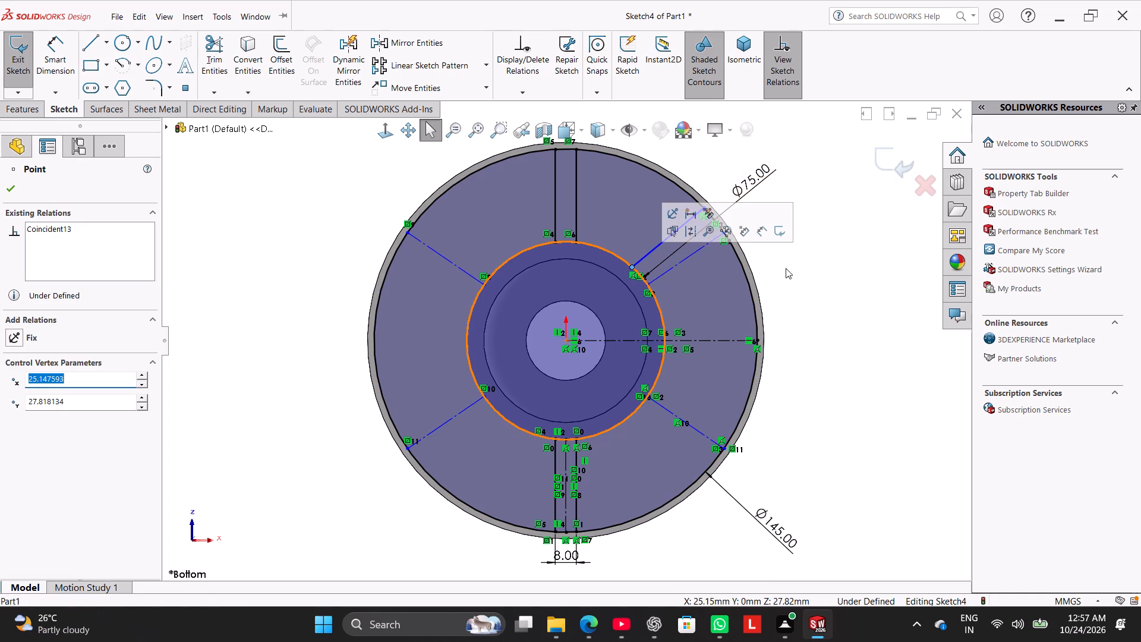
click(796, 269)
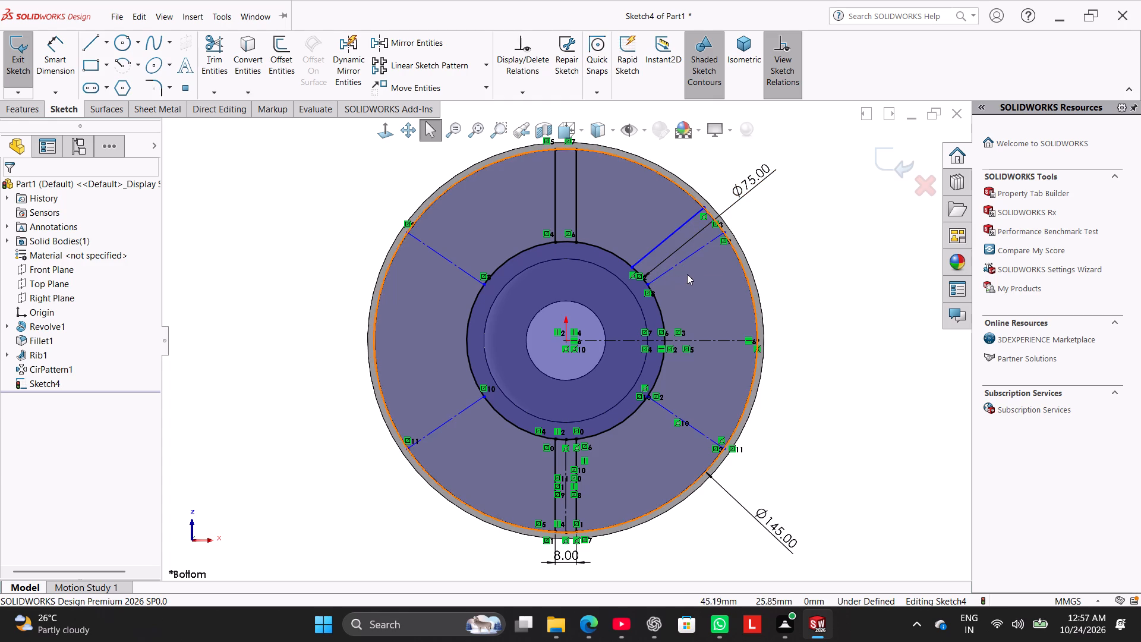
Make the new line parallel to the upper-right slanted construction line.
shift+click(682, 263)
shift+click(668, 236)
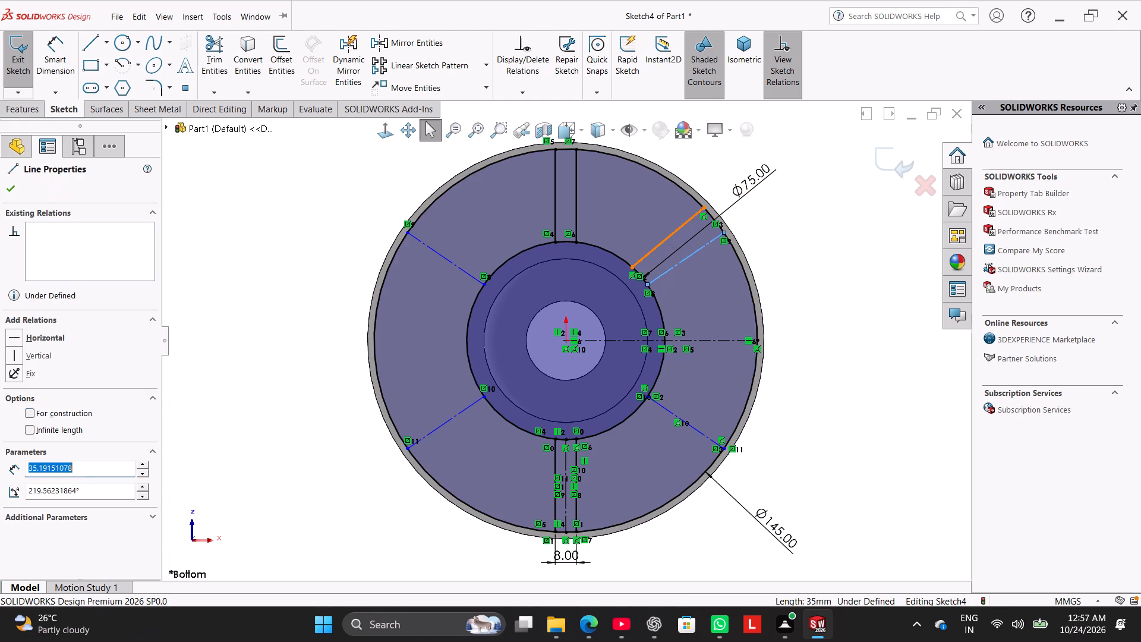
click(37, 468)
click(205, 390)
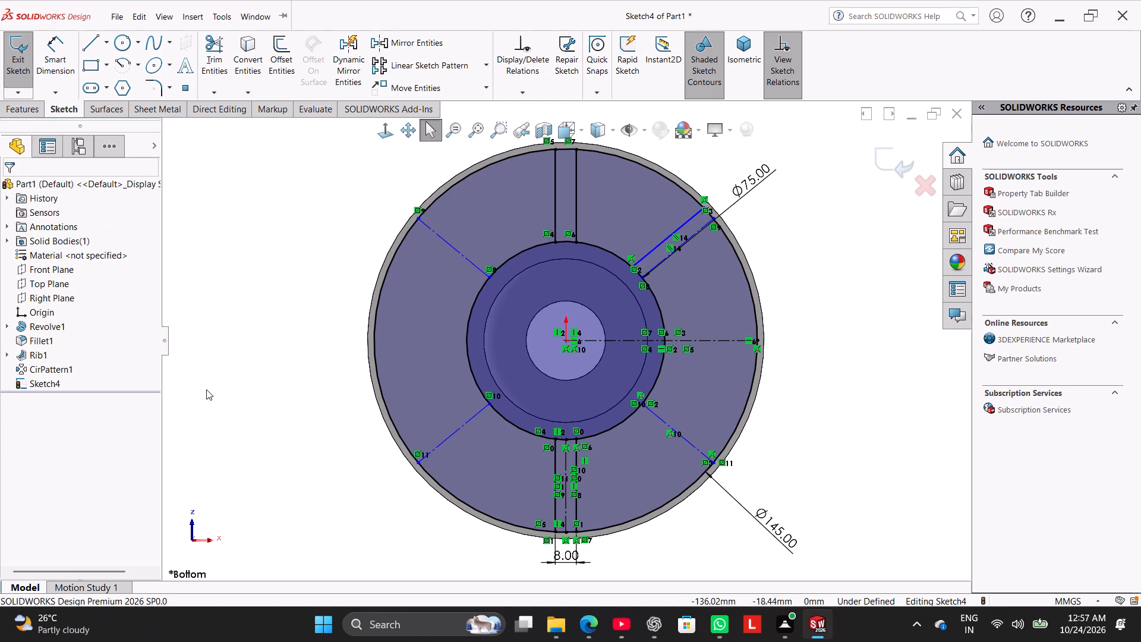
click(816, 282)
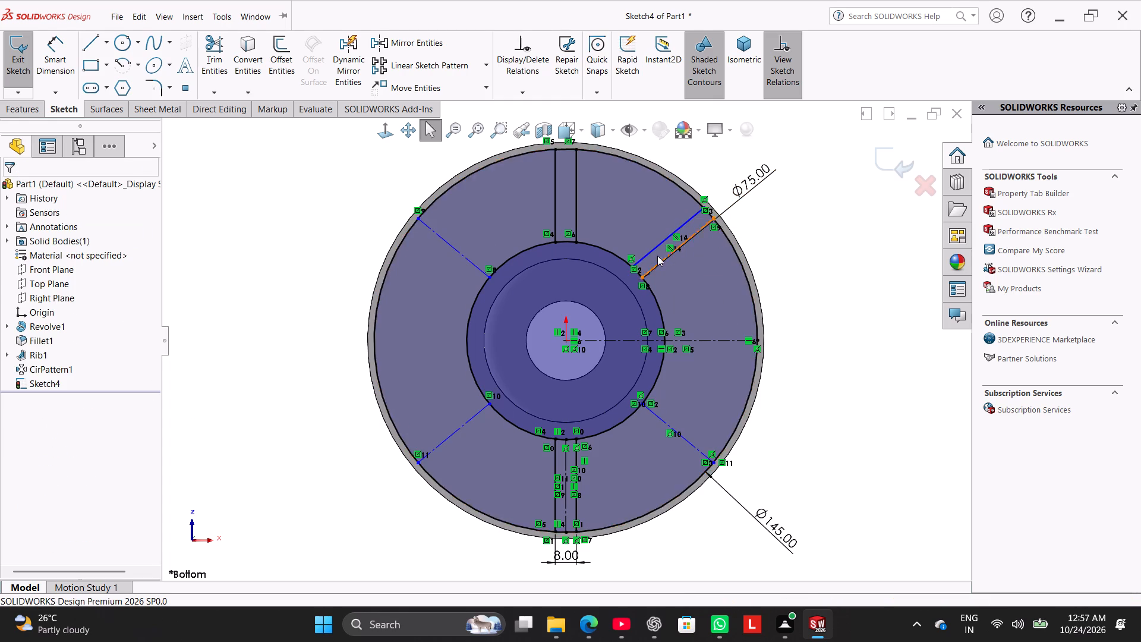
Mirror the new line about the upper-right slanted construction line.
shift+click(654, 248)
shift+click(662, 259)
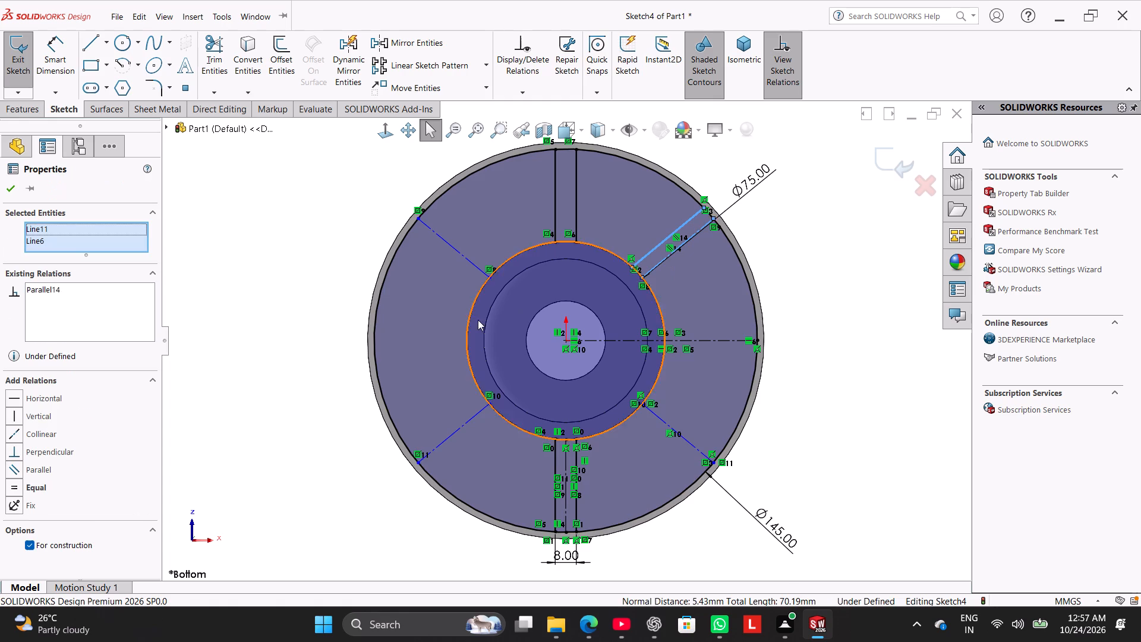
click(443, 46)
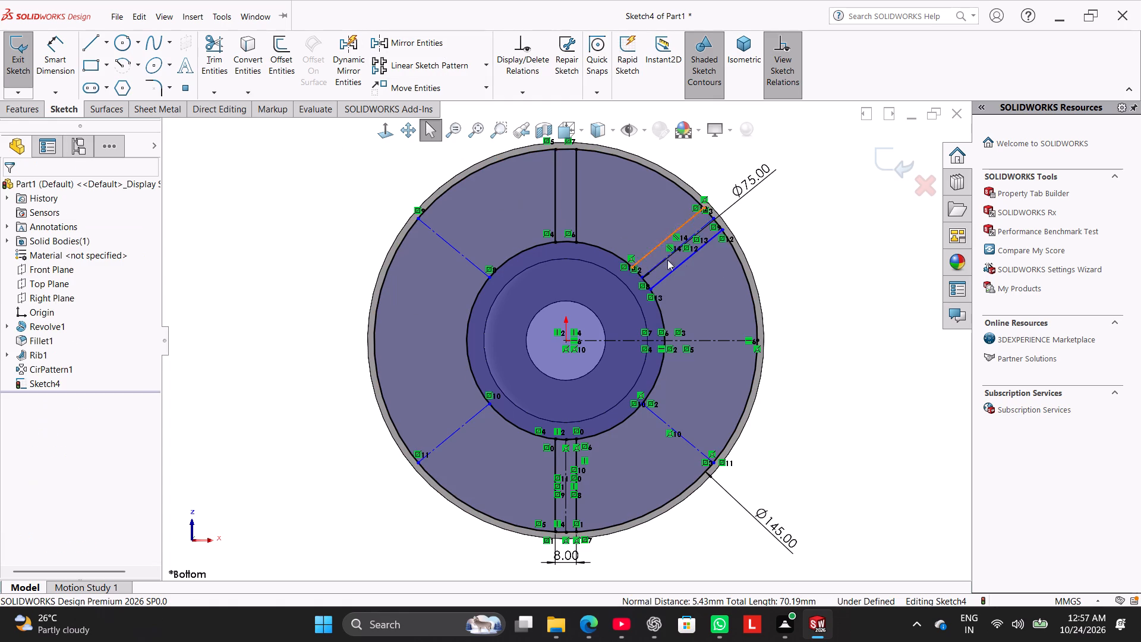
click(770, 270)
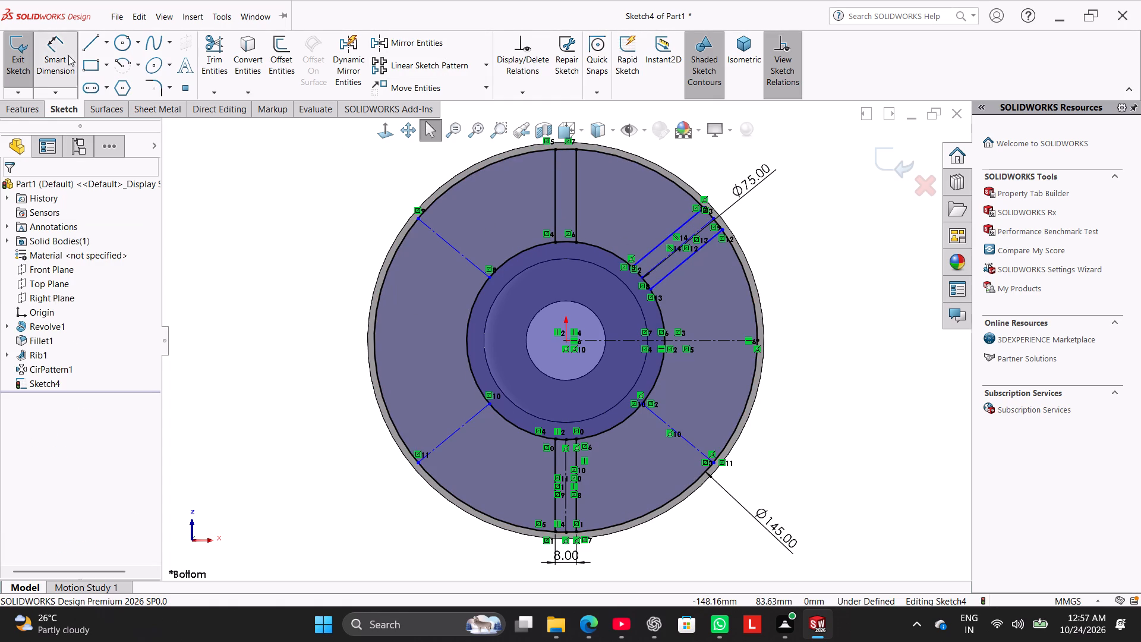
Dimension the spacing between the two parallel slanted lines as 8 mm.
click(68, 55)
click(691, 256)
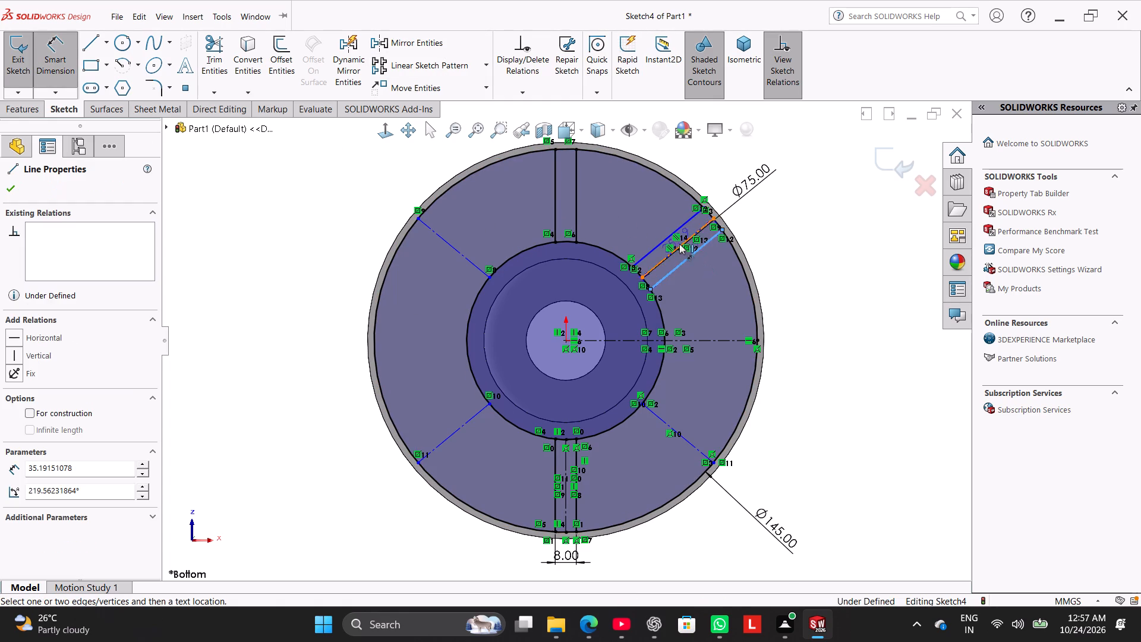
click(675, 232)
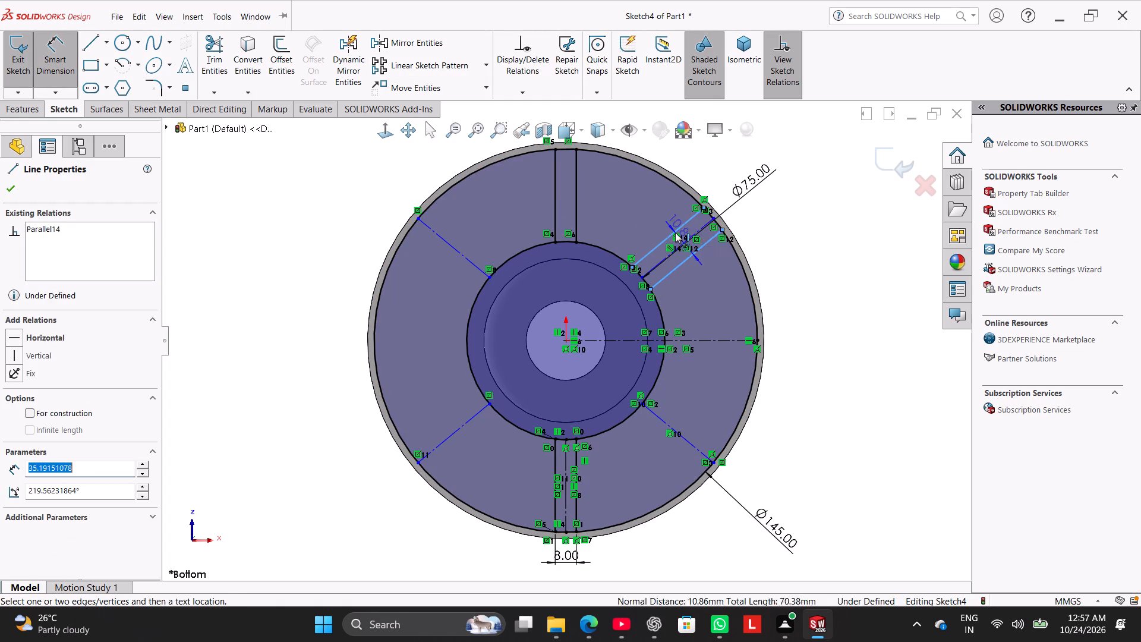
click(736, 211)
key(8)
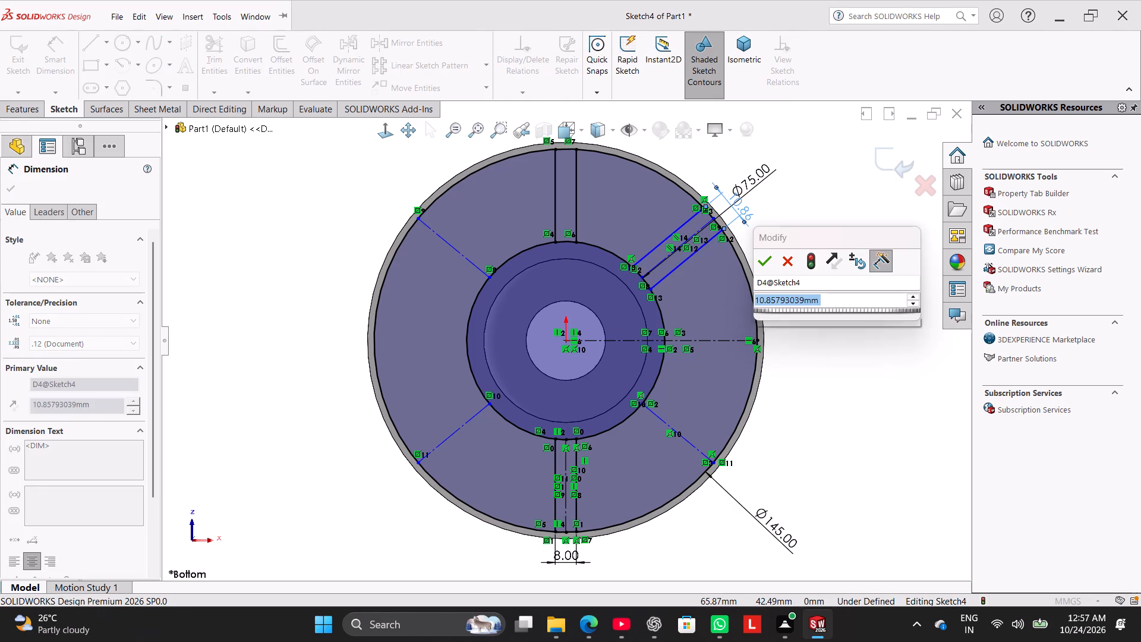
key(Return)
right_click(818, 282)
click(856, 319)
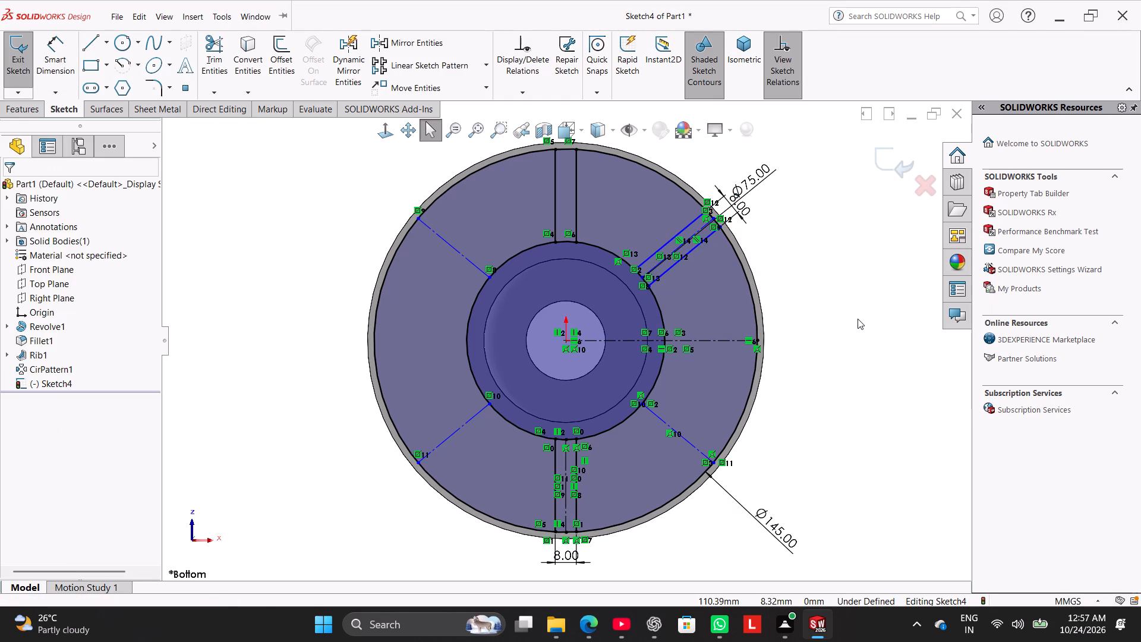
click(836, 274)
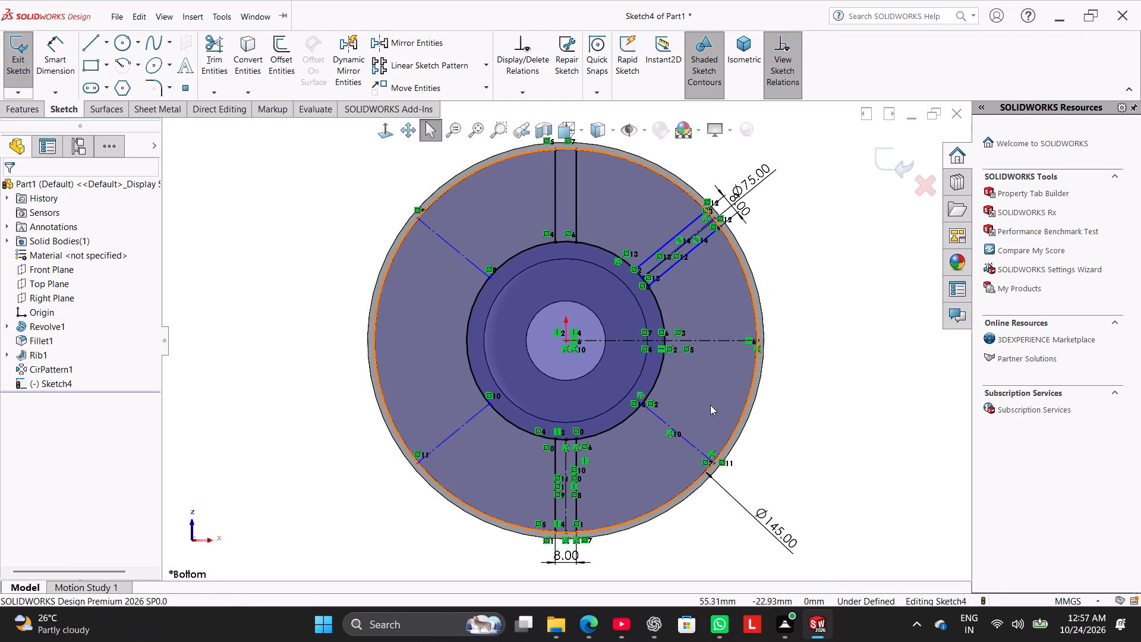
Dimension the angle between the lower-right slanted construction line and the horizontal construction line as 45°.
click(53, 55)
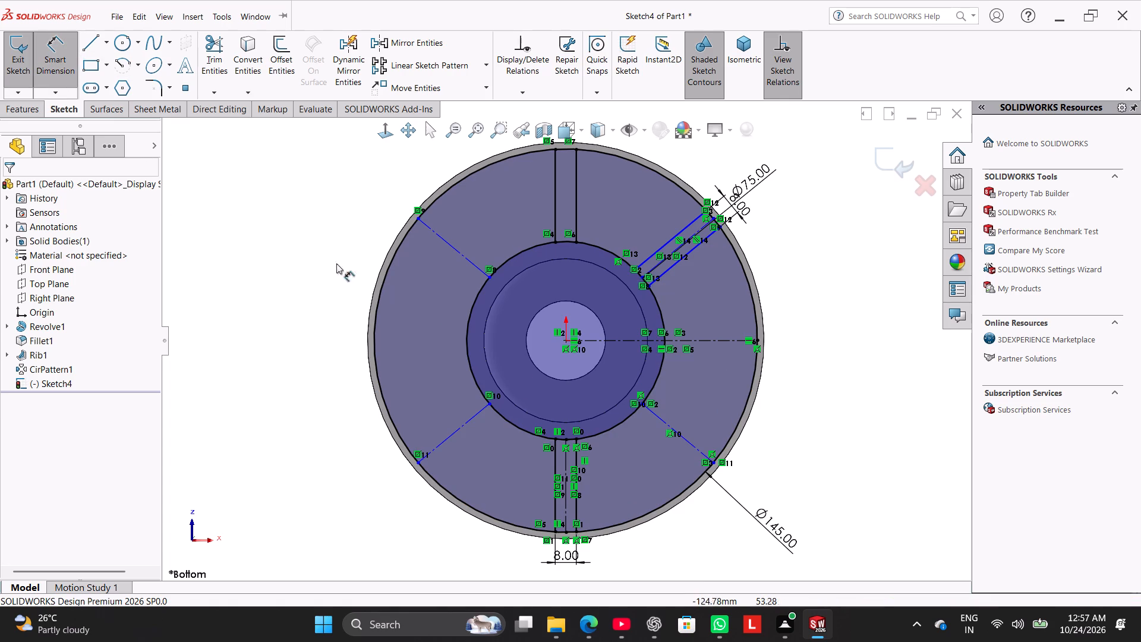
click(694, 446)
click(716, 344)
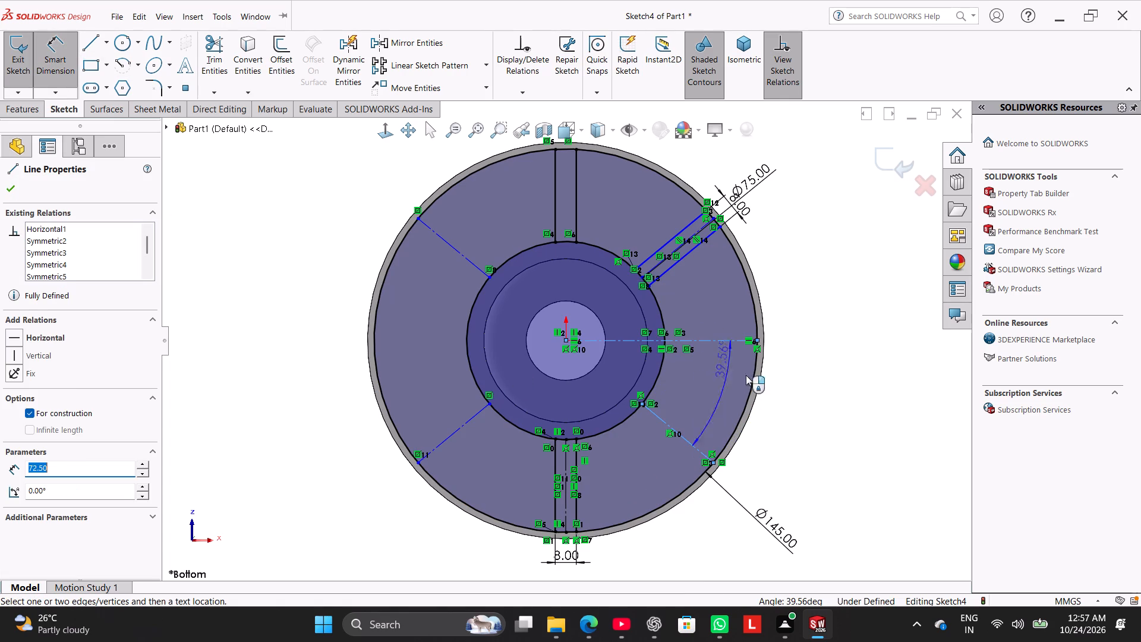
click(787, 396)
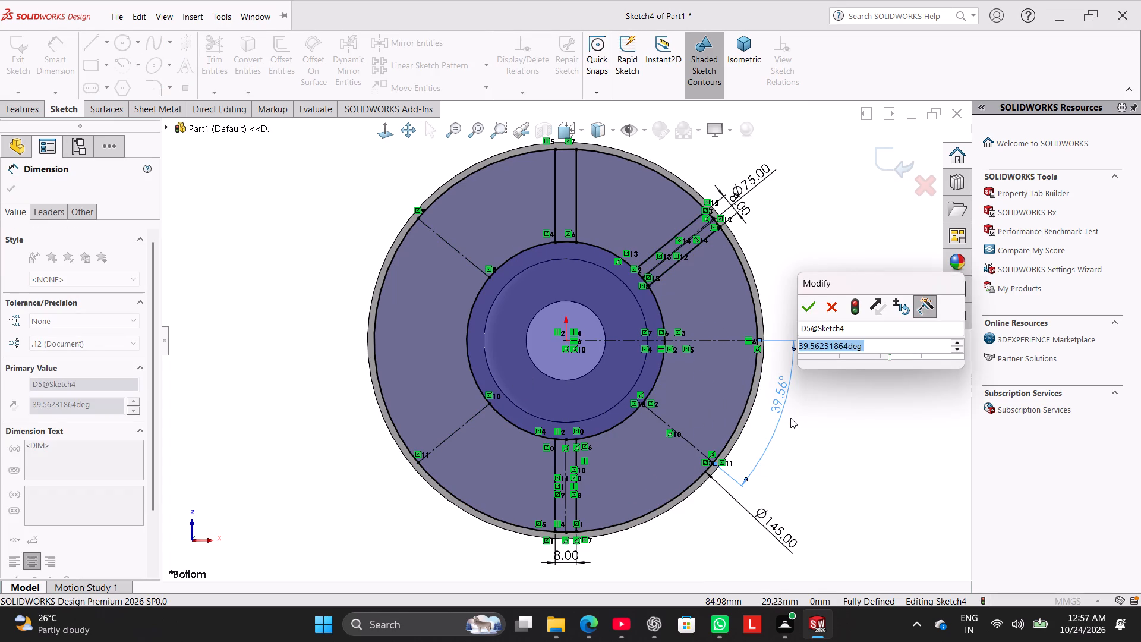
key(4)
key(5)
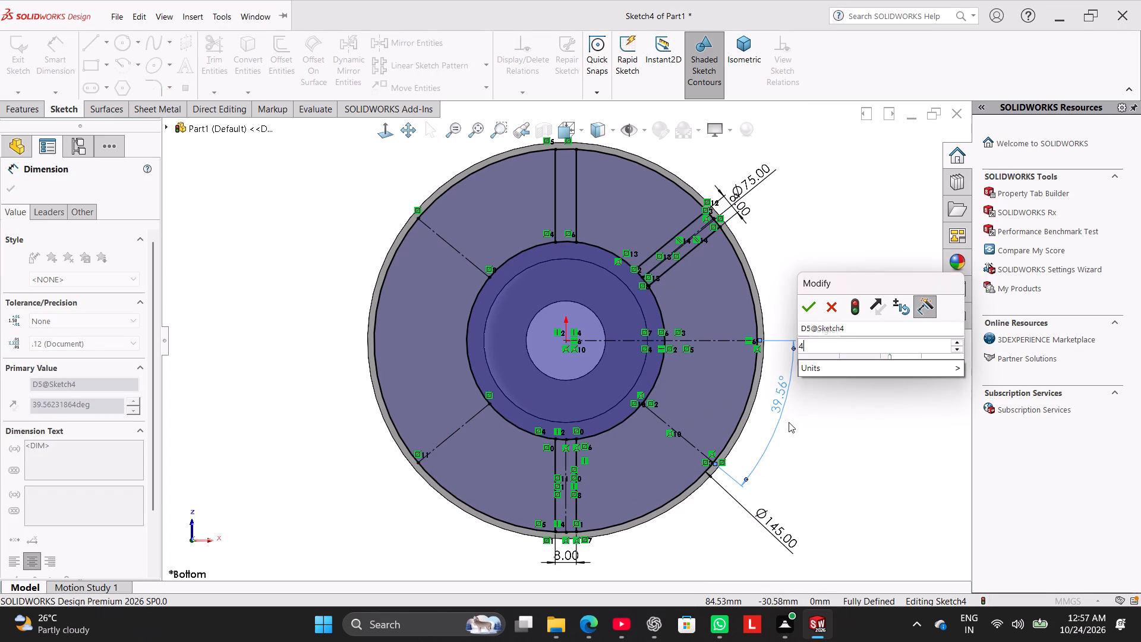
key(Return)
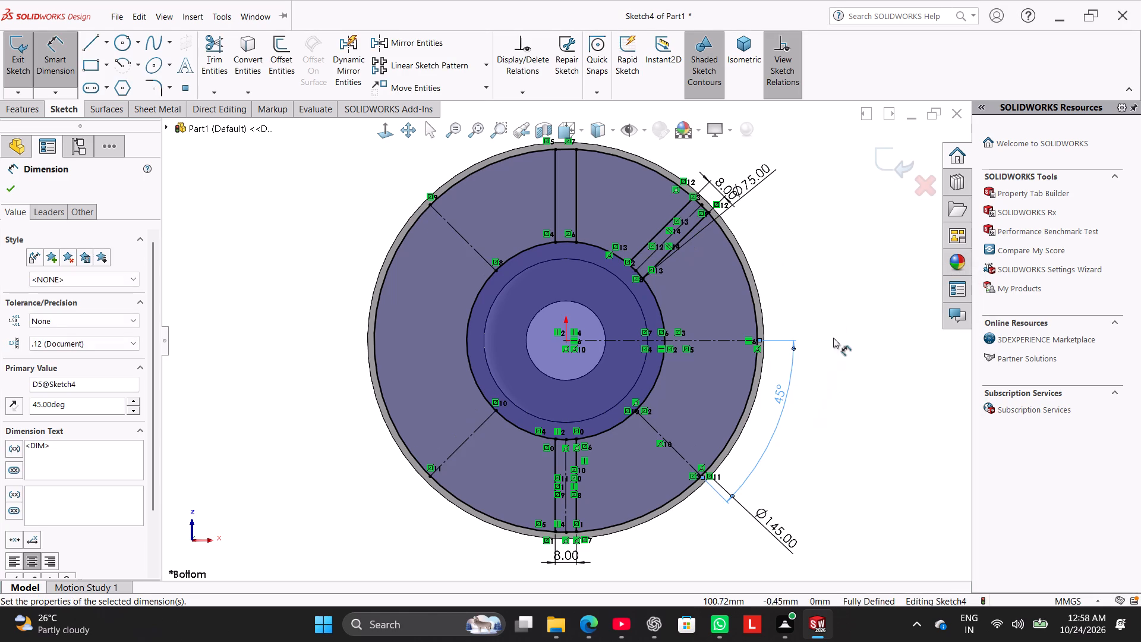
right_click(838, 294)
click(874, 333)
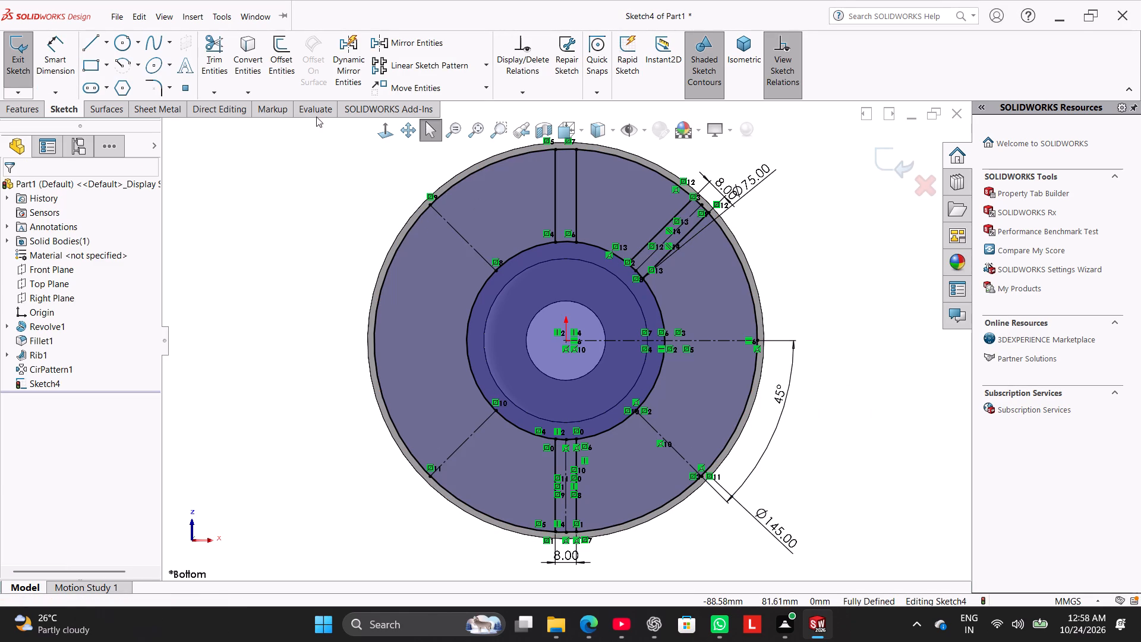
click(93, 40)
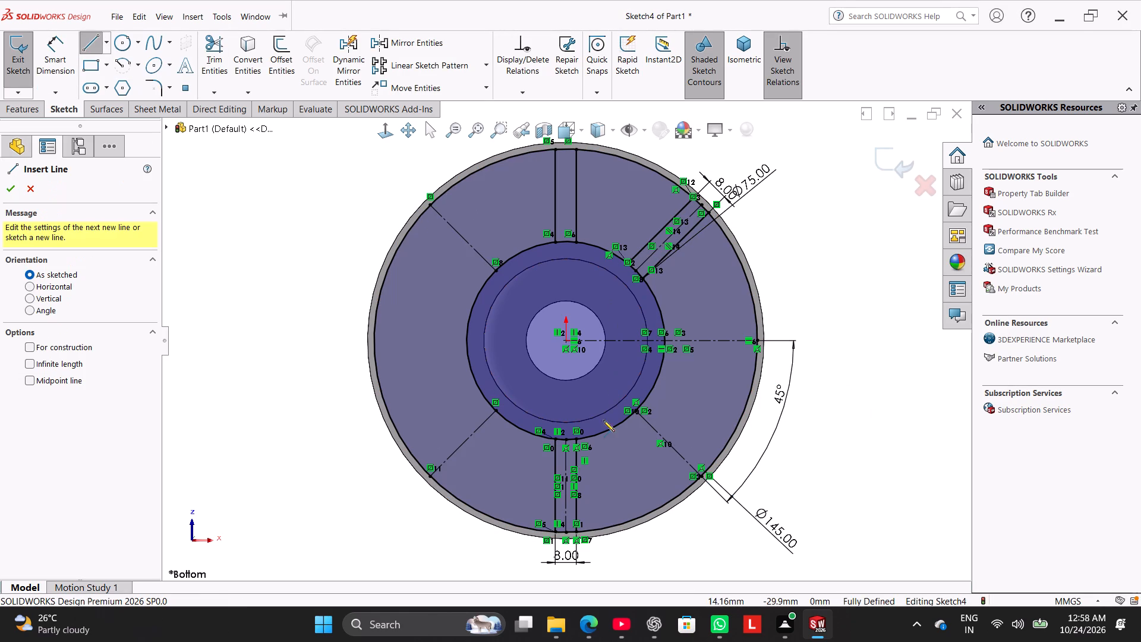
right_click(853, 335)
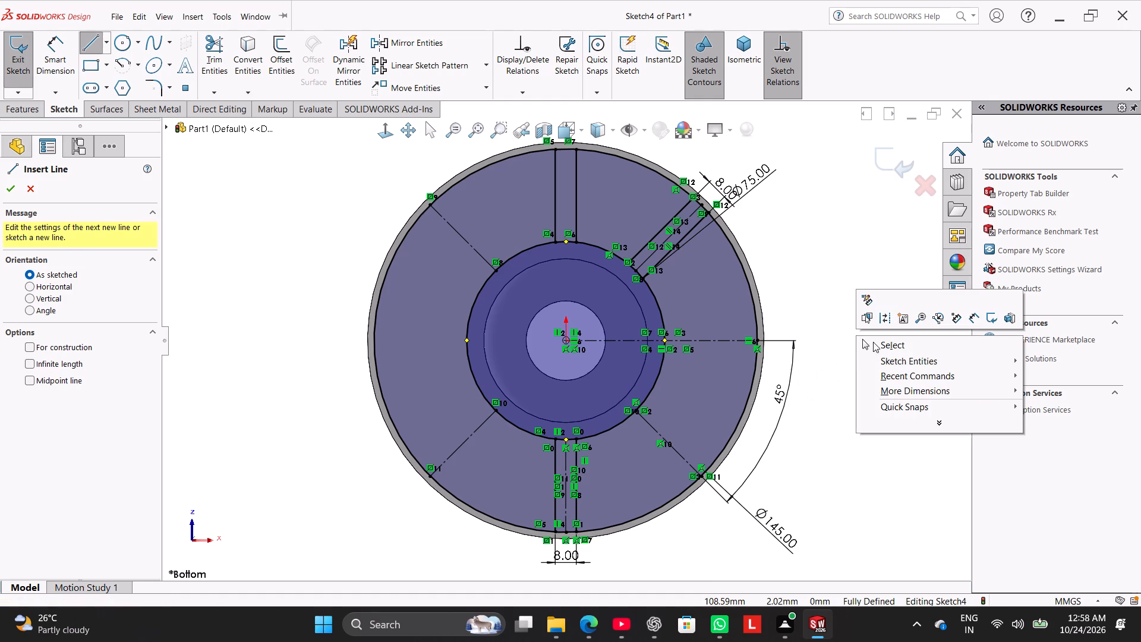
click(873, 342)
Set the angle between the lower-right slanted construction line and the horizontal construction line to 30°.
double_click(773, 386)
text(30)
key(Return)
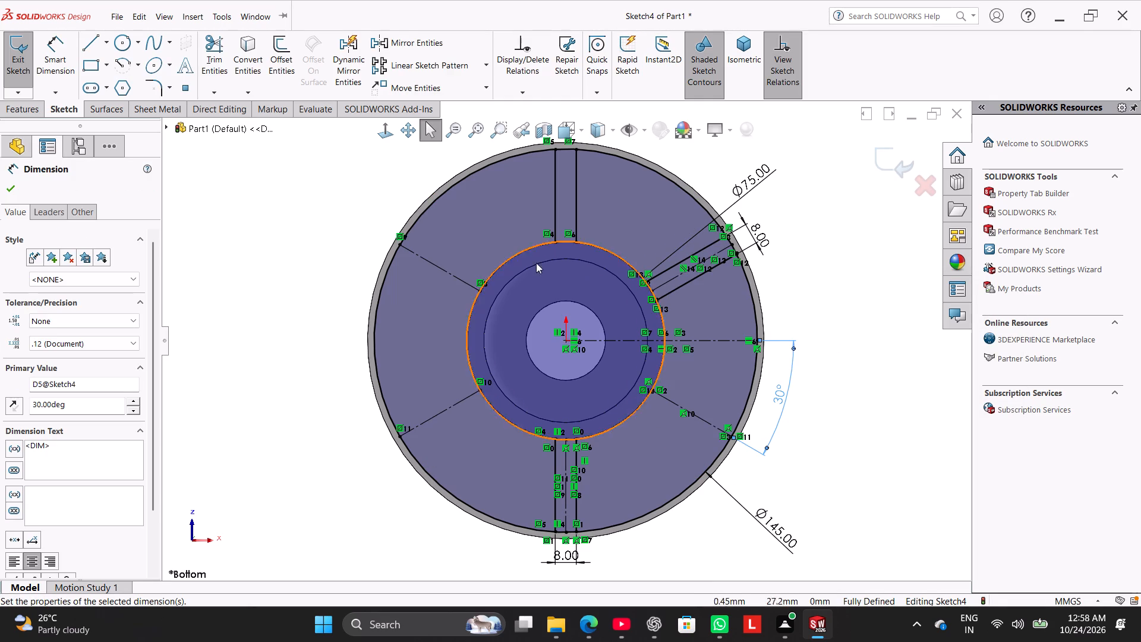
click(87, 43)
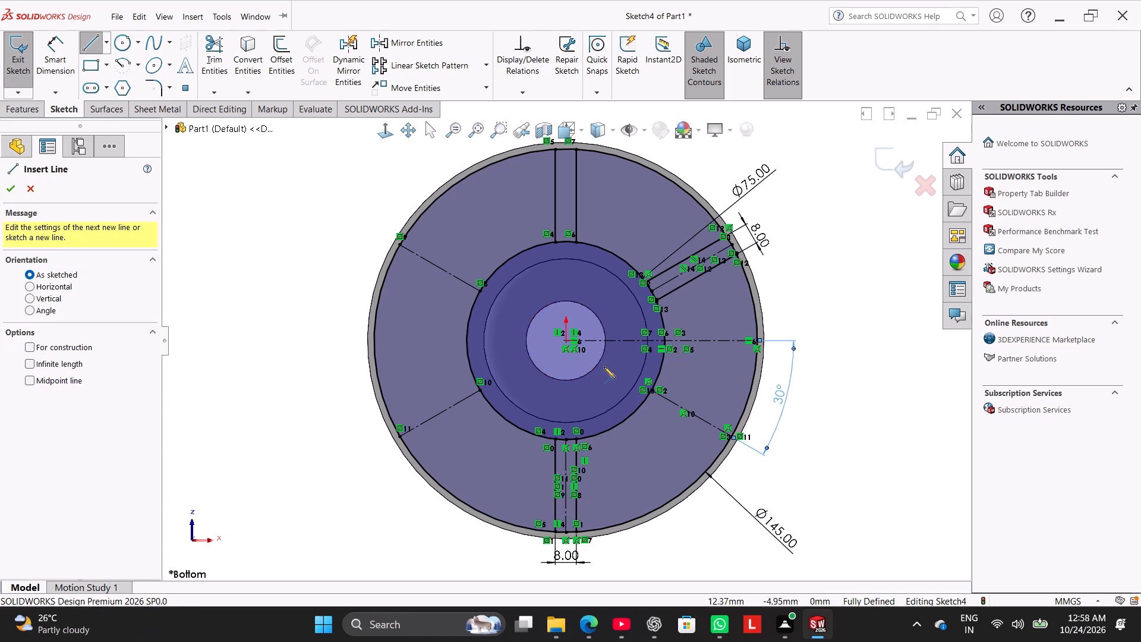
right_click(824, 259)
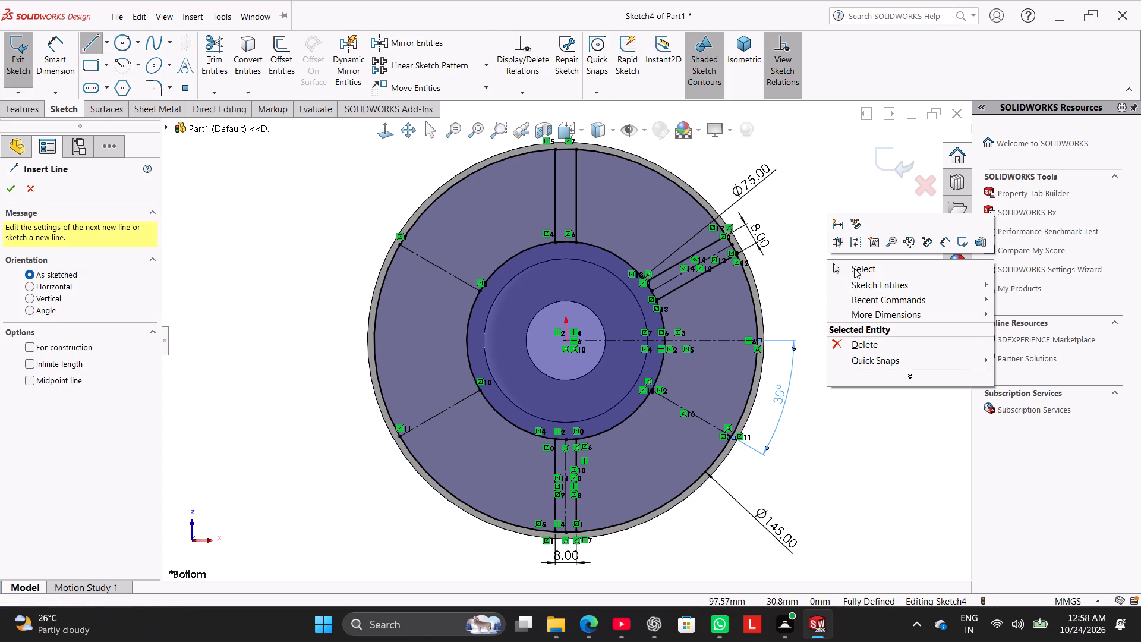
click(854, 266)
Mirror the two parallel upper-right slot lines about the horizontal construction line.
ctrl+click(685, 285)
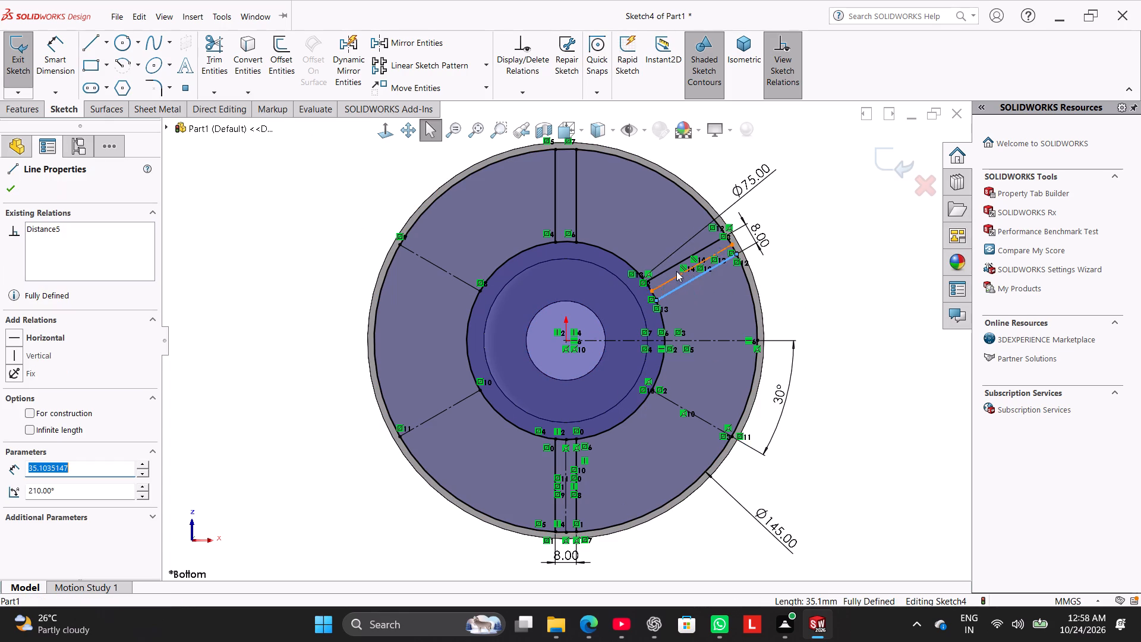
ctrl+click(674, 265)
ctrl+click(696, 339)
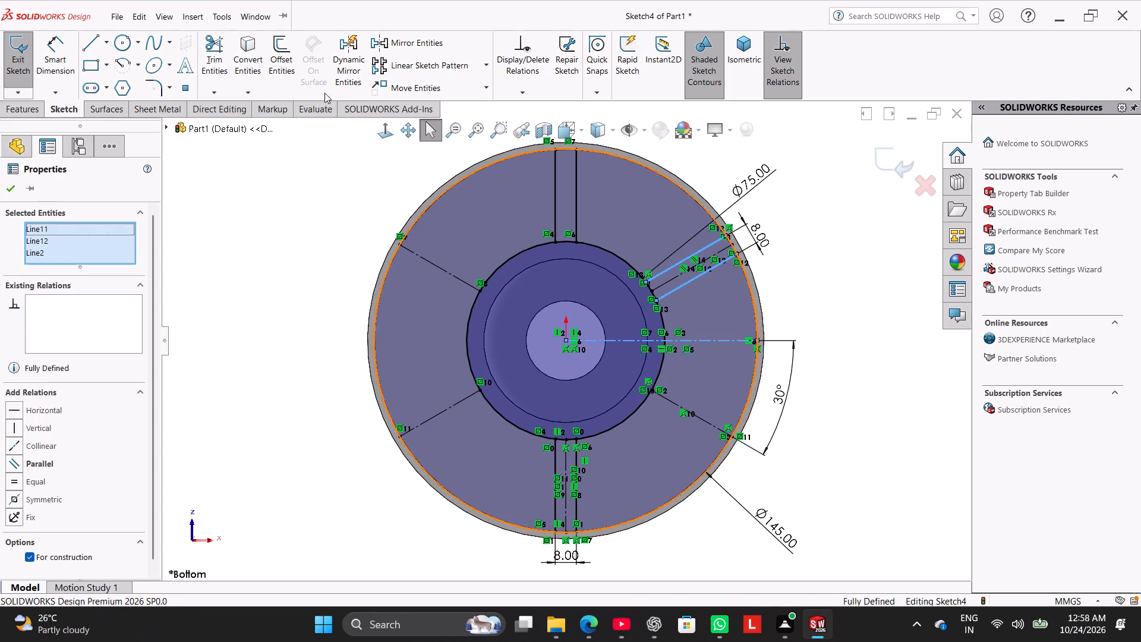
click(439, 49)
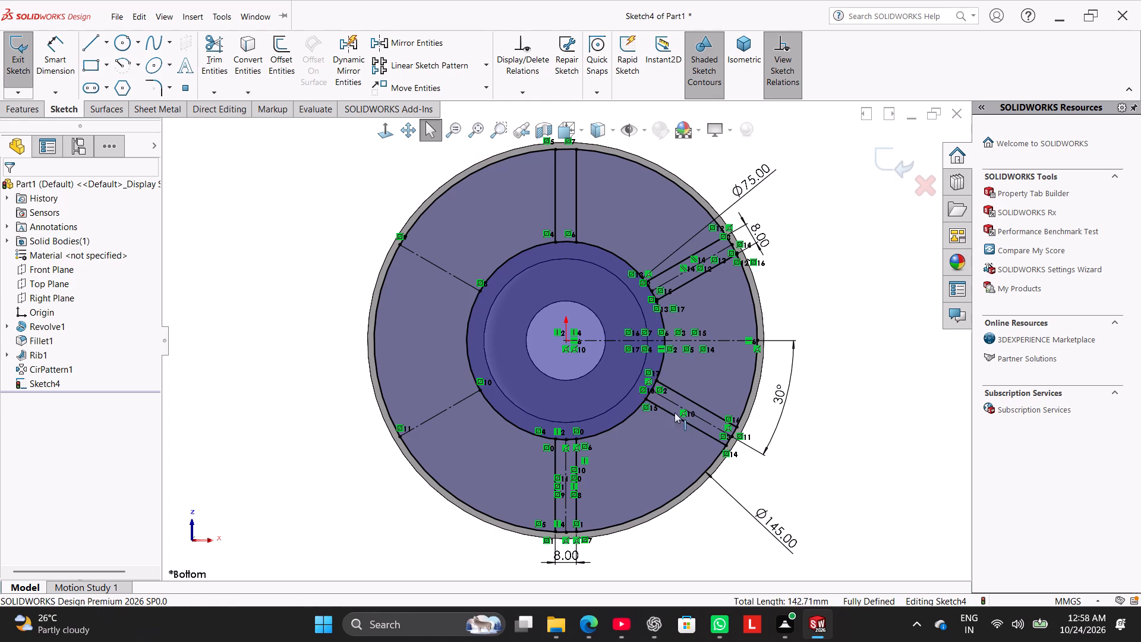
Mirror the four slanted slot lines about the vertical construction line to form the two opposite slanted slots.
ctrl+click(675, 417)
ctrl+click(691, 401)
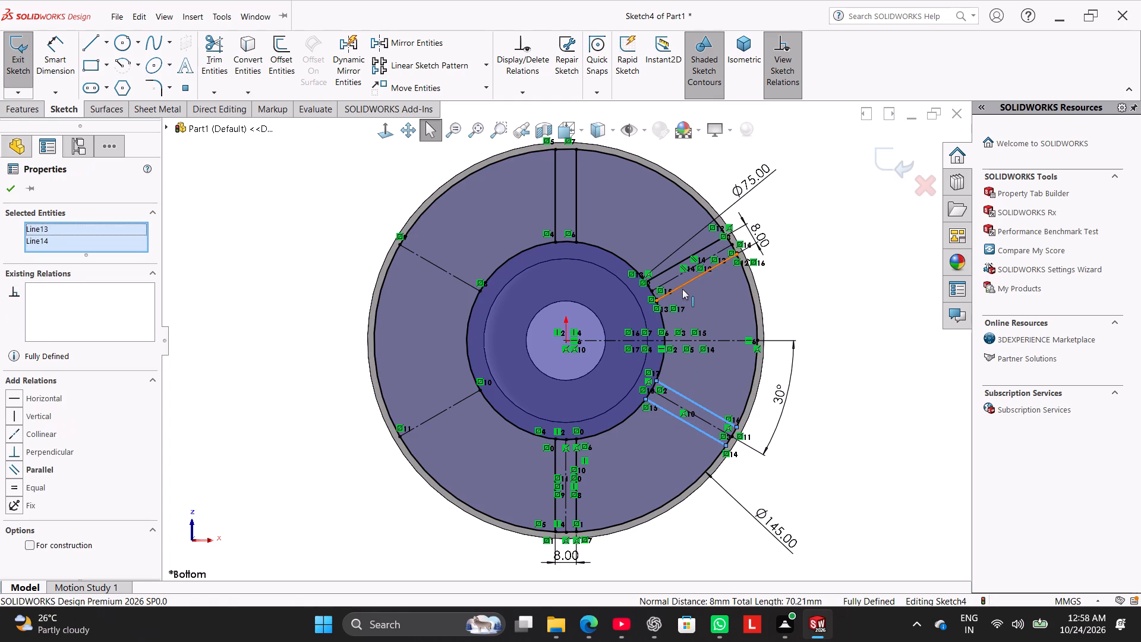
ctrl+click(683, 287)
ctrl+click(672, 267)
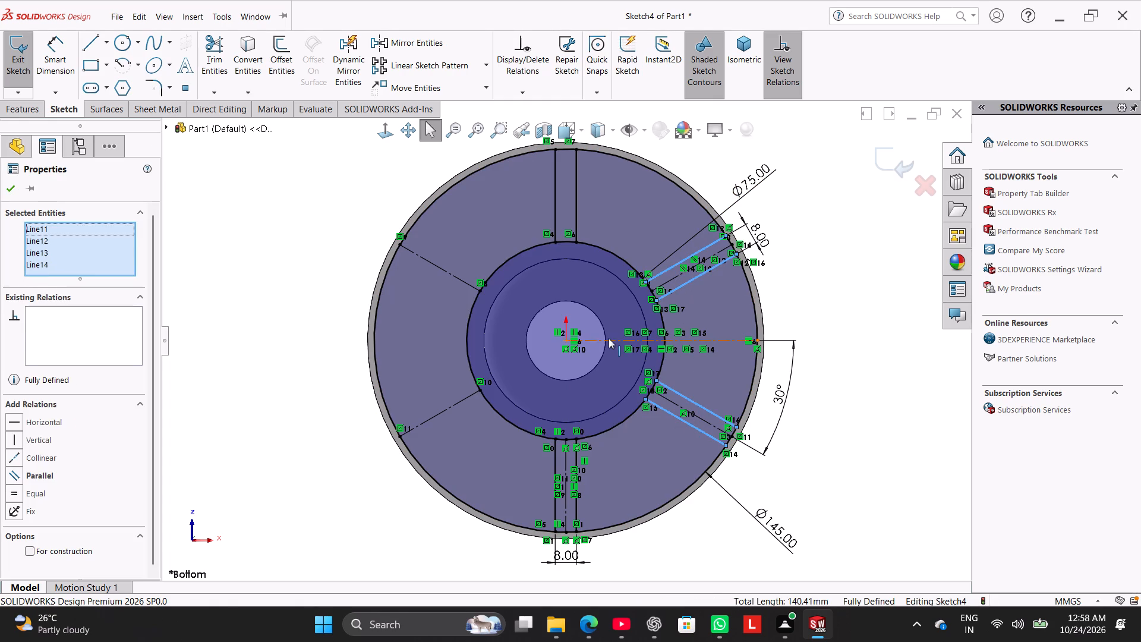
ctrl+click(564, 461)
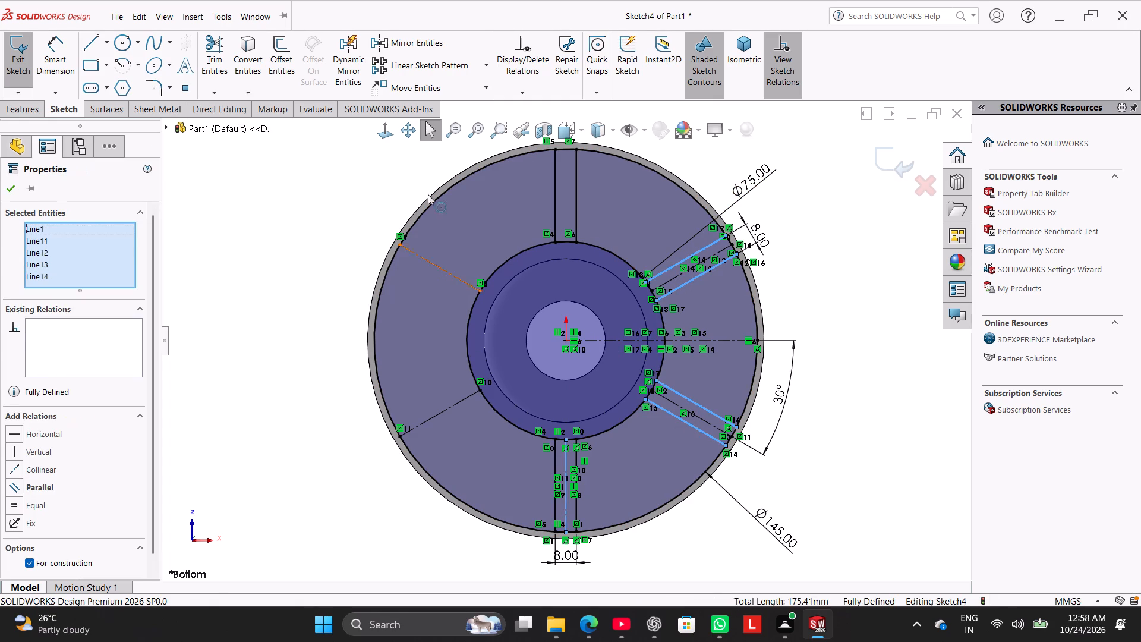
click(447, 50)
click(263, 232)
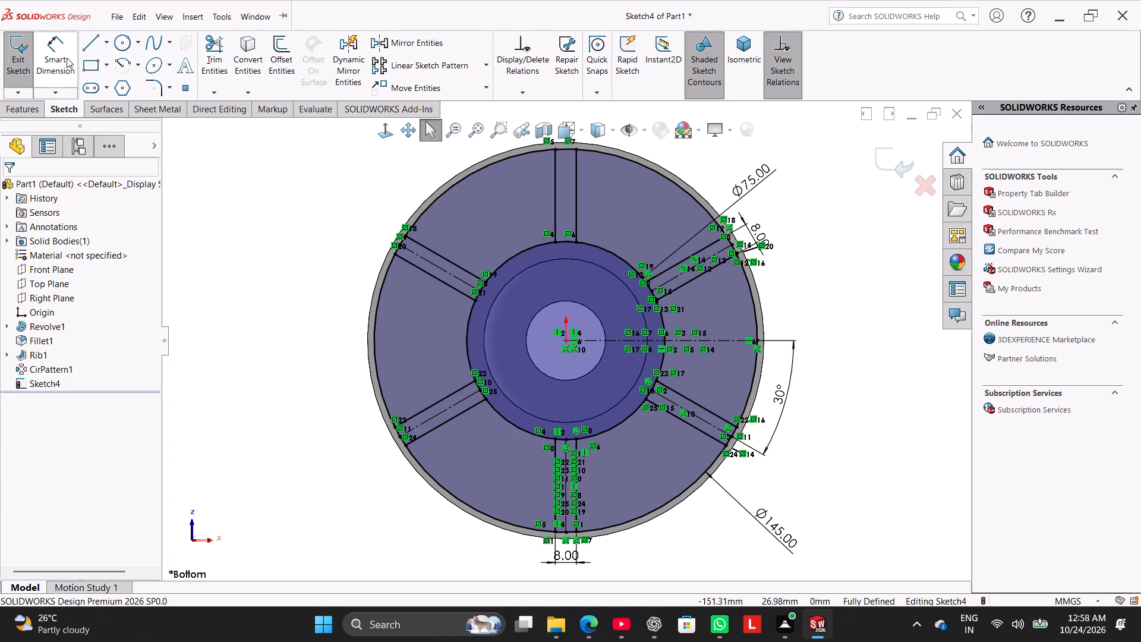
Hide the sketch relation symbols.
drag(67, 56, 70, 66)
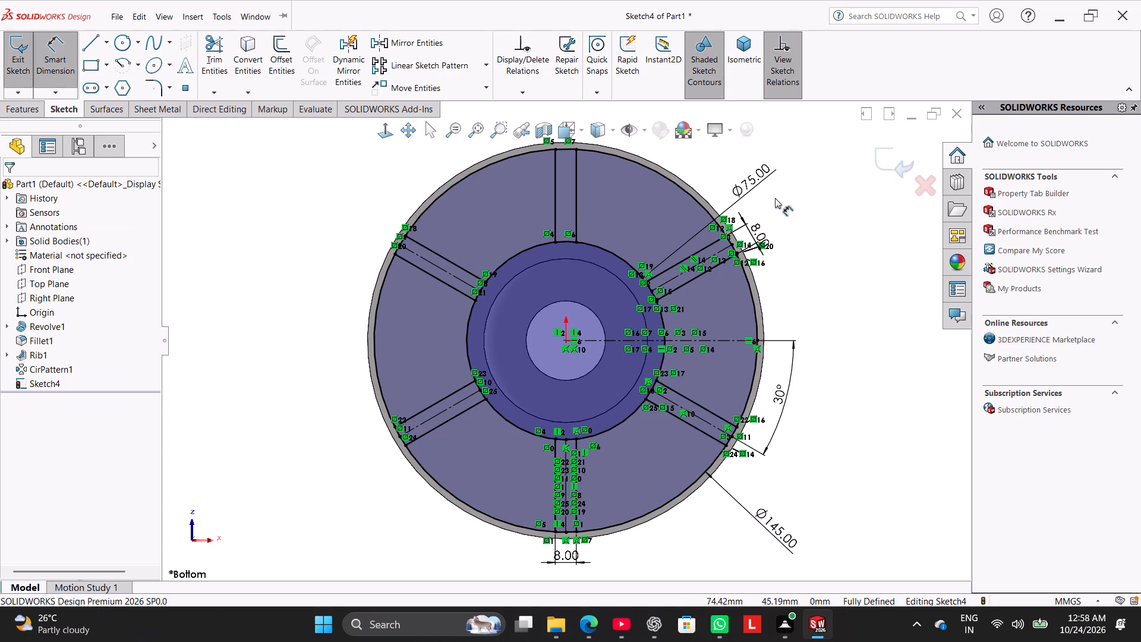
click(779, 69)
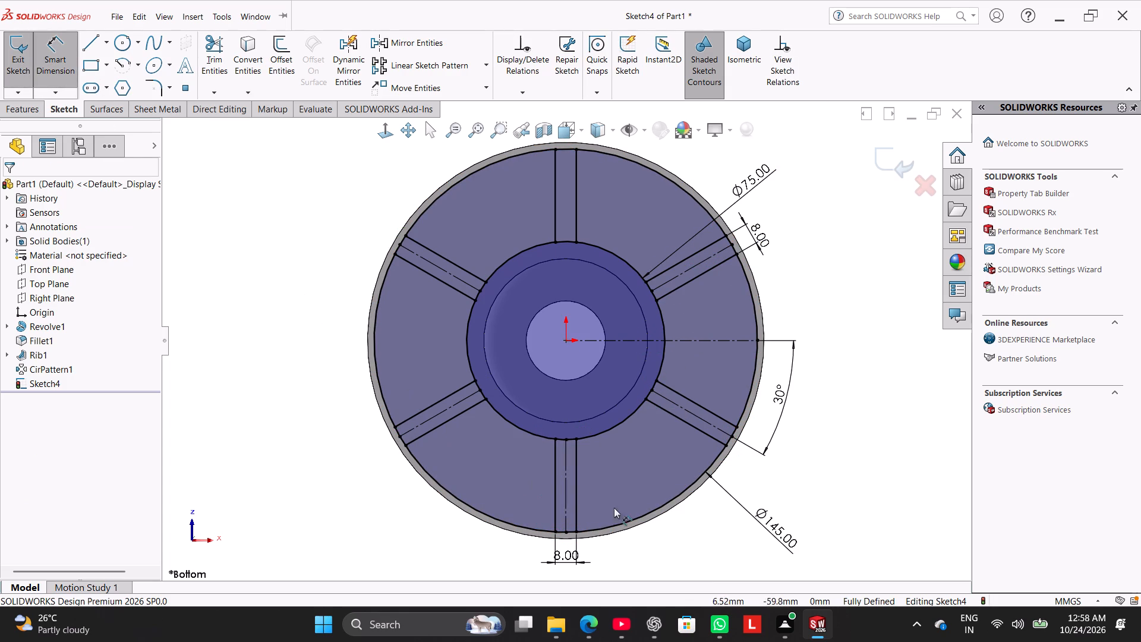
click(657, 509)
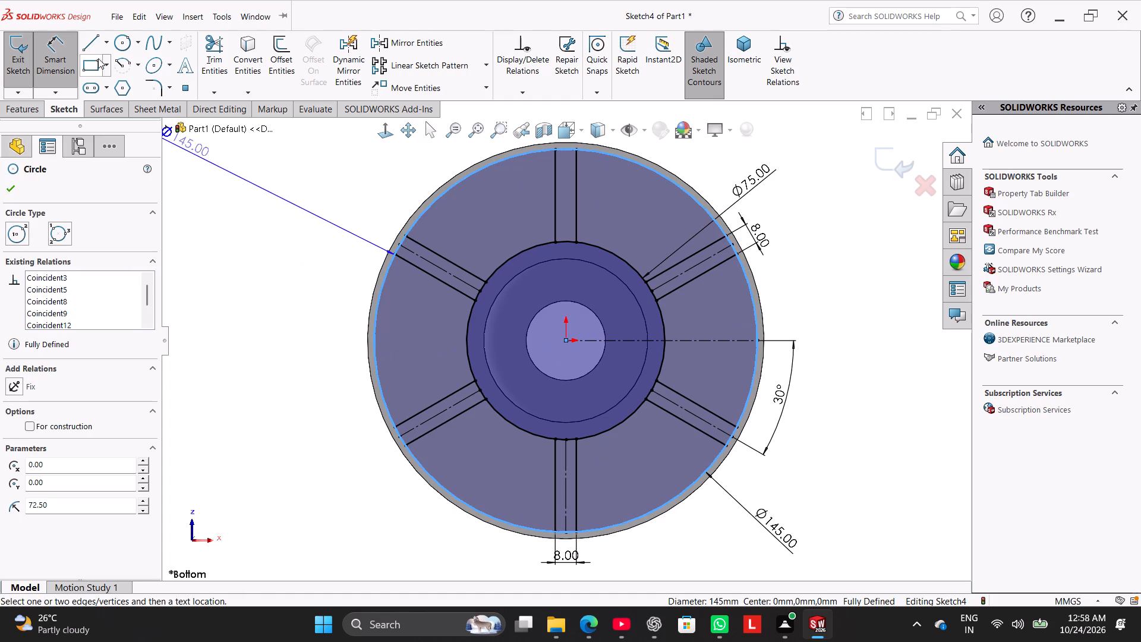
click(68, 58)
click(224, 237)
Trim the 145 mm circle between the slot lines at the bottom, lower-right and lower-left slots.
click(218, 46)
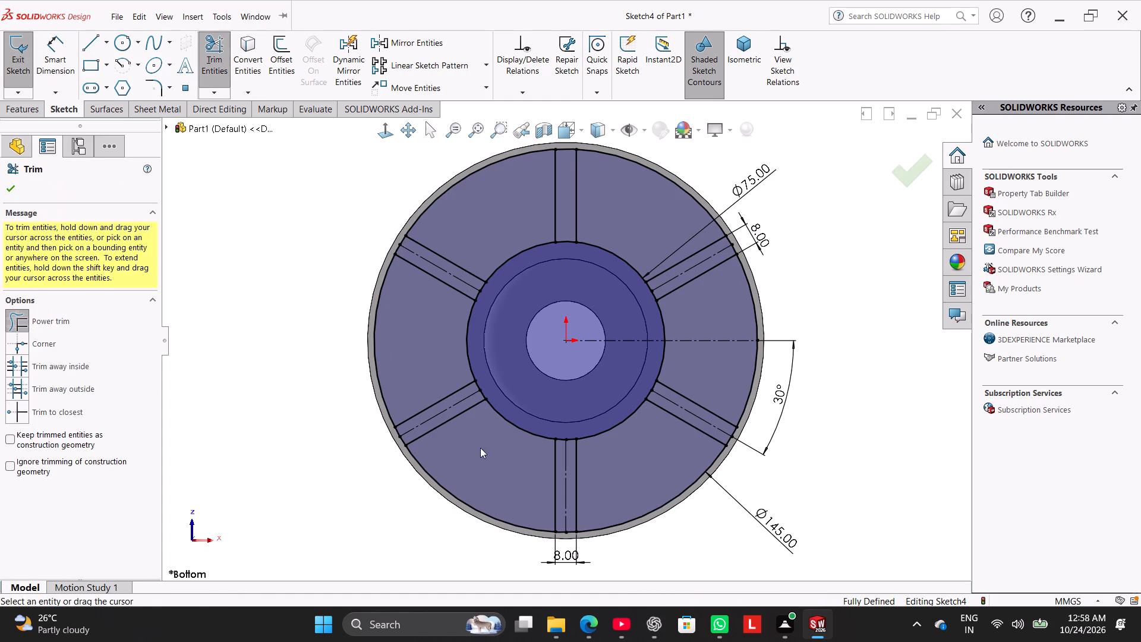
scroll(615, 571, down, 3)
drag(528, 424, 527, 475)
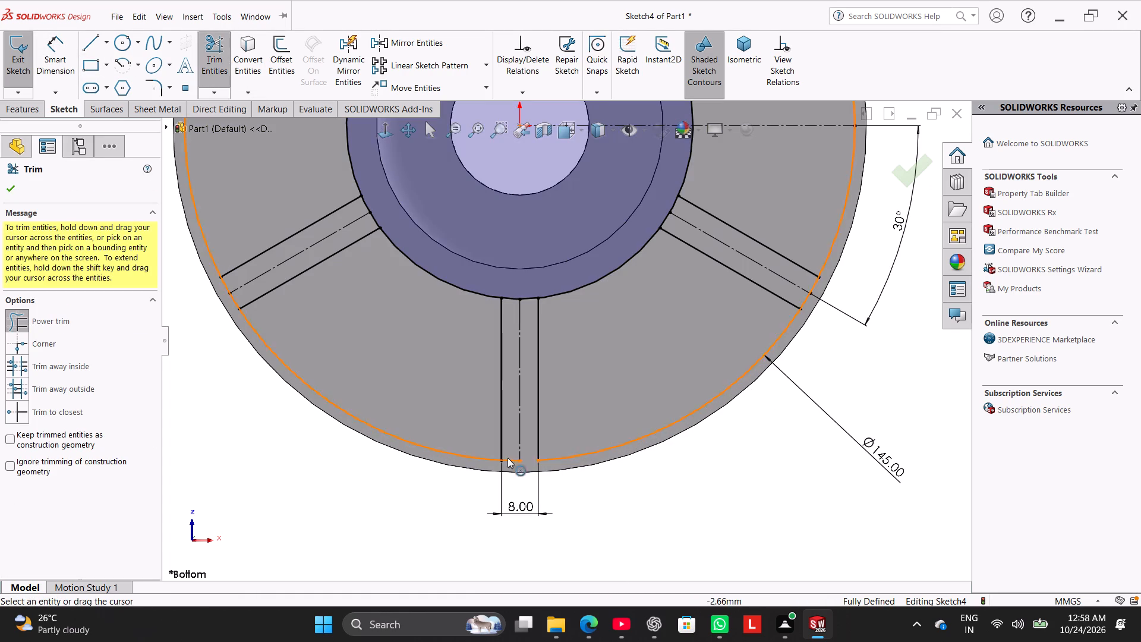
drag(507, 436, 508, 485)
scroll(622, 413, up, 4)
scroll(666, 386, up, 1)
scroll(653, 351, down, 2)
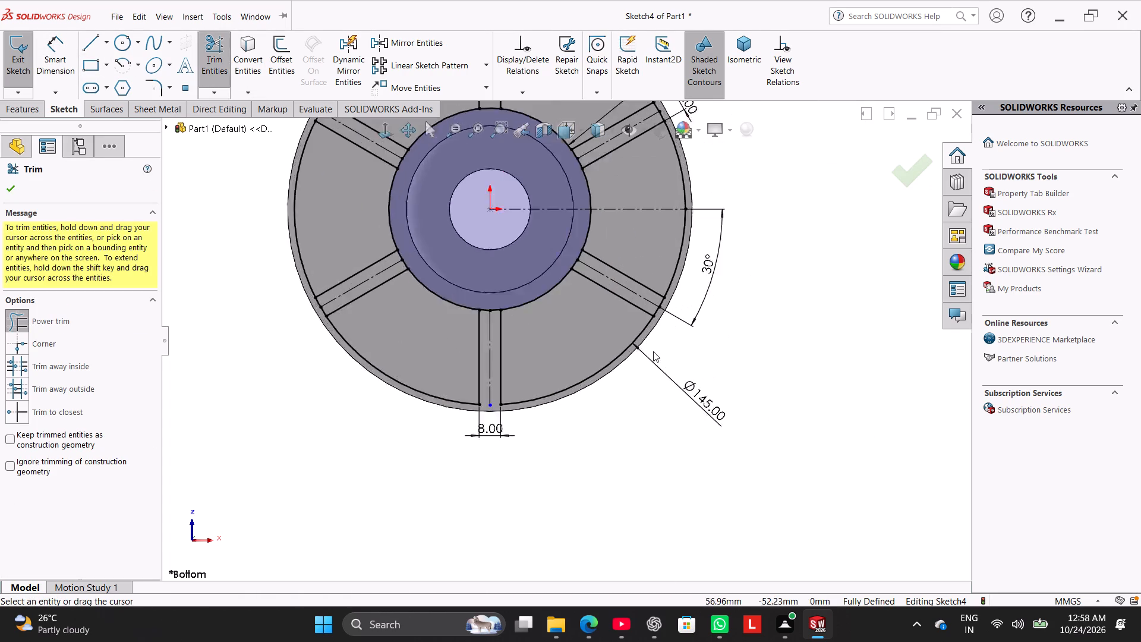
scroll(653, 351, down, 4)
drag(618, 273, 655, 291)
drag(616, 299, 645, 316)
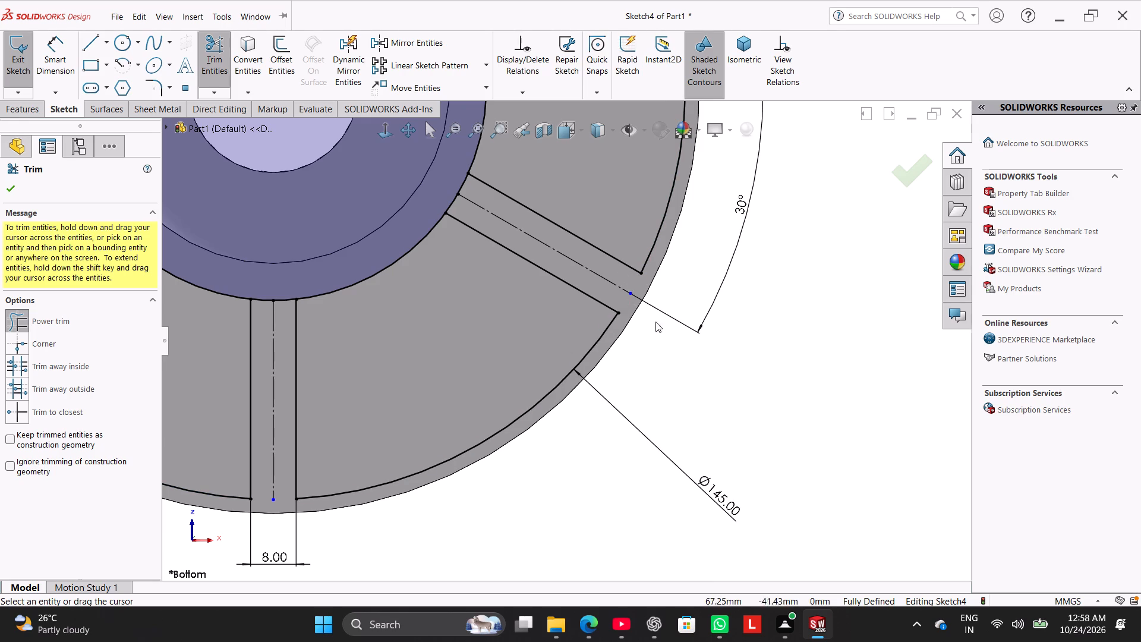
scroll(470, 156, up, 7)
scroll(427, 253, down, 6)
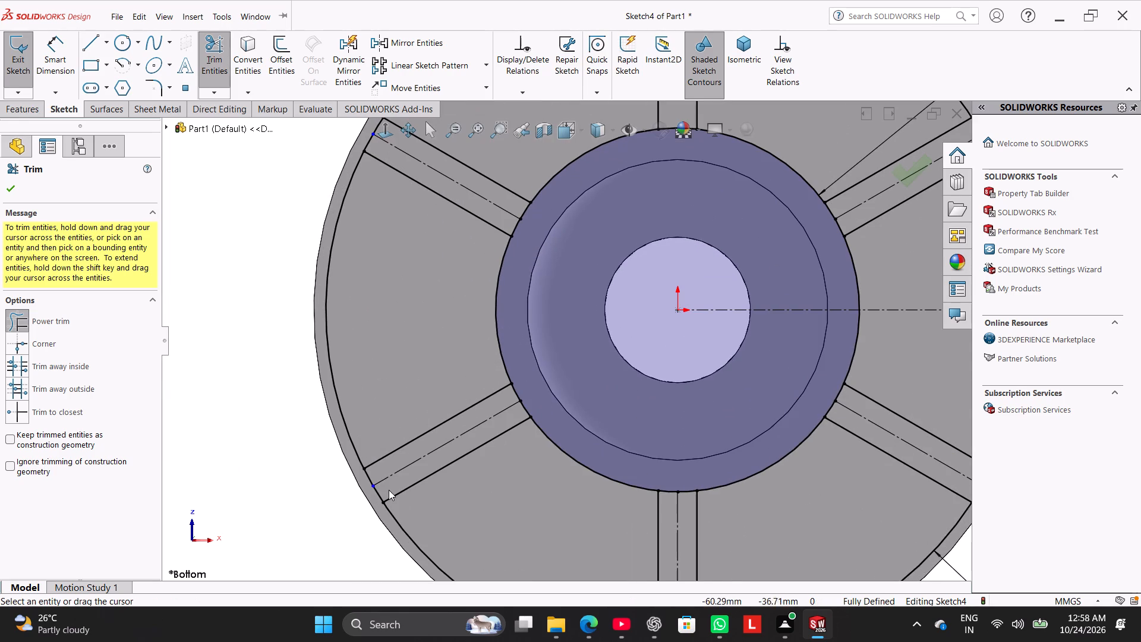
drag(390, 490, 367, 493)
drag(380, 471, 300, 495)
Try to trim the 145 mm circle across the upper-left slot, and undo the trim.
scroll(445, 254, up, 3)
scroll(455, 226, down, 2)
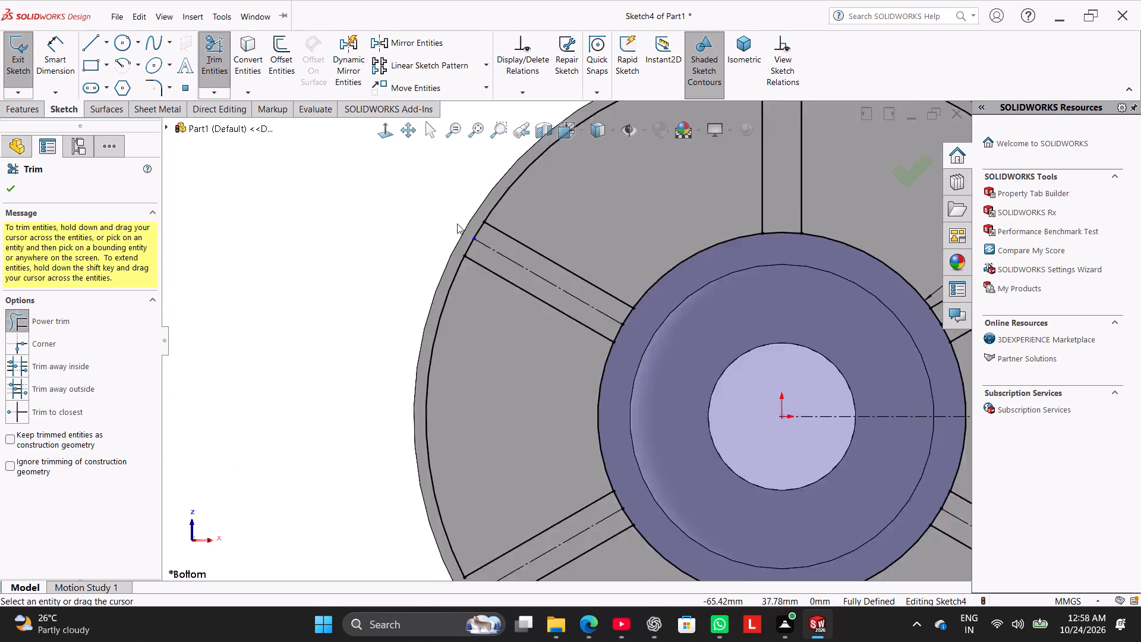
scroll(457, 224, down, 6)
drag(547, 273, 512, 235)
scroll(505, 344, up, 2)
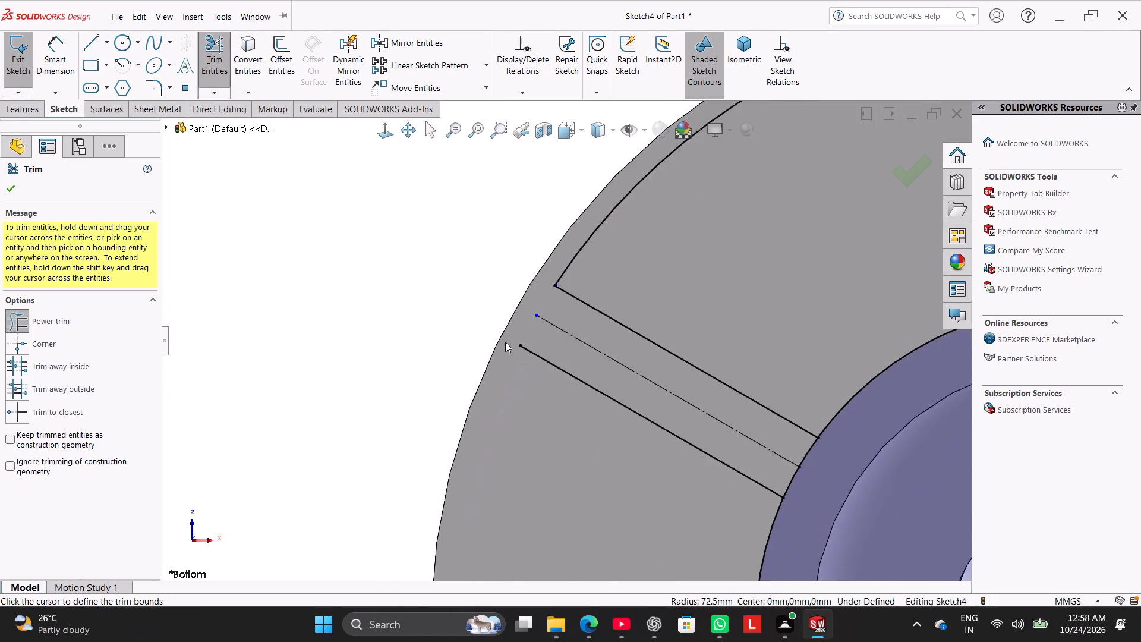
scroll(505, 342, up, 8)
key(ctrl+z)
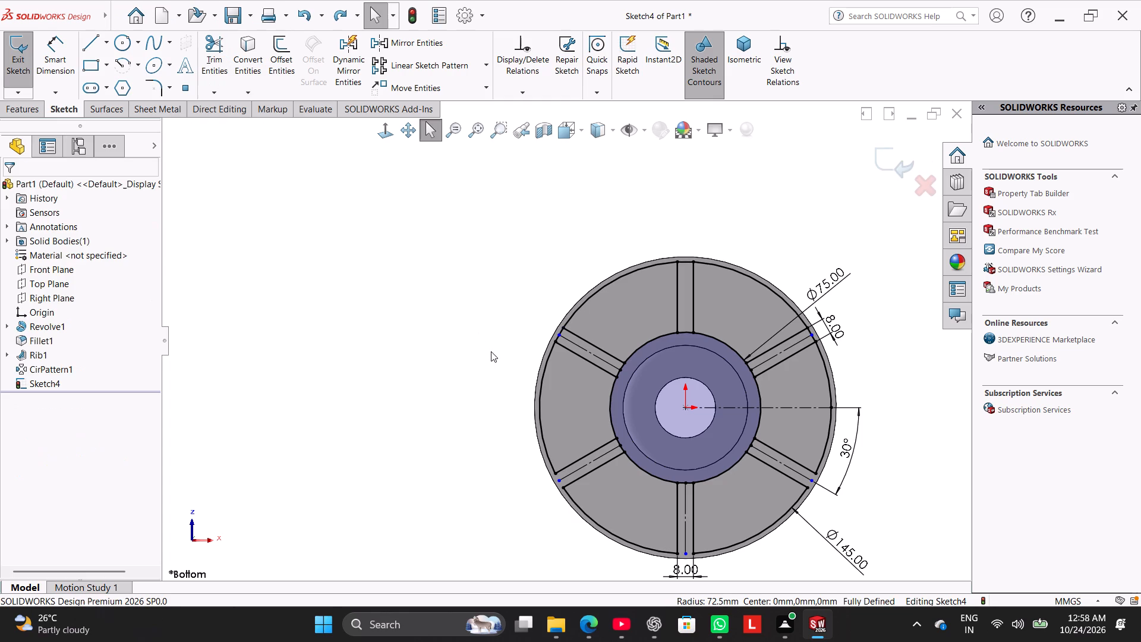
Trim the 145 mm circle between the slot lines at the upper-left and top slots.
click(215, 51)
scroll(538, 319, down, 6)
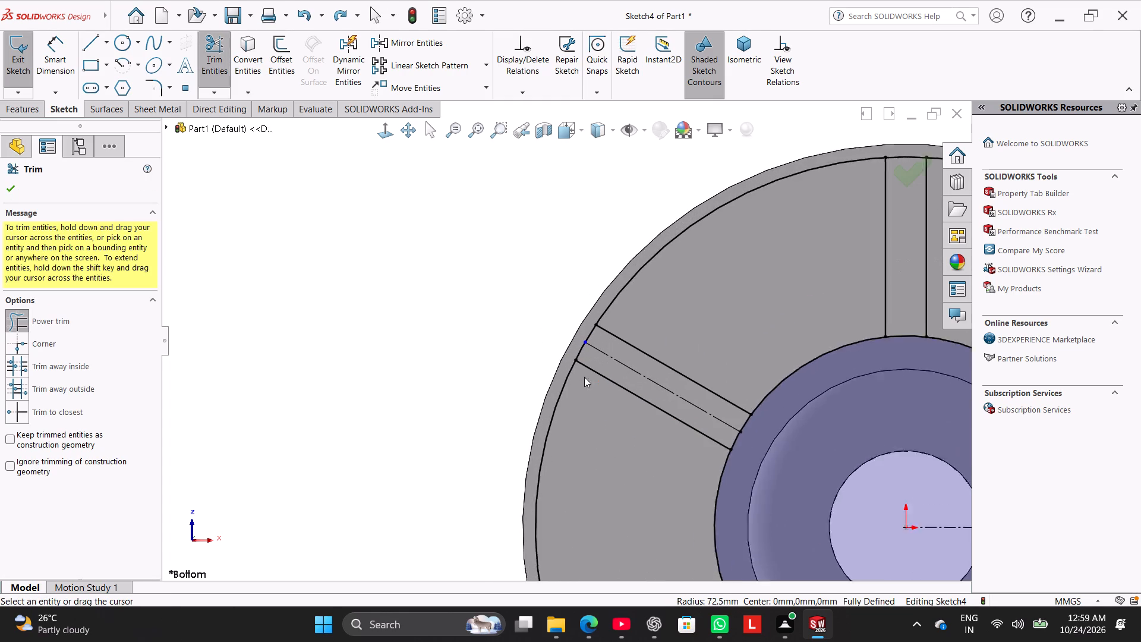
scroll(584, 377, down, 1)
drag(593, 351, 569, 328)
scroll(642, 335, up, 6)
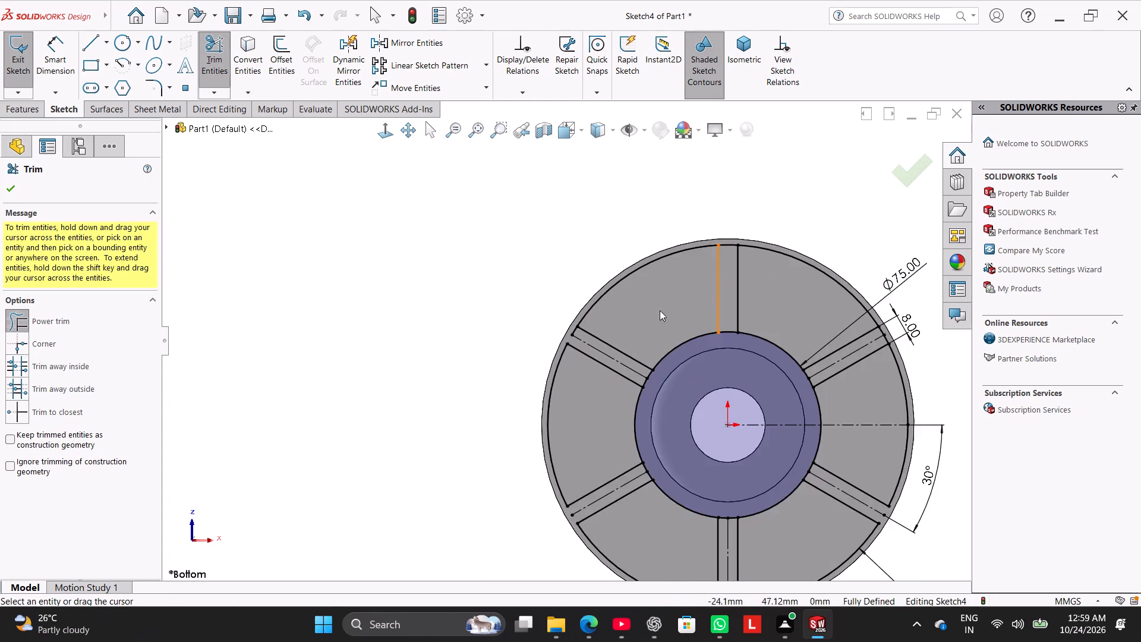
scroll(646, 316, down, 7)
drag(439, 371, 382, 331)
scroll(853, 229, up, 4)
scroll(792, 217, down, 4)
scroll(740, 250, up, 5)
scroll(625, 305, down, 3)
drag(585, 308, 584, 229)
scroll(608, 288, up, 1)
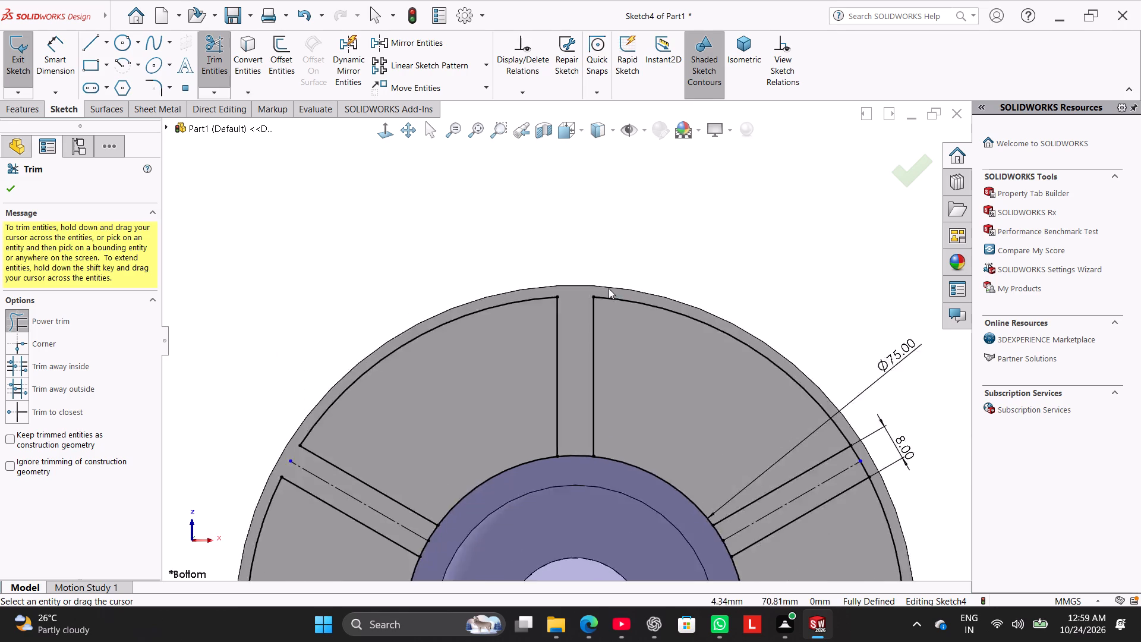
Trim the 145 mm circle between the slot lines at the upper-right slot.
scroll(609, 288, up, 5)
scroll(723, 426, up, 2)
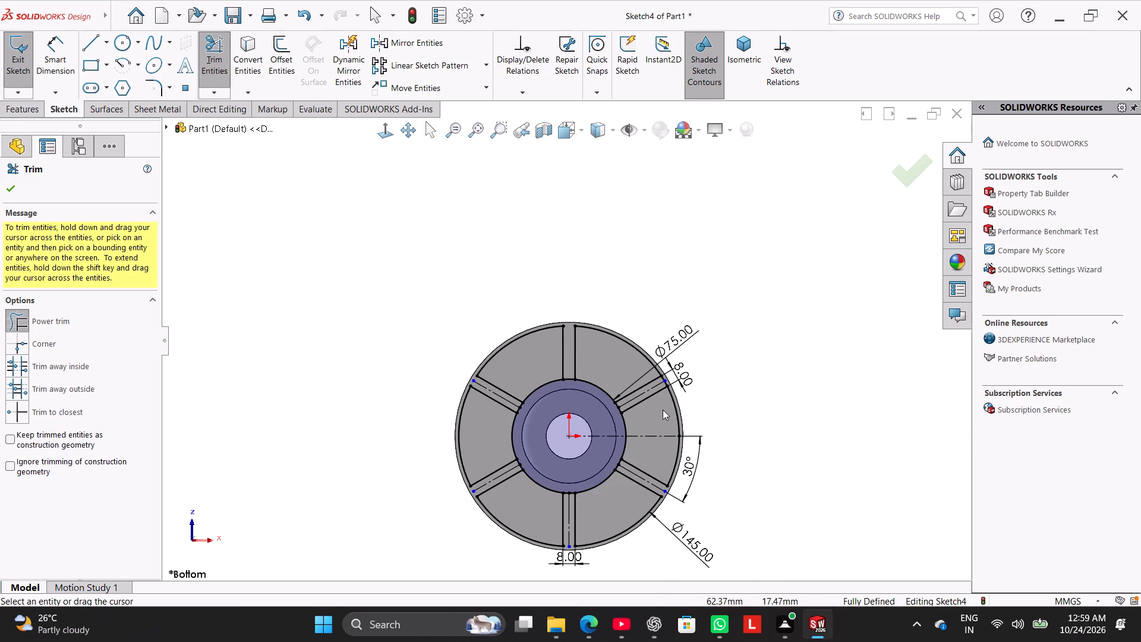
scroll(663, 410, down, 2)
scroll(663, 409, up, 2)
scroll(663, 409, down, 3)
scroll(598, 380, down, 5)
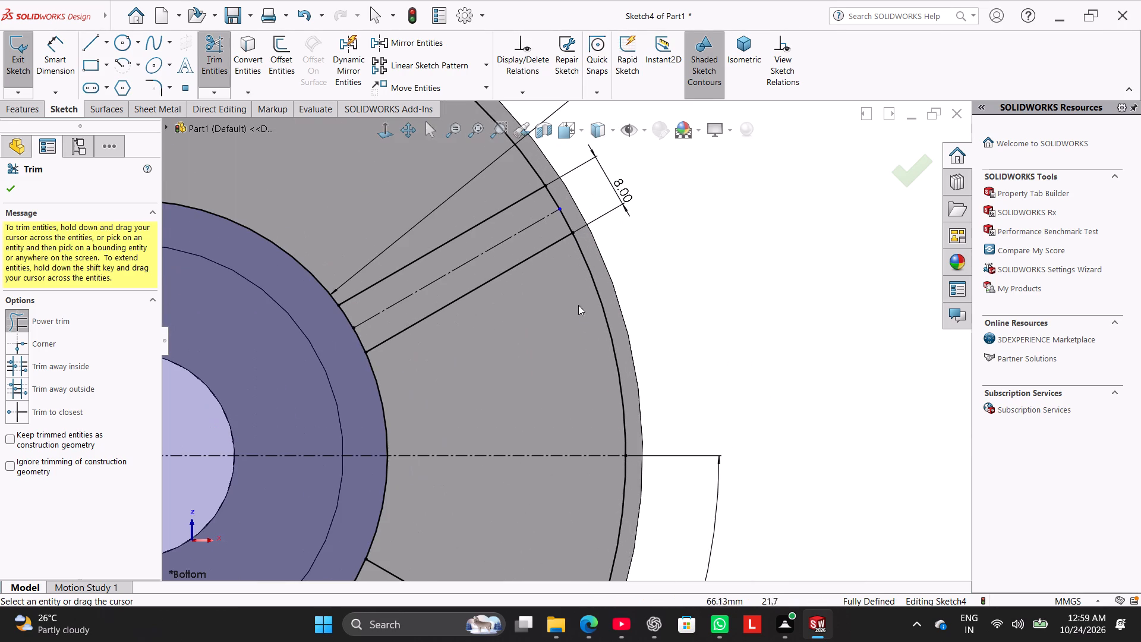
drag(547, 228, 579, 213)
drag(540, 202, 561, 194)
scroll(563, 344, up, 3)
scroll(503, 503, up, 3)
scroll(522, 495, down, 4)
scroll(565, 455, up, 2)
scroll(466, 411, up, 1)
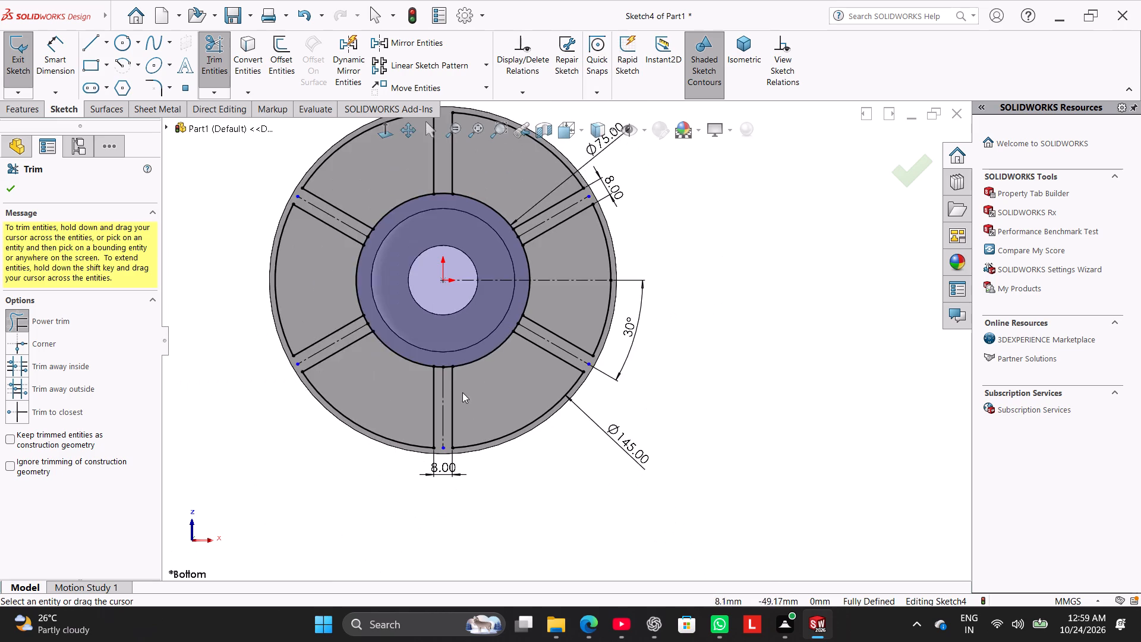
scroll(462, 392, up, 2)
scroll(496, 322, down, 1)
scroll(494, 323, up, 1)
scroll(483, 294, down, 1)
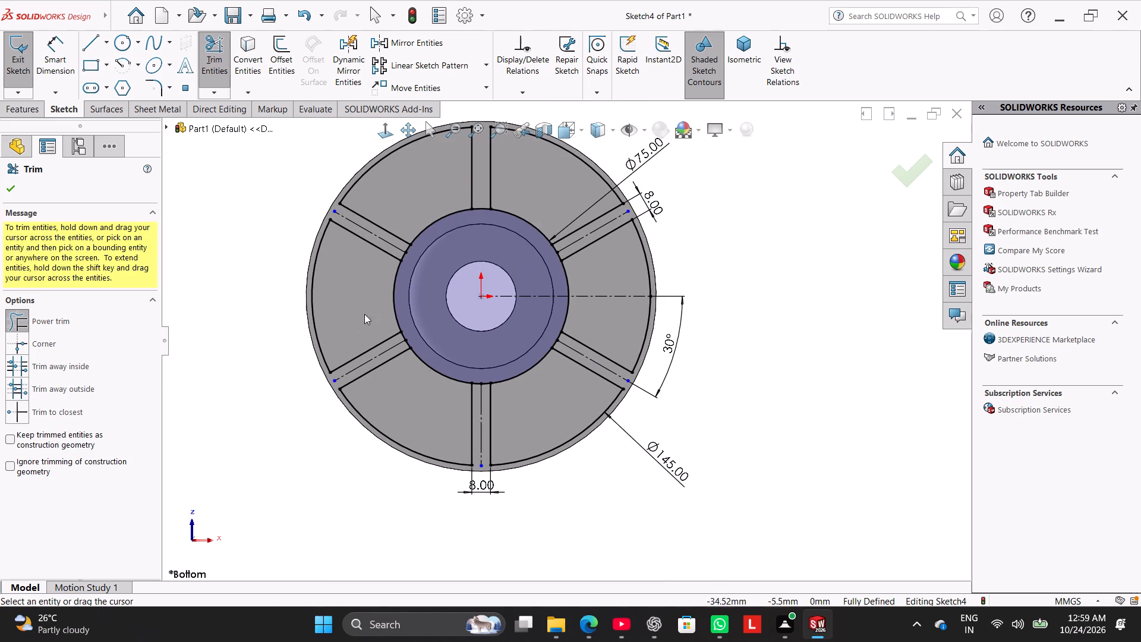
right_click(247, 215)
click(275, 251)
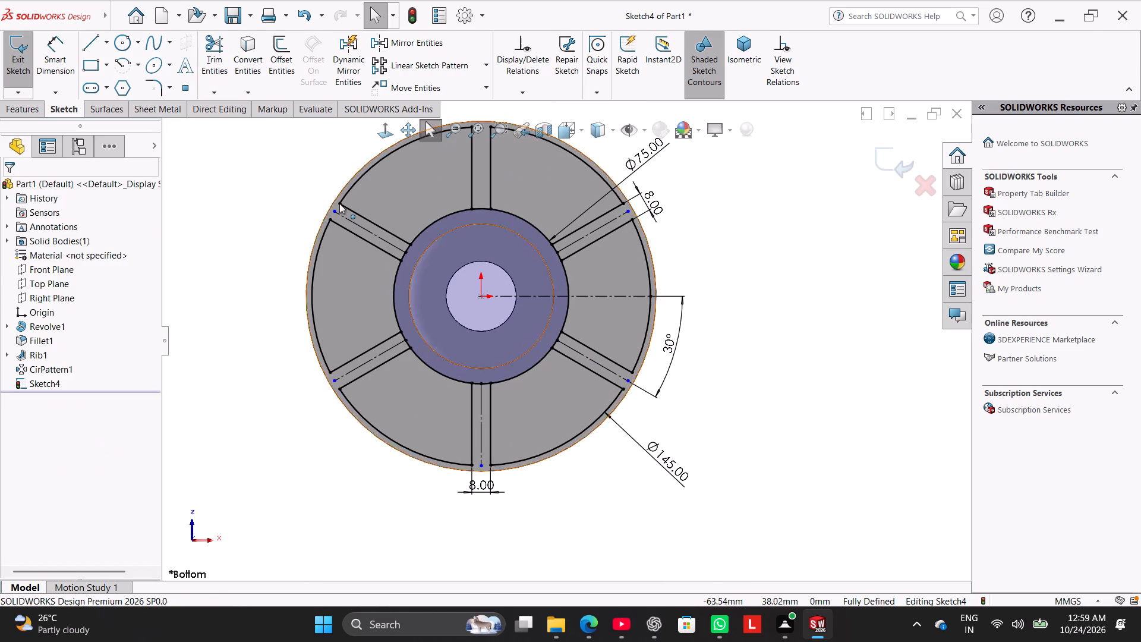
Extend the outer ends of the slanted and vertical slot construction lines to the flange's outer edge.
drag(335, 210, 330, 208)
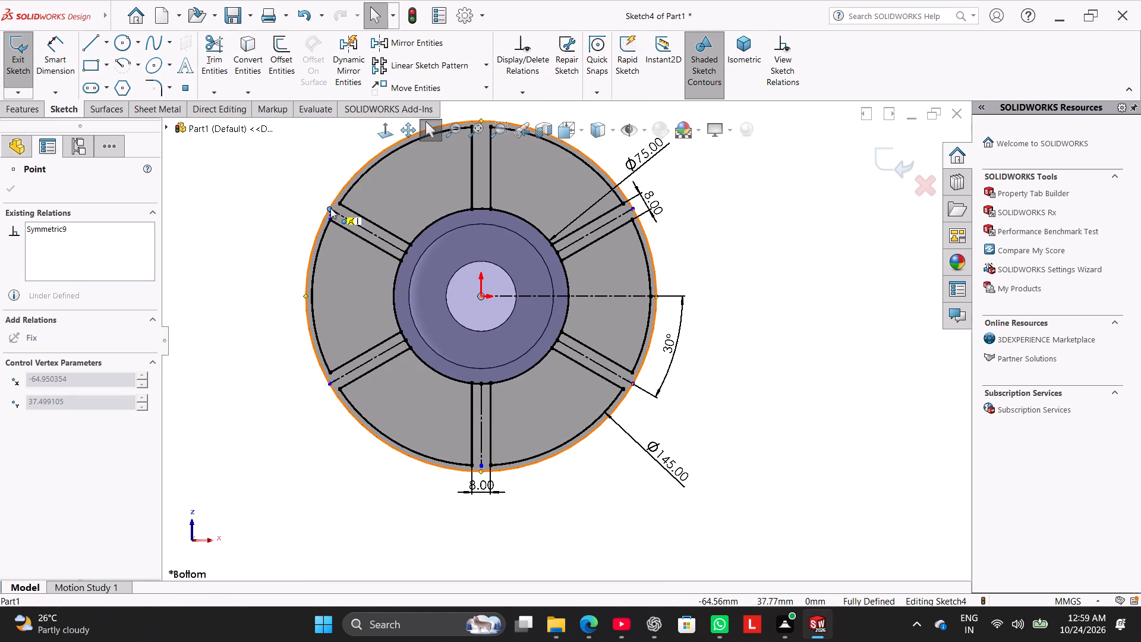
drag(330, 208, 329, 210)
click(224, 279)
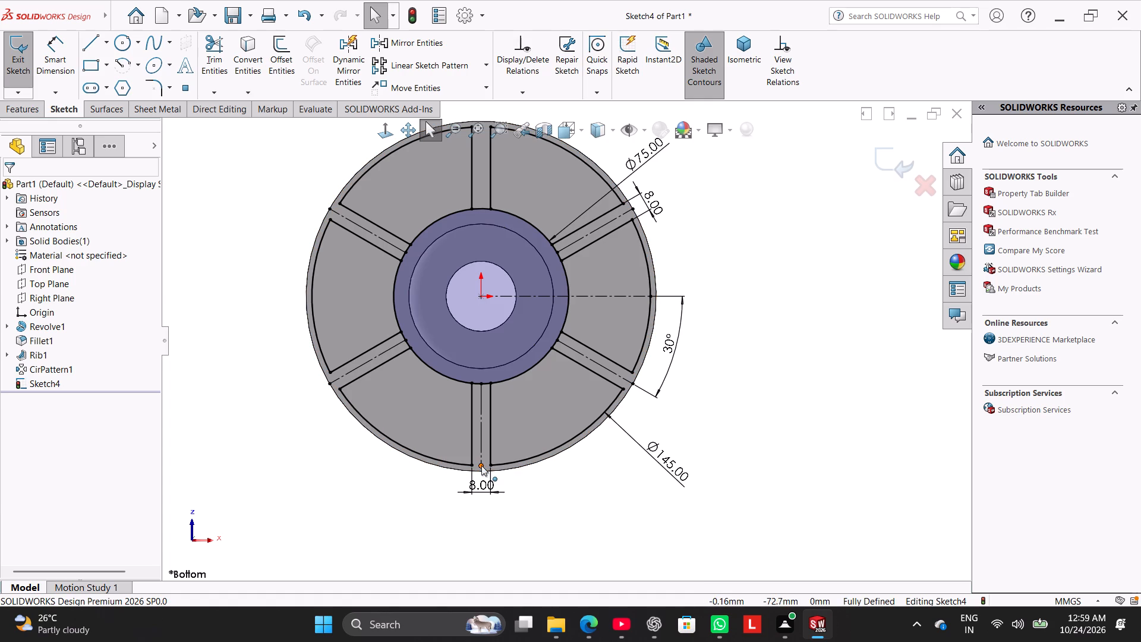
drag(481, 465, 488, 476)
click(334, 494)
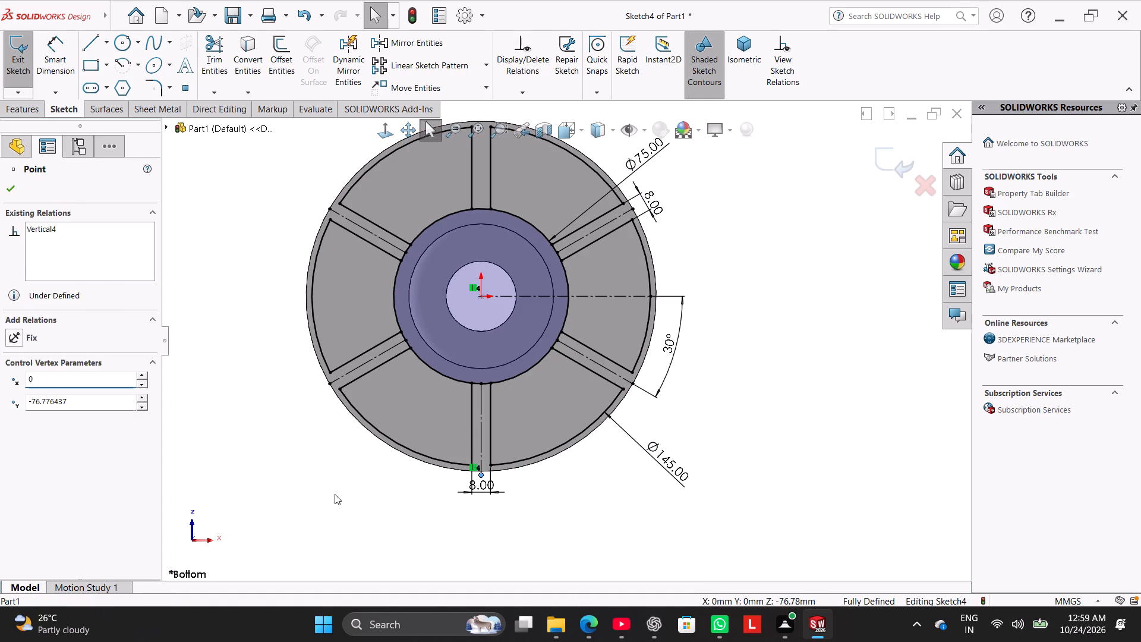
scroll(481, 469, down, 4)
drag(501, 458, 505, 451)
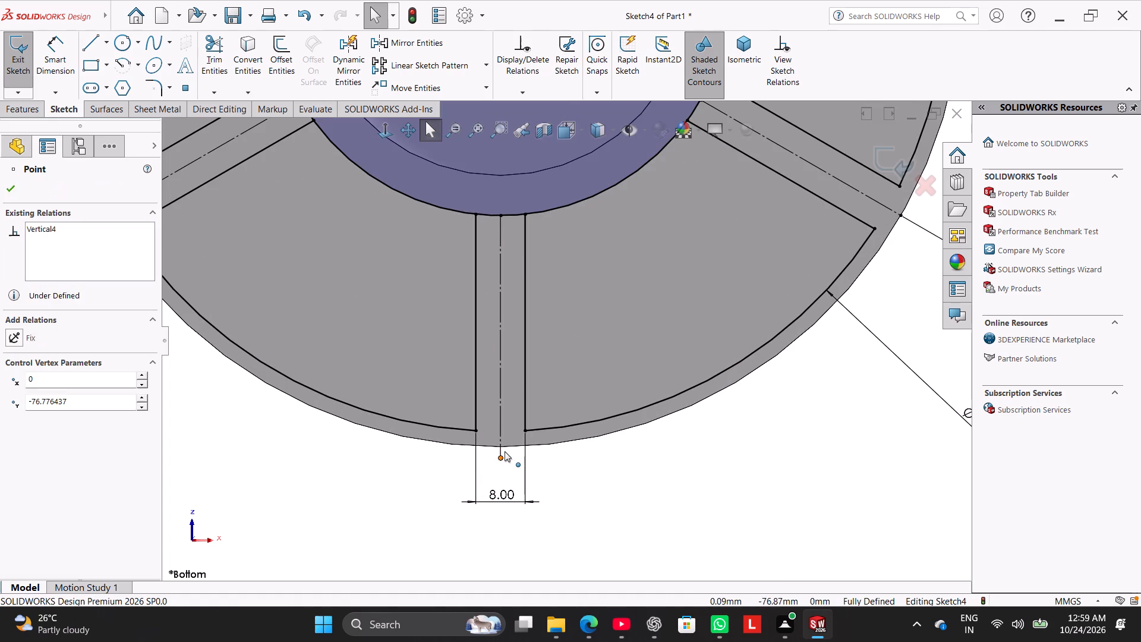
drag(505, 451, 506, 445)
click(406, 486)
Check with Smart Dimension the angle between the slot edges bounding the lower-right segment, without placing a dimension.
scroll(526, 396, up, 5)
scroll(587, 286, up, 2)
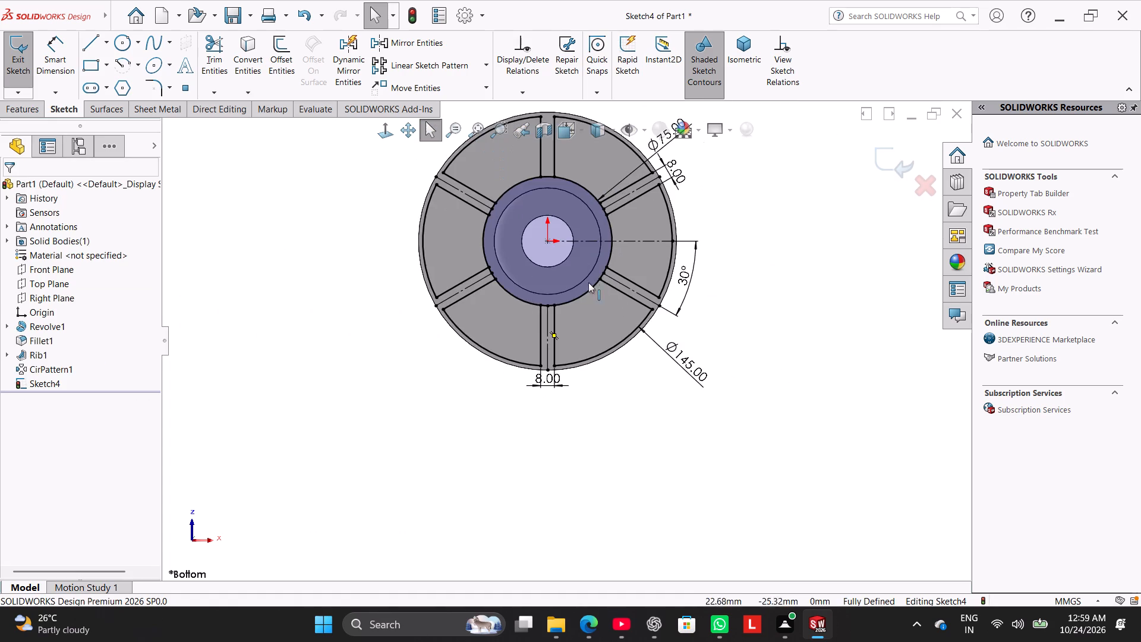
scroll(608, 267, down, 1)
scroll(614, 259, up, 2)
scroll(673, 261, down, 1)
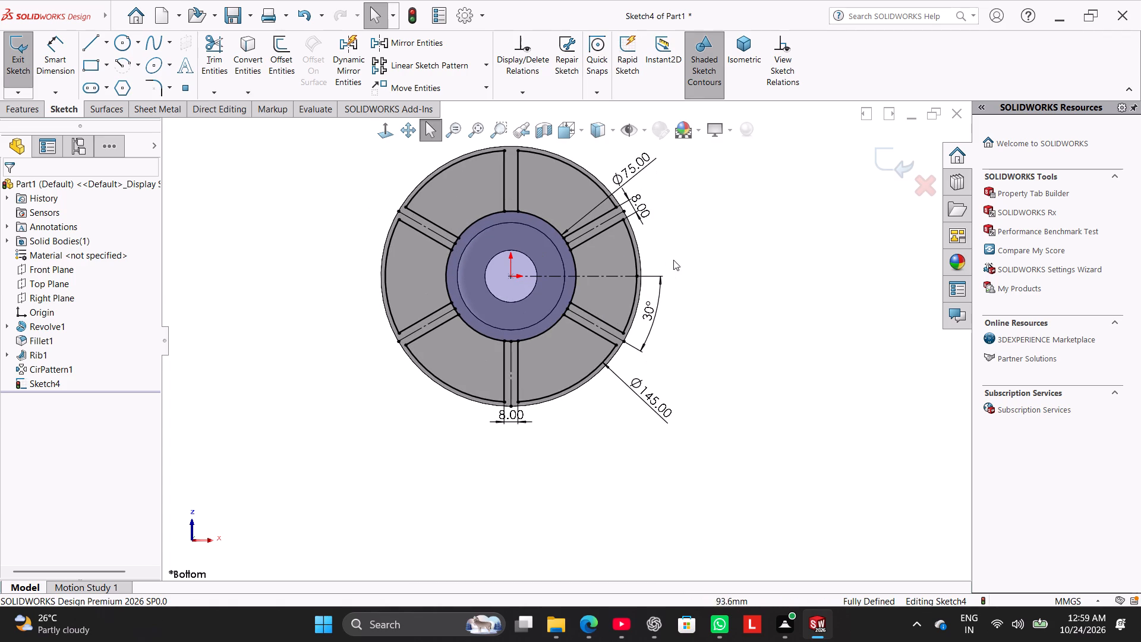
click(56, 65)
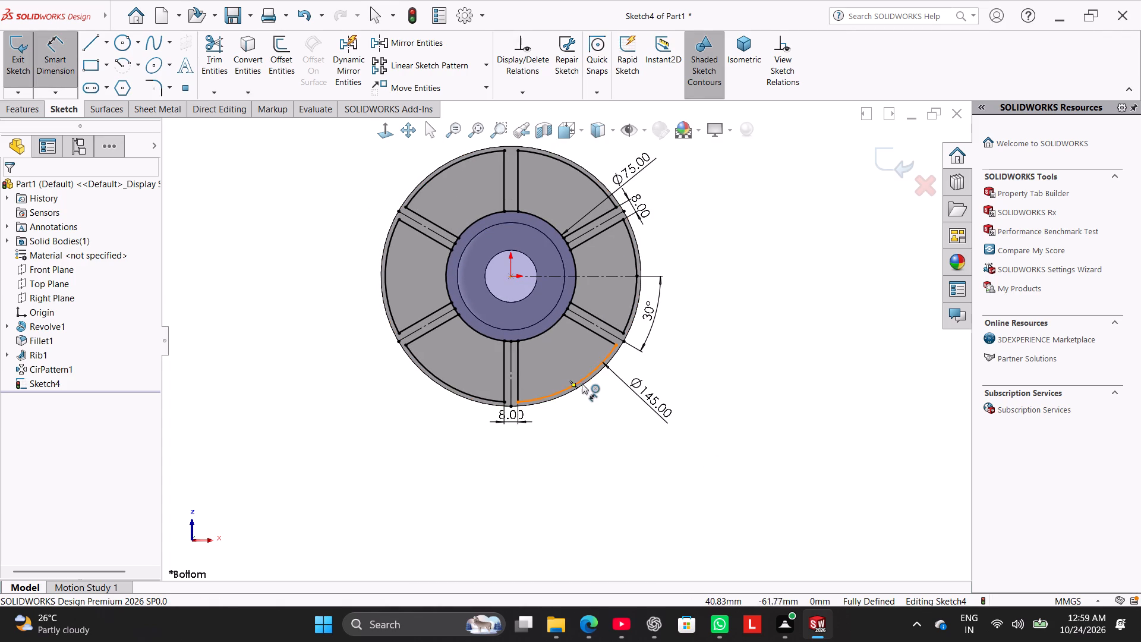
click(582, 383)
click(62, 67)
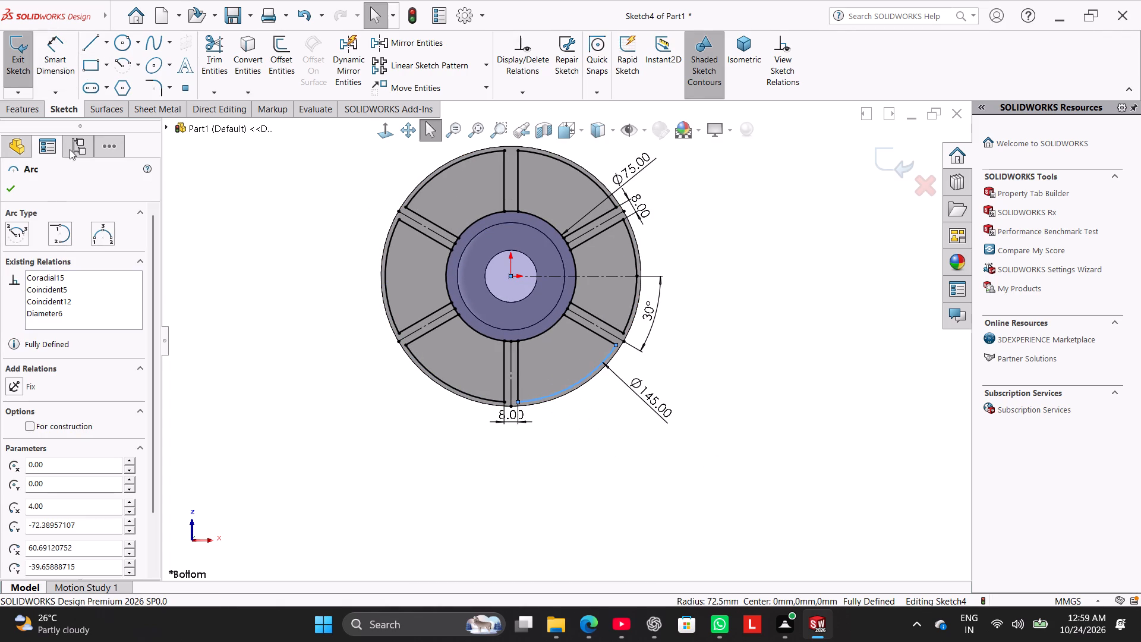
click(65, 56)
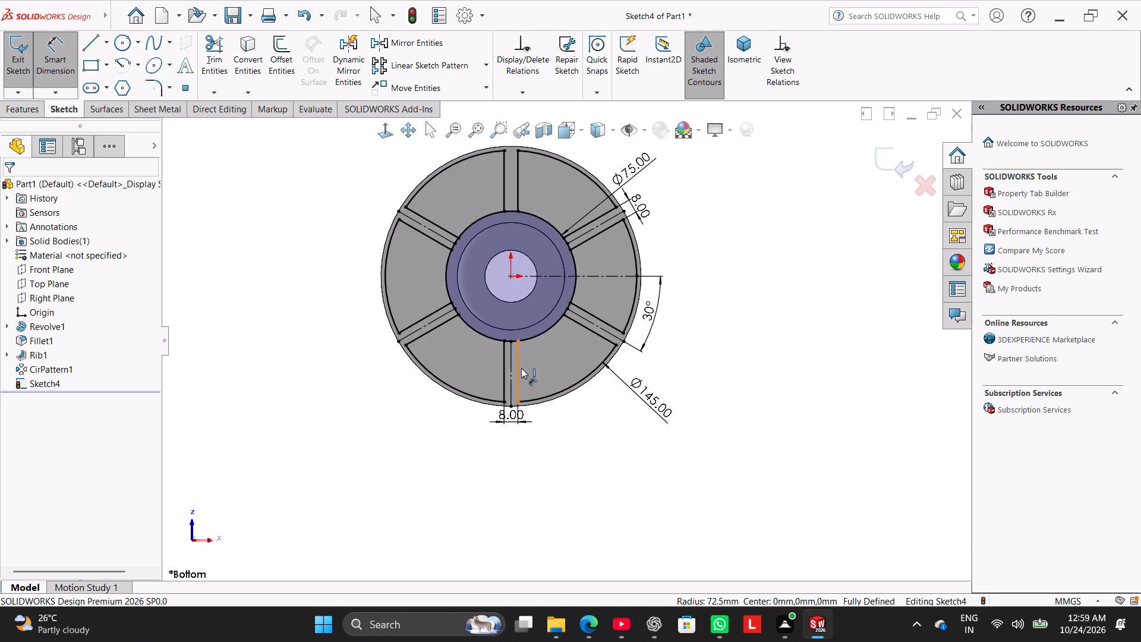
click(521, 368)
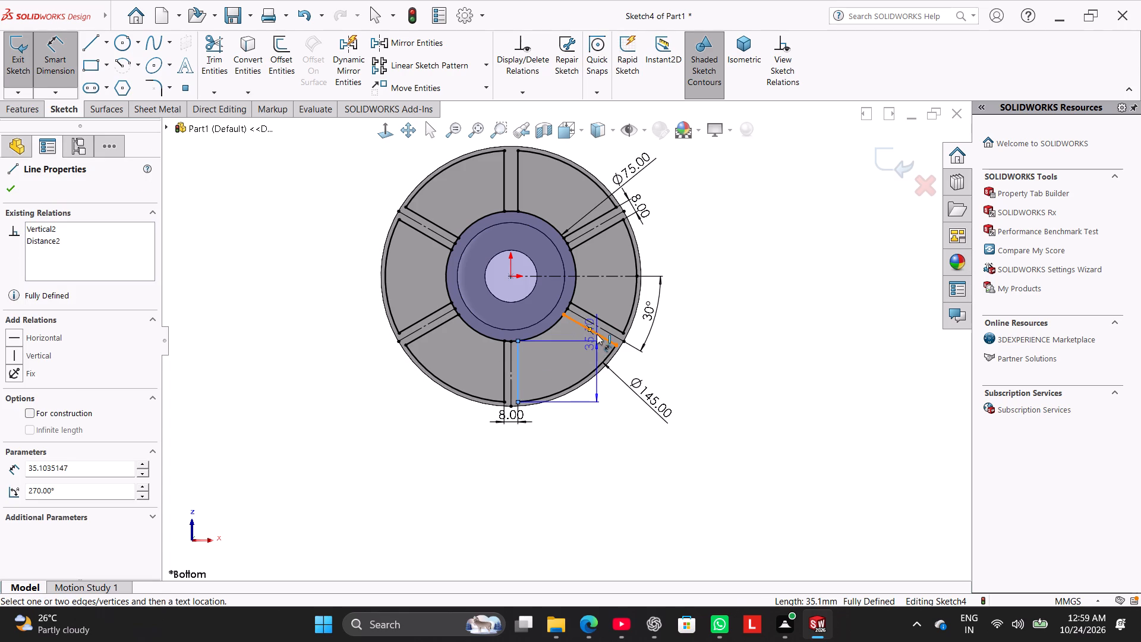
click(598, 335)
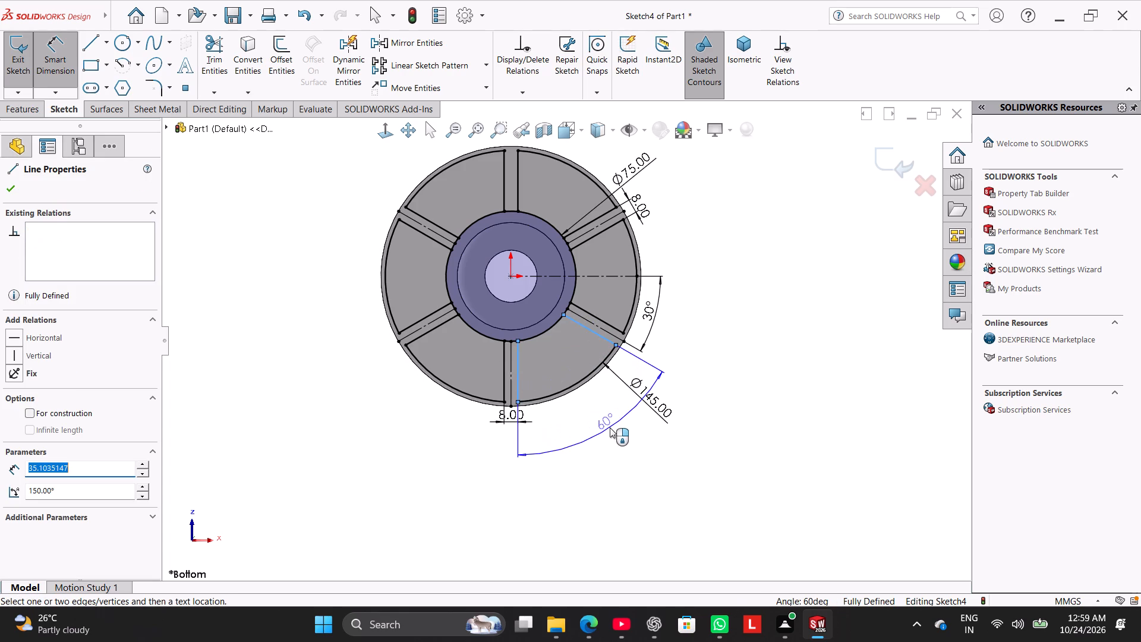
click(67, 65)
Check with Smart Dimension the angle between the slot edges bounding the right-hand segment, without placing a dimension.
click(58, 61)
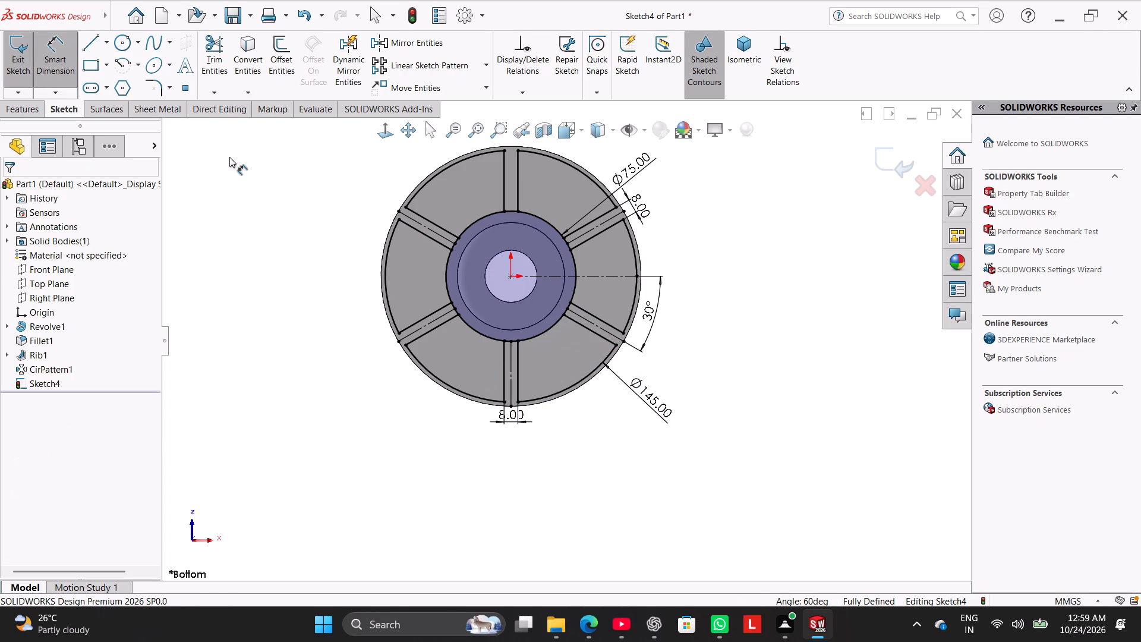
click(605, 229)
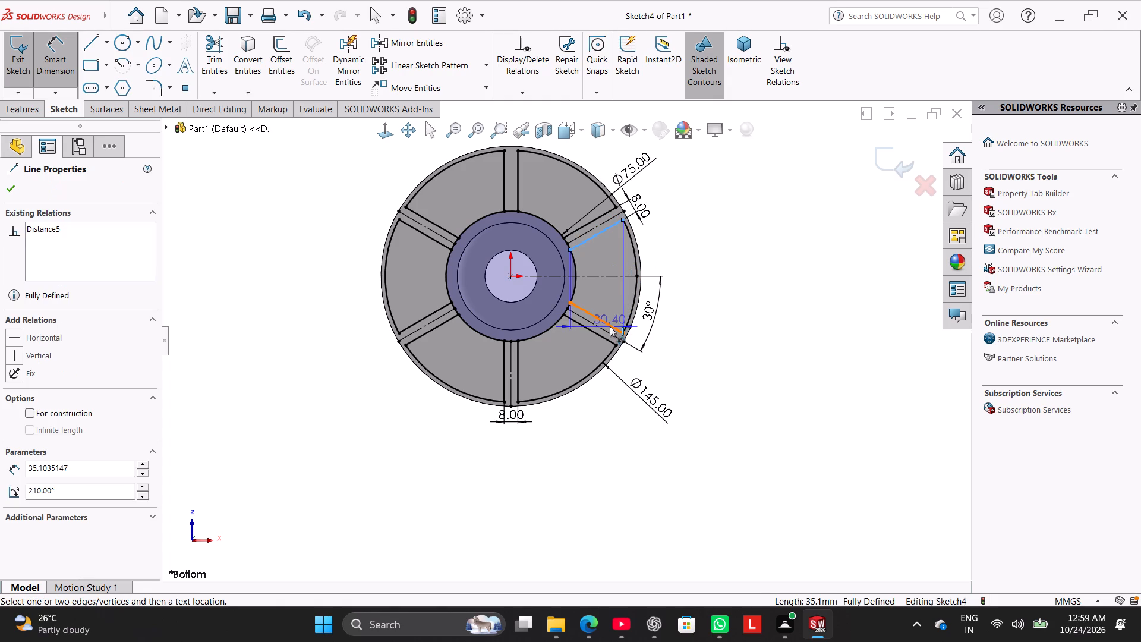
click(610, 326)
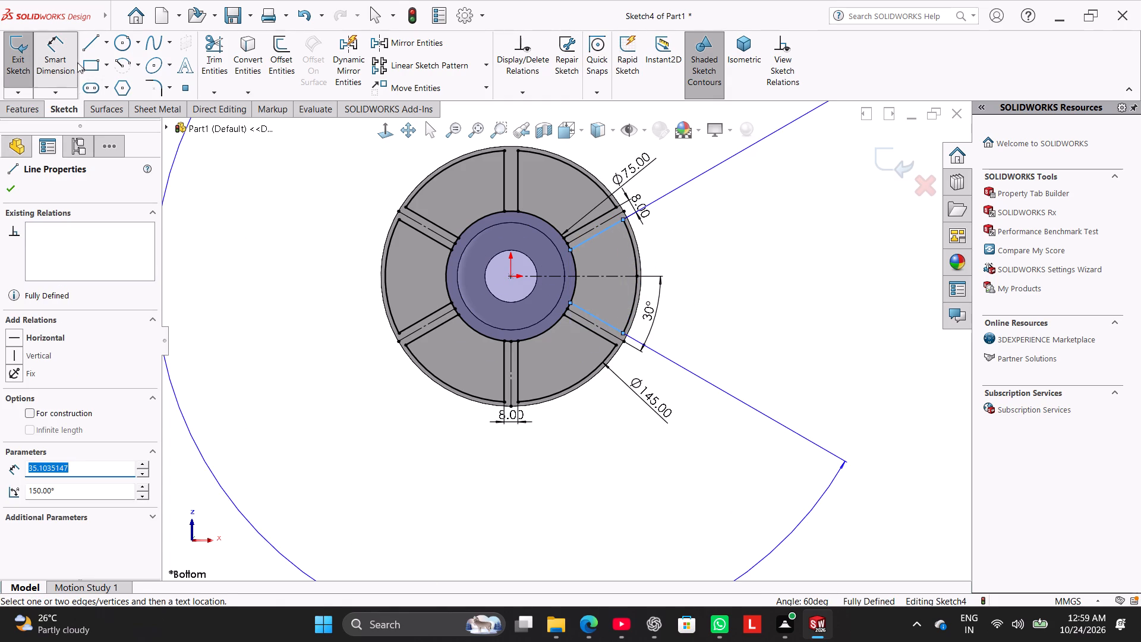
click(68, 59)
click(230, 223)
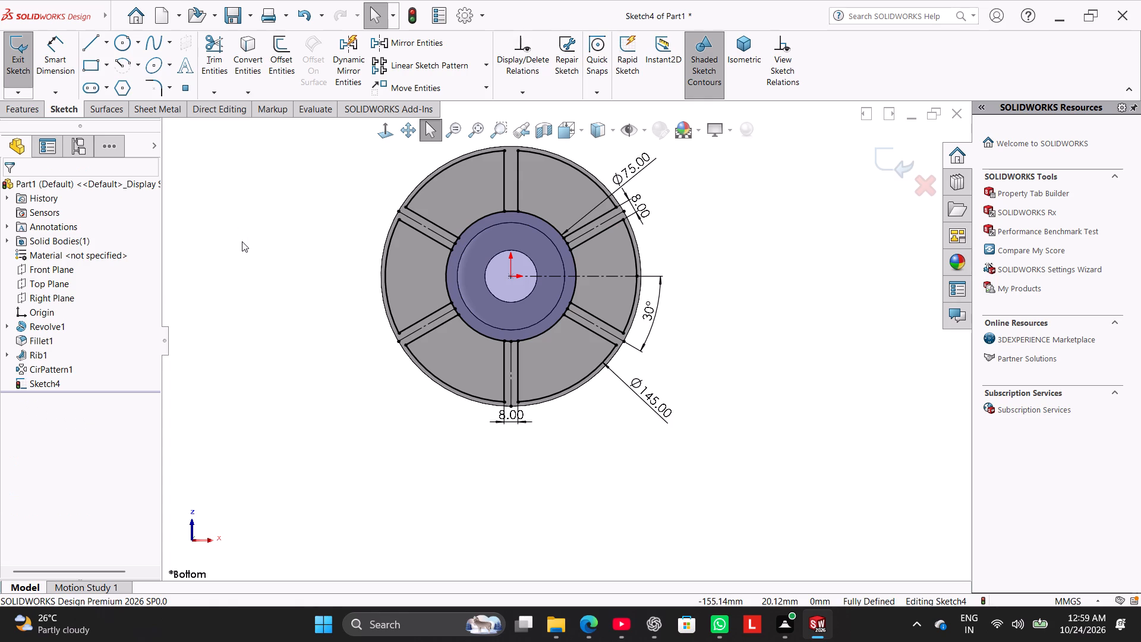
Check the upper-left segment's outer arc radius, the upper-left slot's width and the angle between the segment's side edges, without placing dimensions.
click(49, 62)
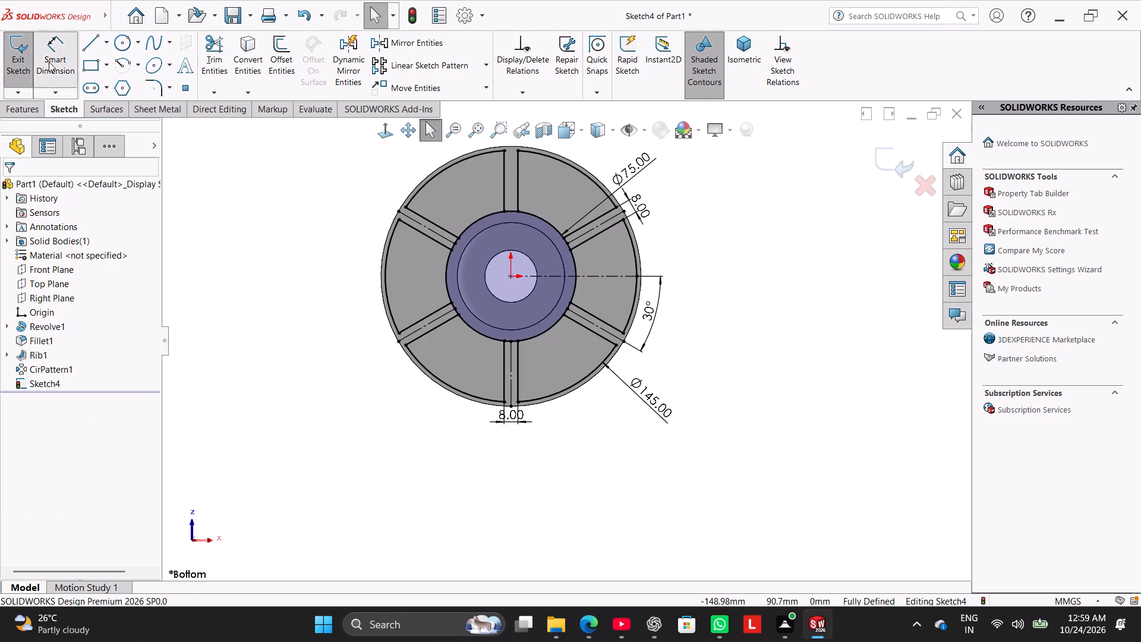
click(436, 175)
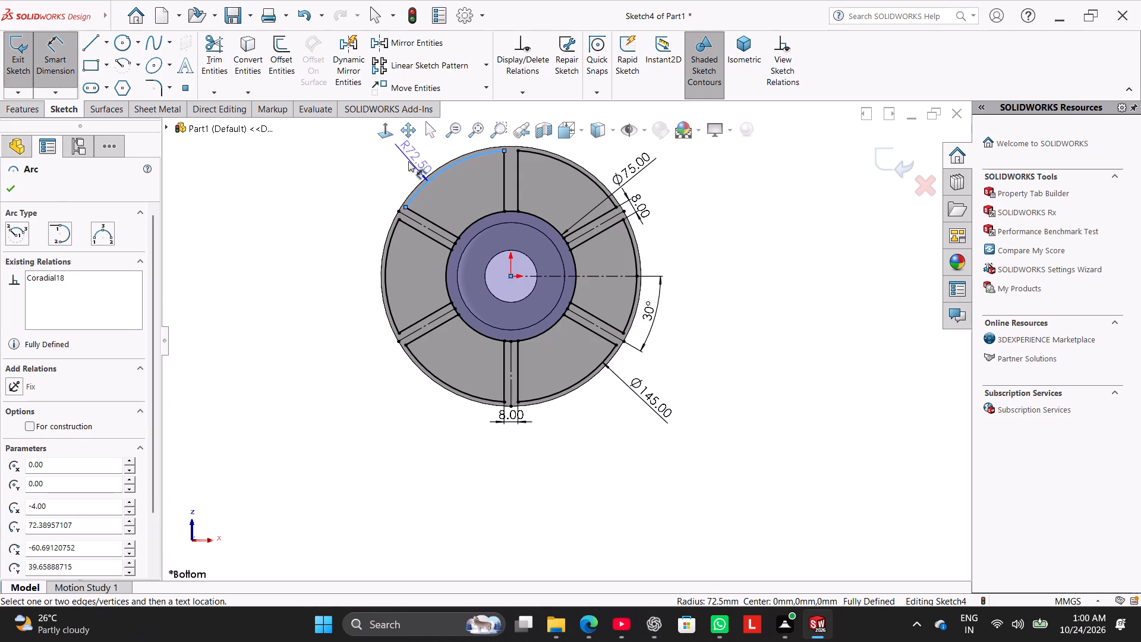
click(65, 64)
click(65, 57)
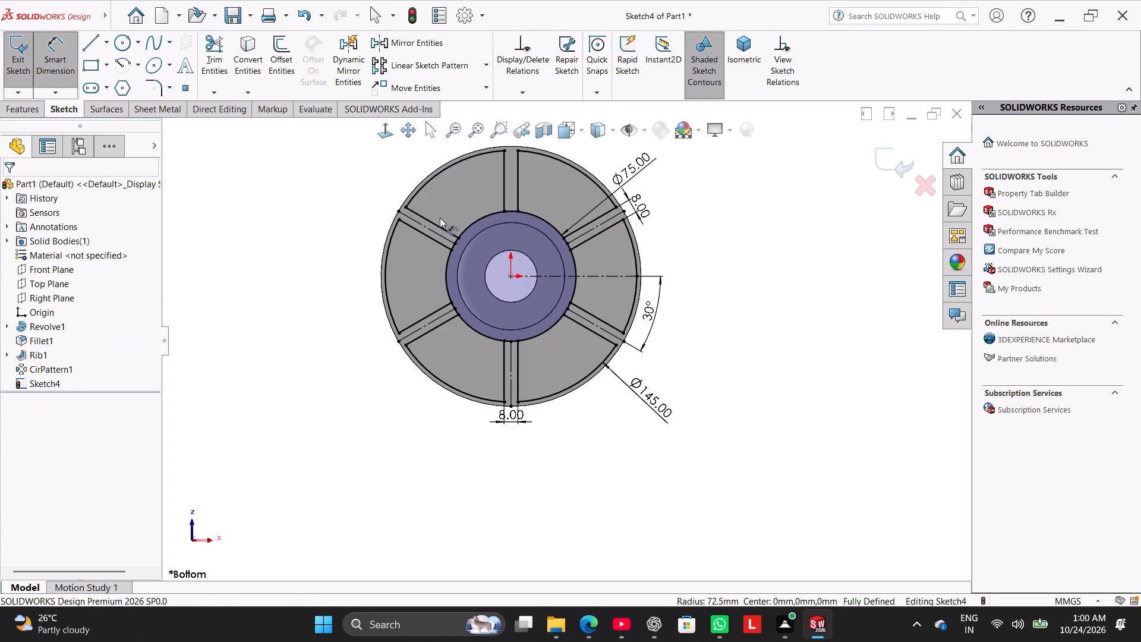
click(434, 226)
click(433, 240)
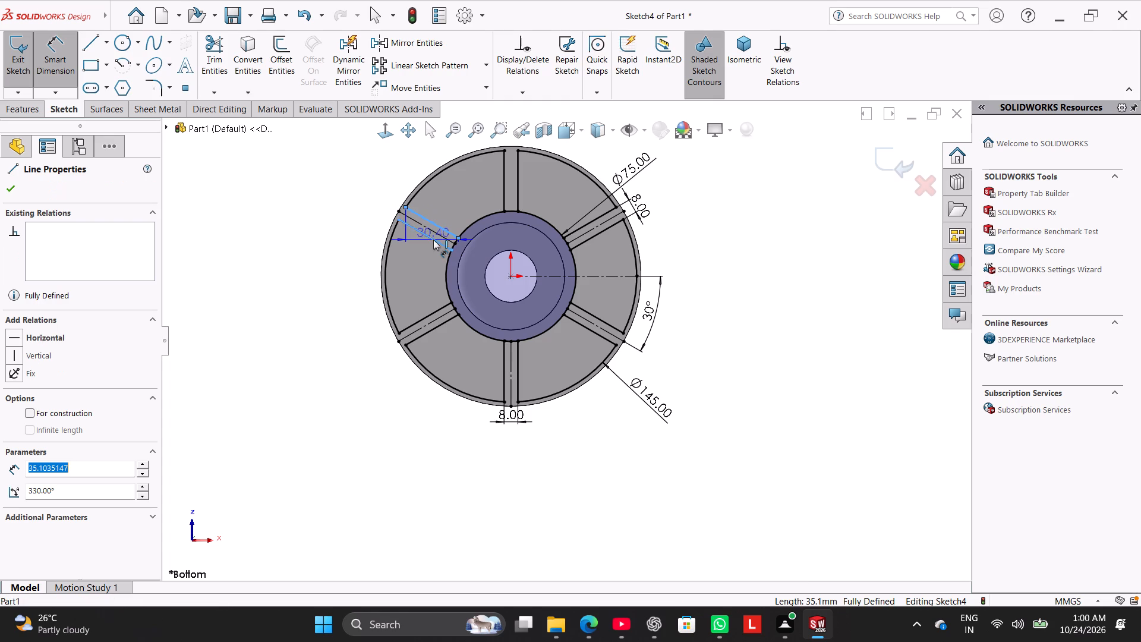
click(45, 77)
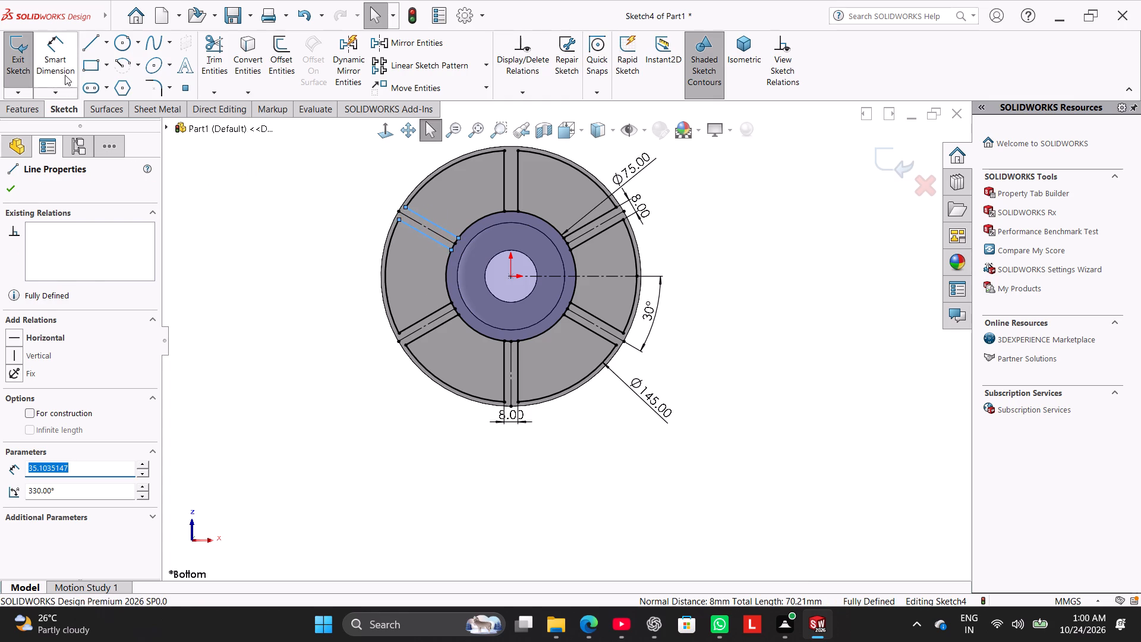
click(63, 68)
click(444, 228)
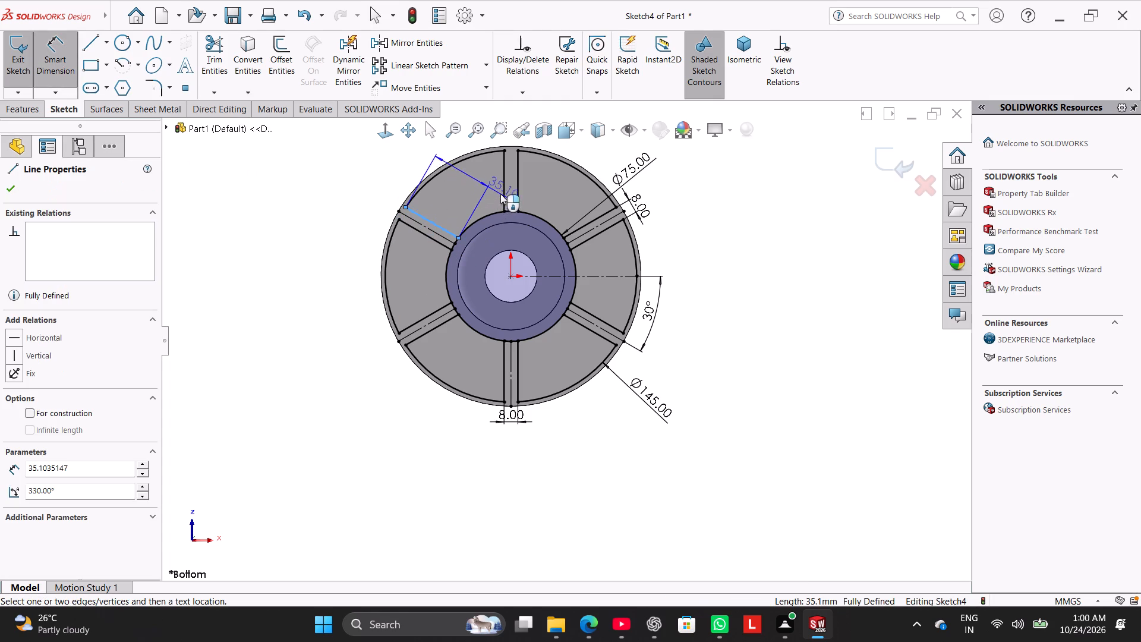
click(502, 191)
drag(61, 63, 91, 92)
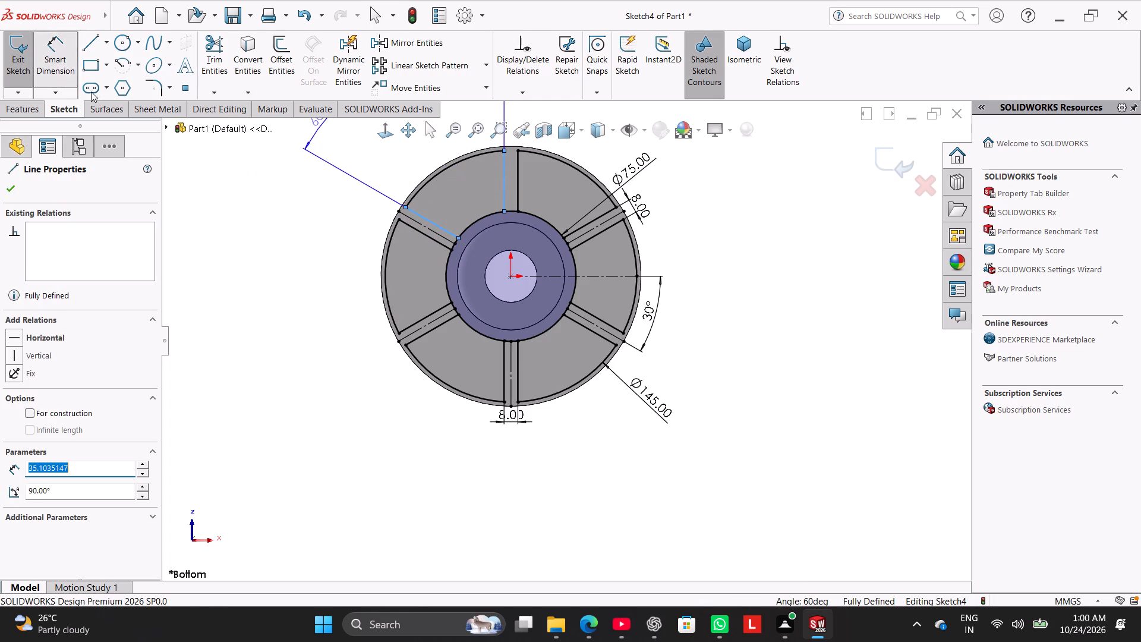
drag(91, 92, 68, 70)
click(220, 234)
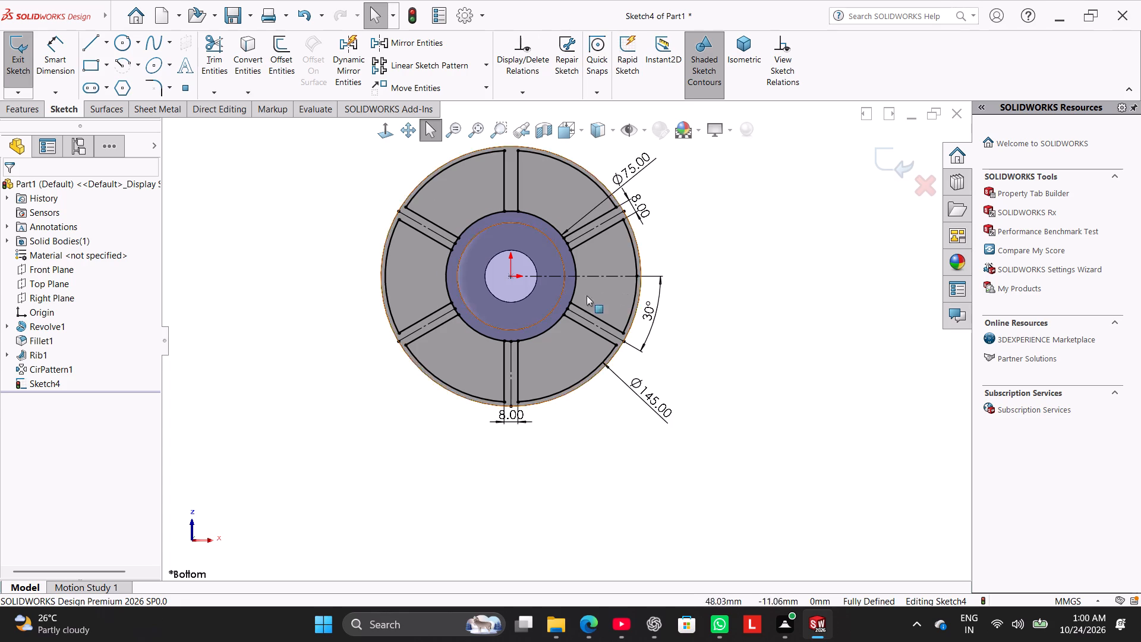
Check the angles from the lower-right slot's centreline to the upper-right and lower-left slot centrelines, without placing dimensions.
click(58, 57)
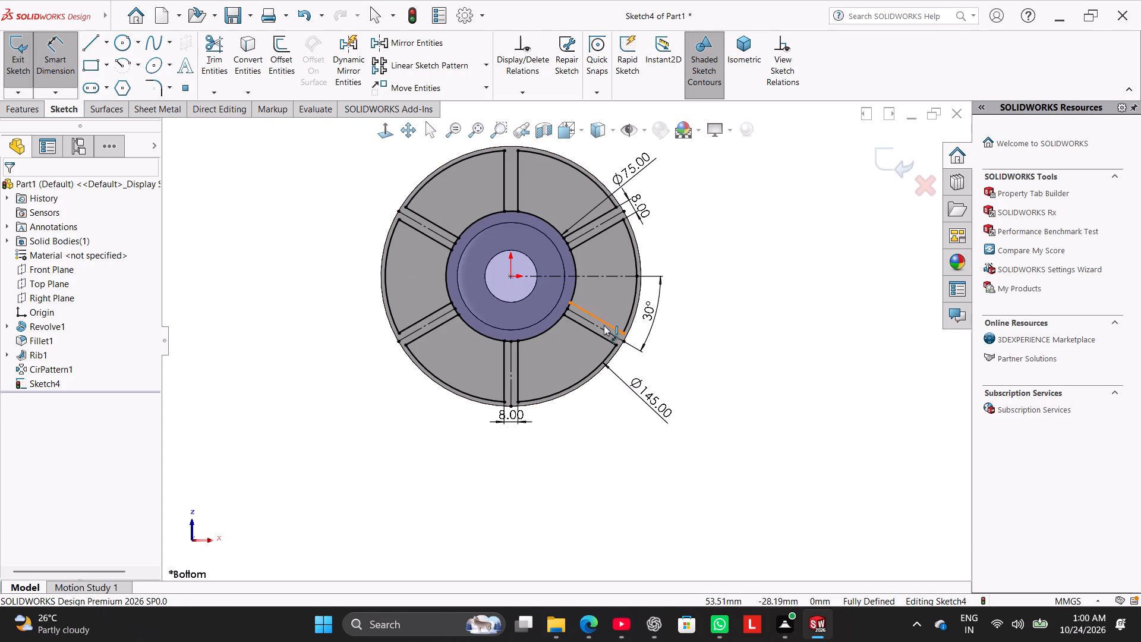
click(604, 328)
click(588, 234)
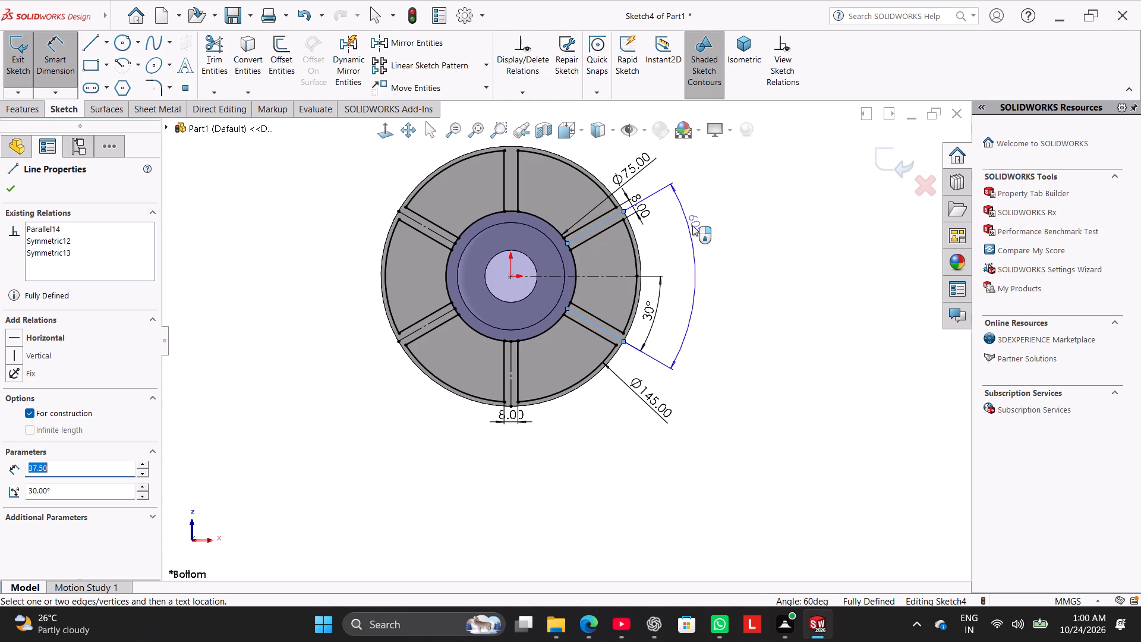
click(62, 53)
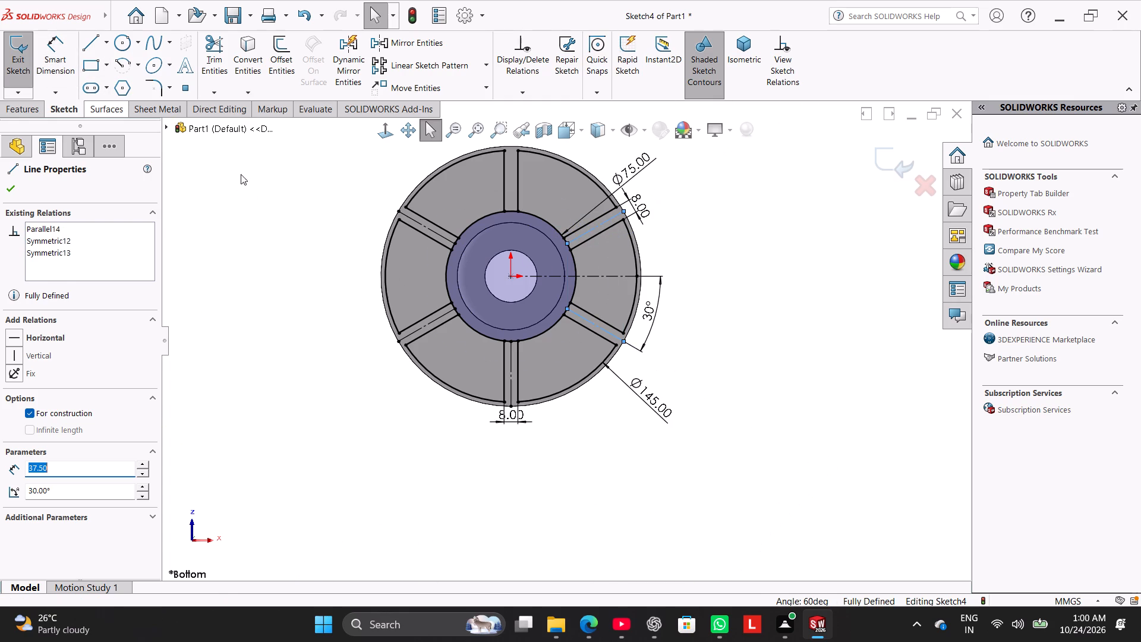
click(280, 210)
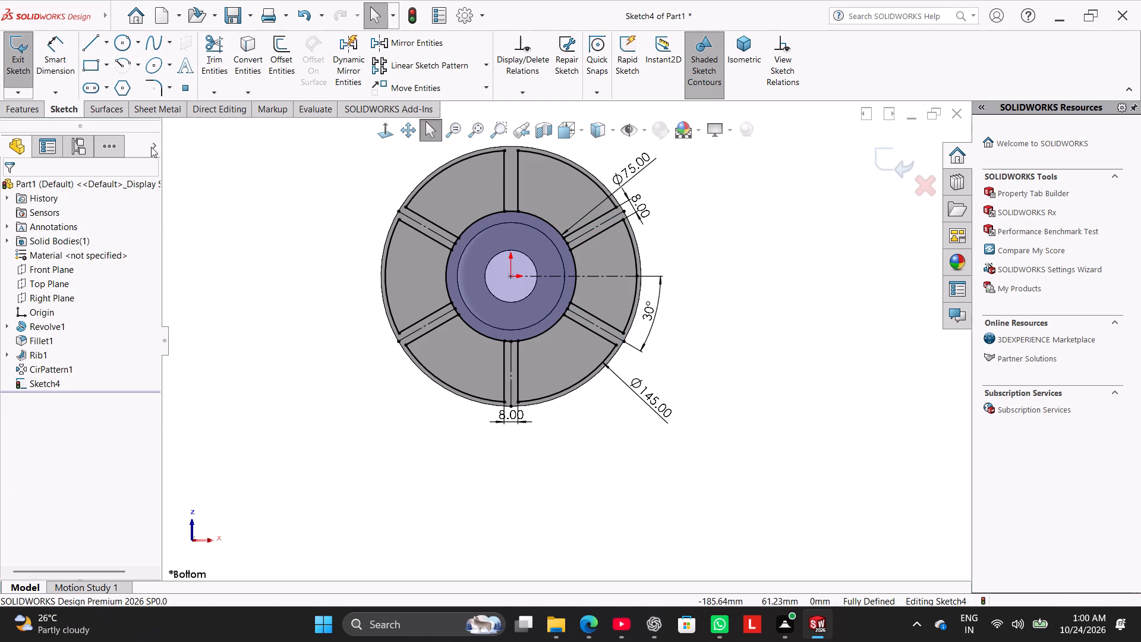
click(52, 62)
click(417, 332)
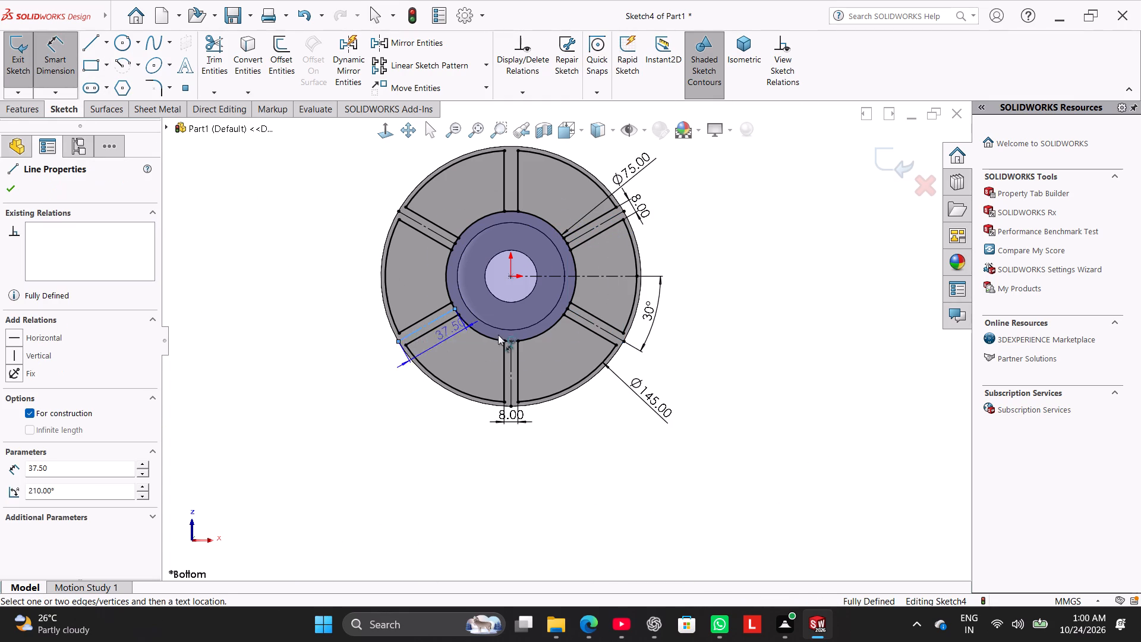
click(596, 326)
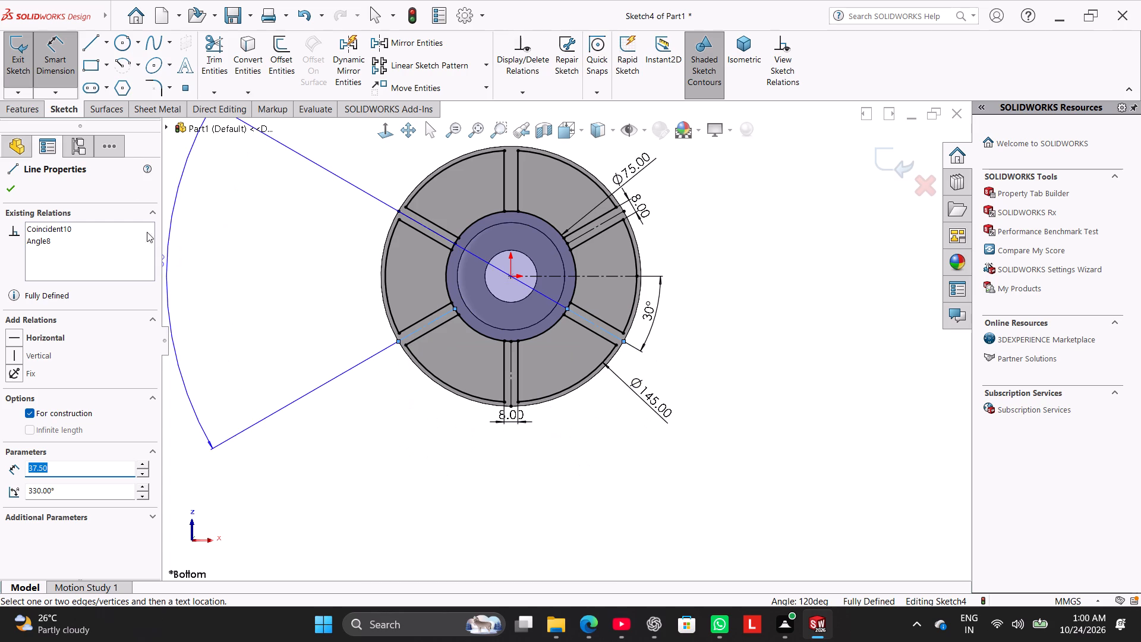
click(59, 59)
click(289, 297)
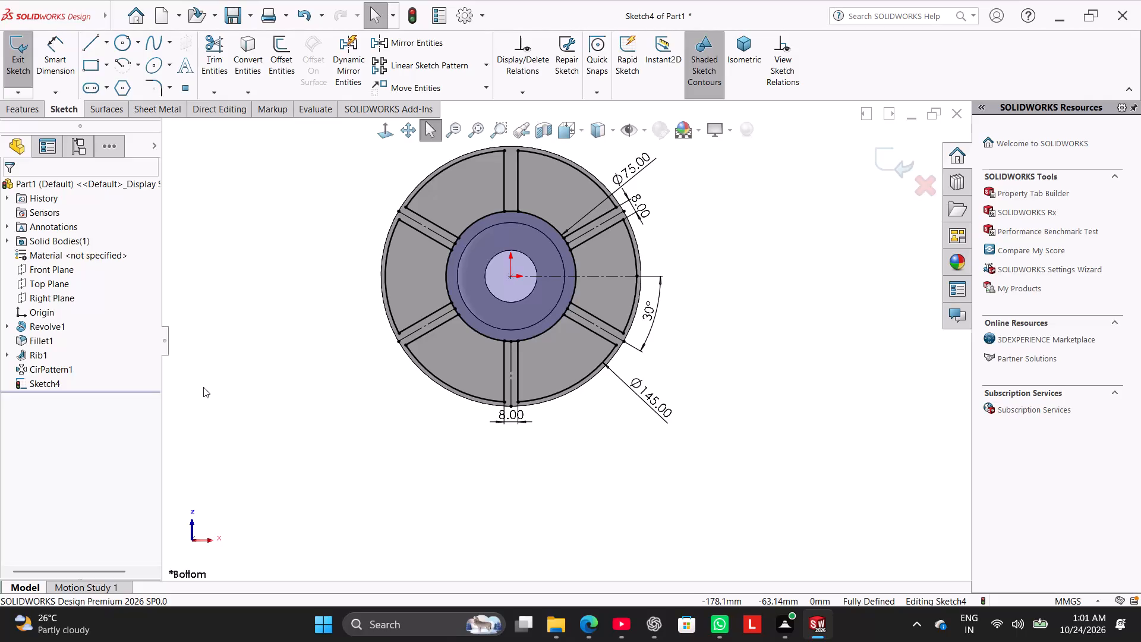
Trim the 75 mm circle between the slot lines at the bottom slot, on both sides of its centreline.
drag(215, 68, 225, 85)
scroll(519, 359, down, 6)
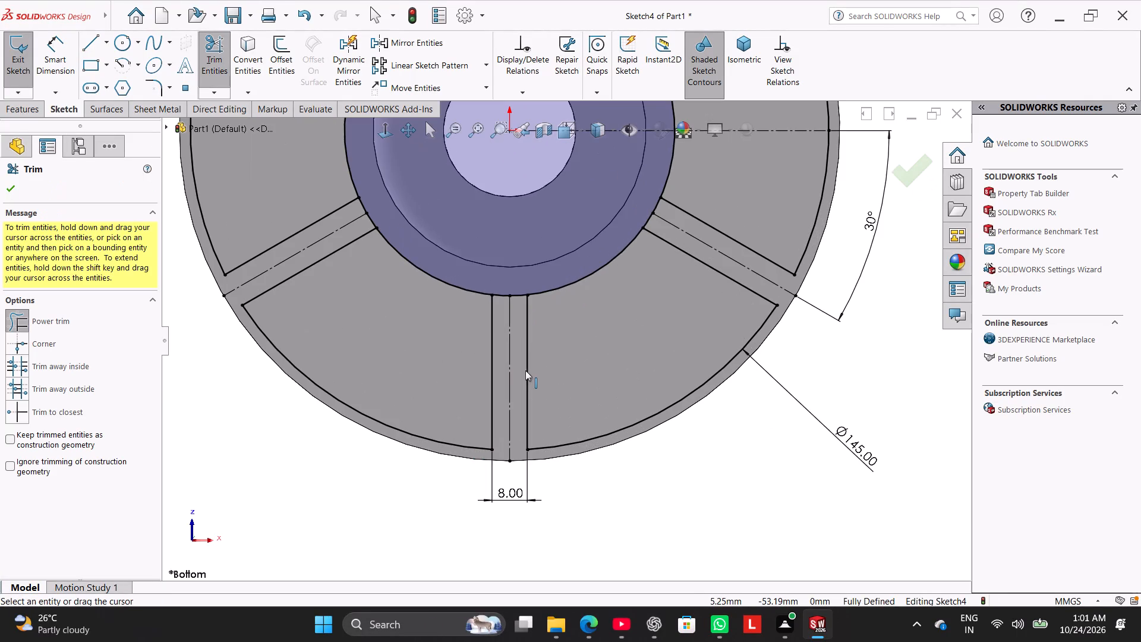
drag(513, 276, 519, 302)
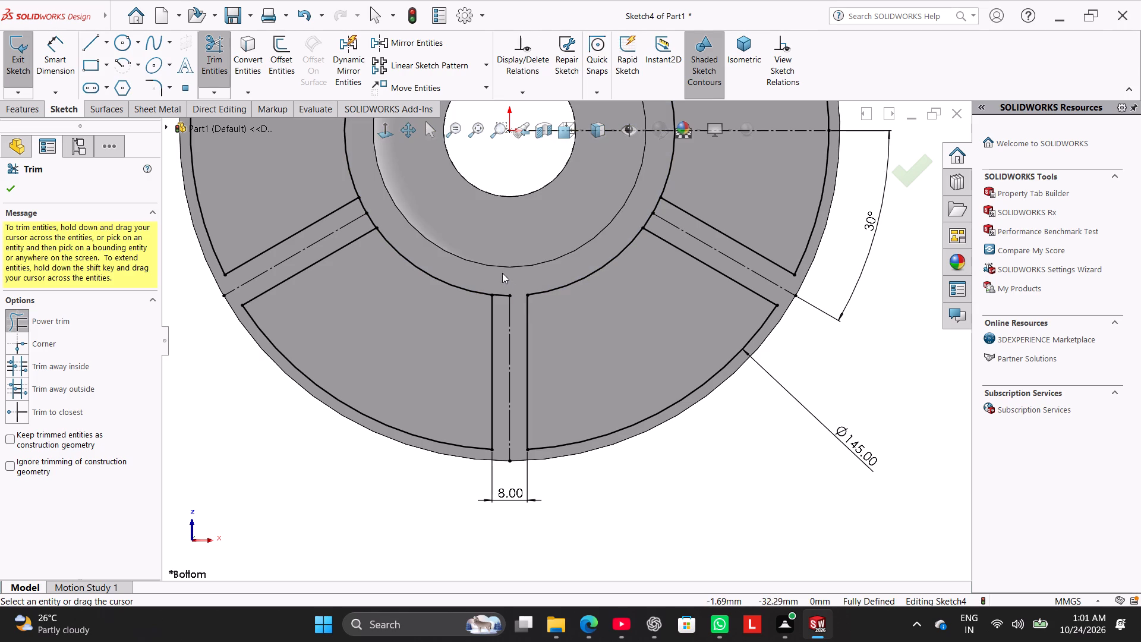
drag(502, 273, 502, 310)
Trim the 75 mm circle between the slot lines at the lower-right slot.
scroll(632, 247, up, 2)
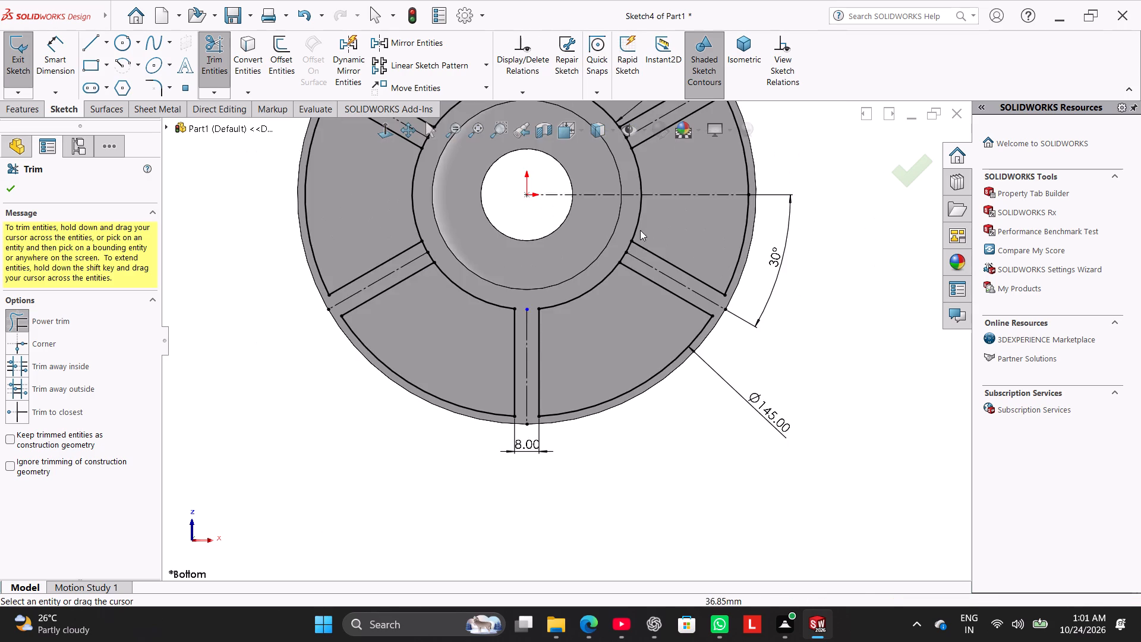
scroll(650, 225, up, 3)
scroll(575, 272, down, 4)
drag(617, 310, 642, 324)
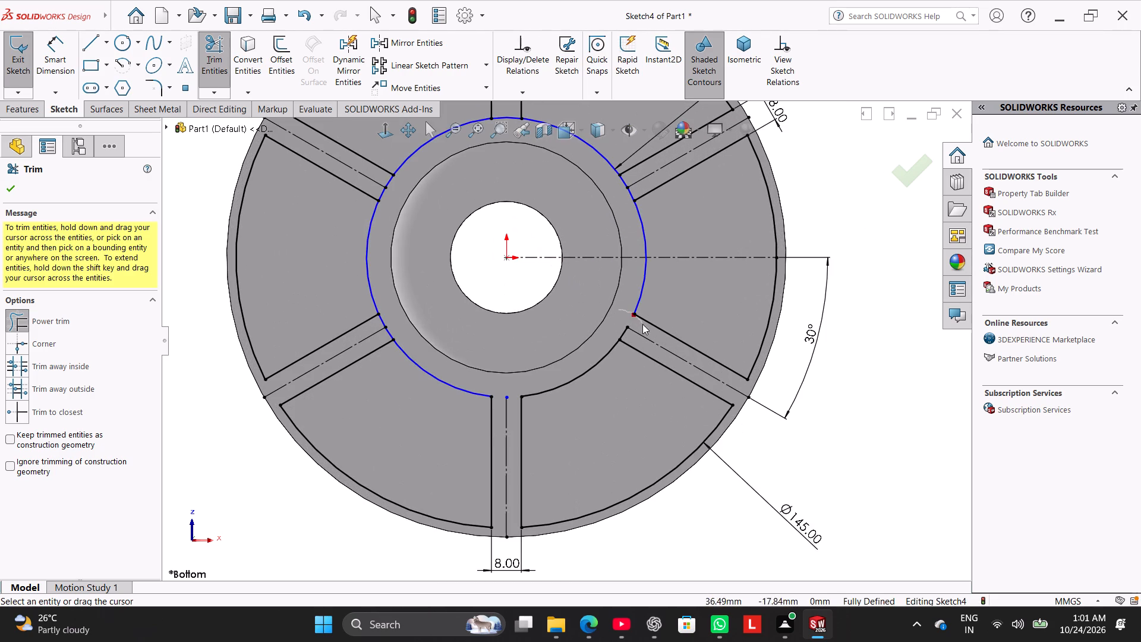
drag(642, 324, 642, 325)
drag(612, 332, 636, 336)
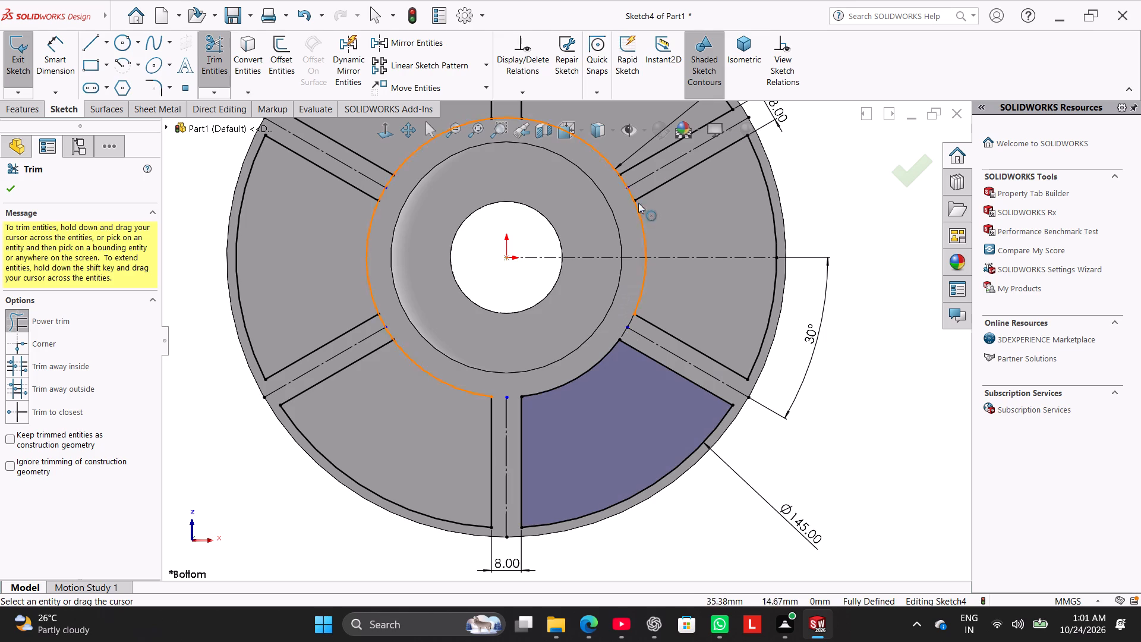
Trim the 75 mm circle between the slot lines at the upper-right and top slots.
scroll(638, 197, down, 4)
drag(624, 219, 592, 239)
drag(601, 195, 584, 209)
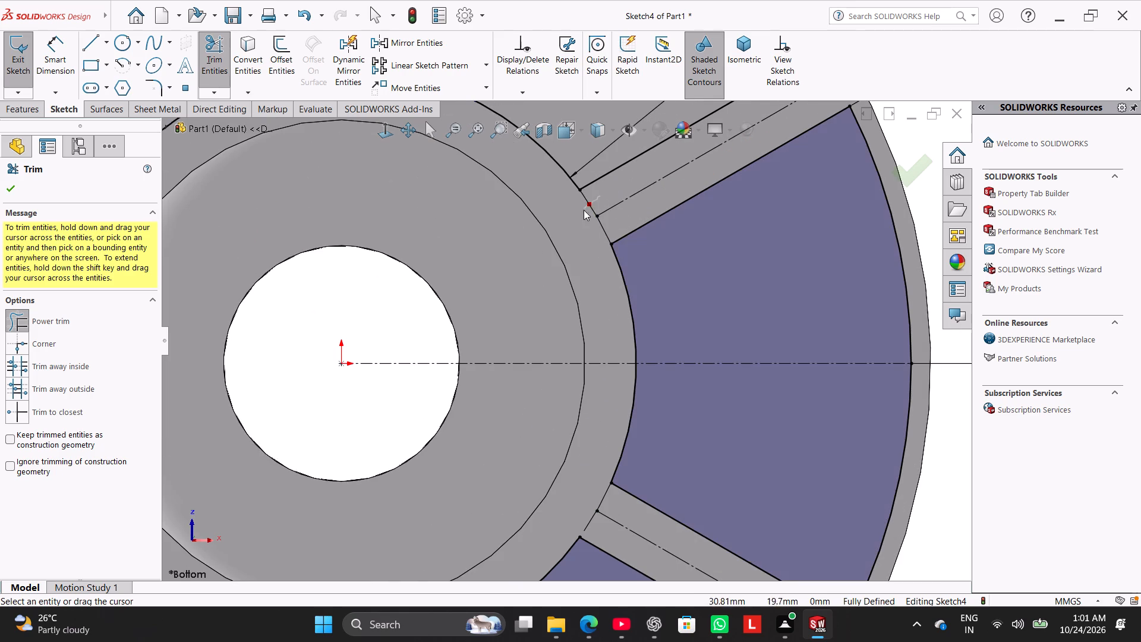
scroll(587, 177, up, 5)
scroll(470, 199, down, 4)
drag(499, 273, 500, 319)
Trim the 75 mm circle between the slot lines at the upper-left slot.
scroll(480, 319, up, 3)
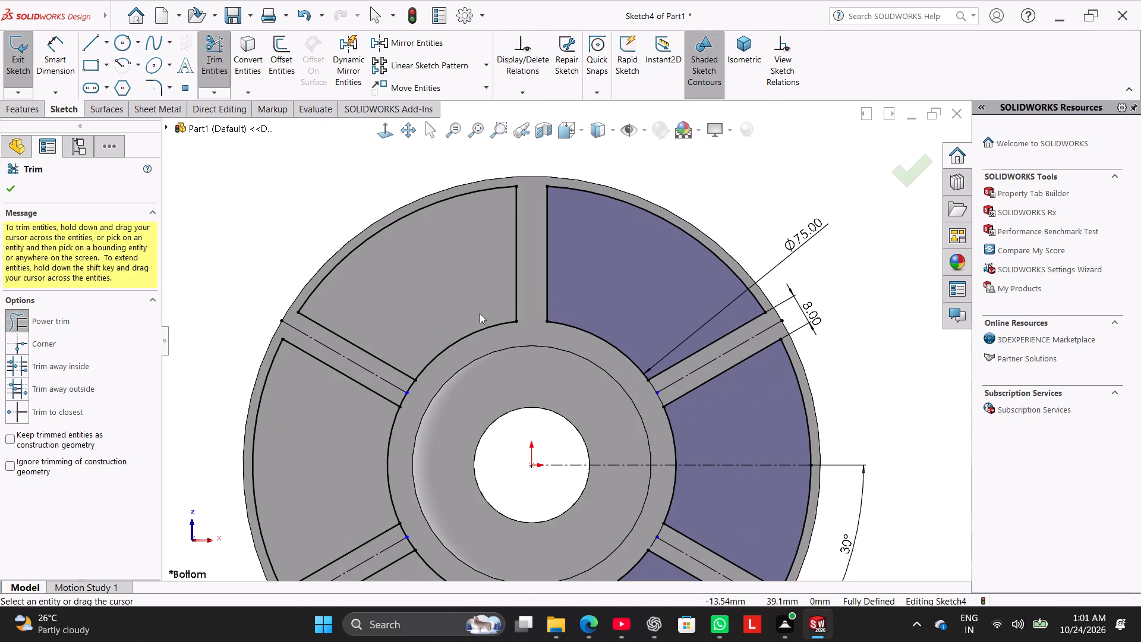
scroll(402, 374, down, 4)
drag(422, 364, 474, 404)
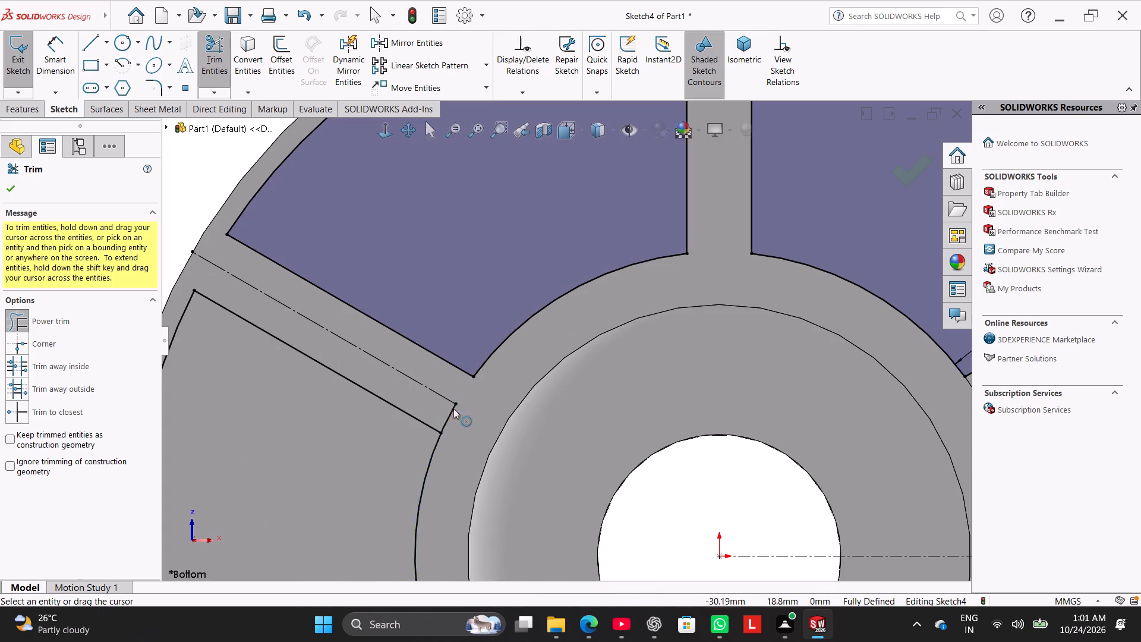
drag(442, 405, 473, 421)
Trim the 75 mm circle between the slot lines at the lower-left slot, on both sides of its centreline, and finish trimming.
scroll(468, 414, up, 6)
scroll(513, 453, down, 7)
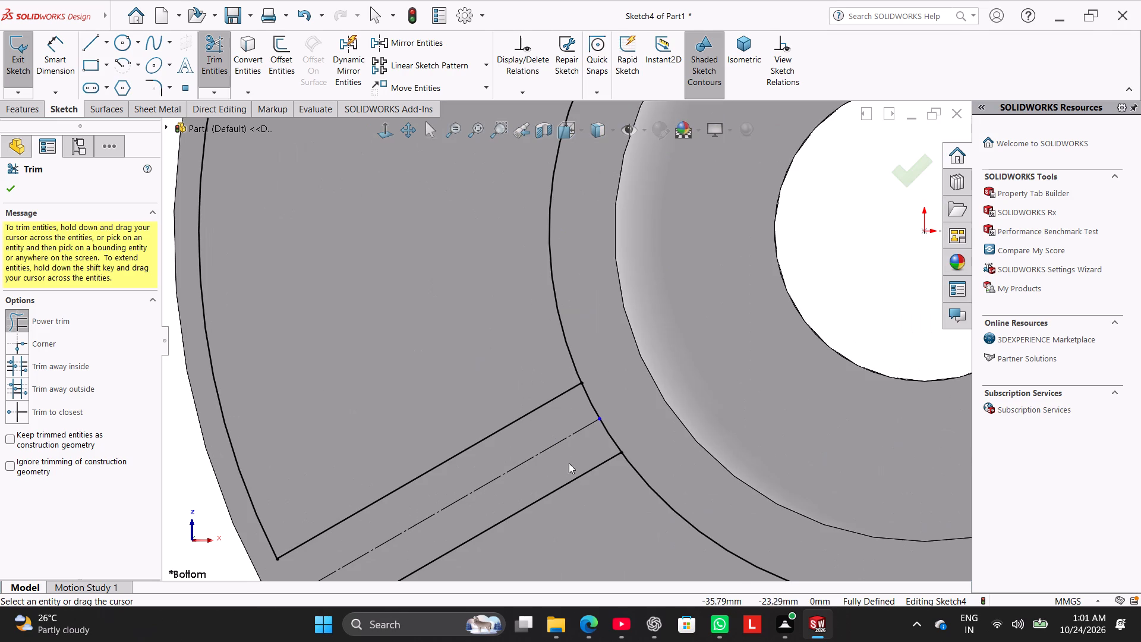
drag(588, 461, 629, 444)
drag(565, 414, 635, 374)
scroll(633, 383, up, 7)
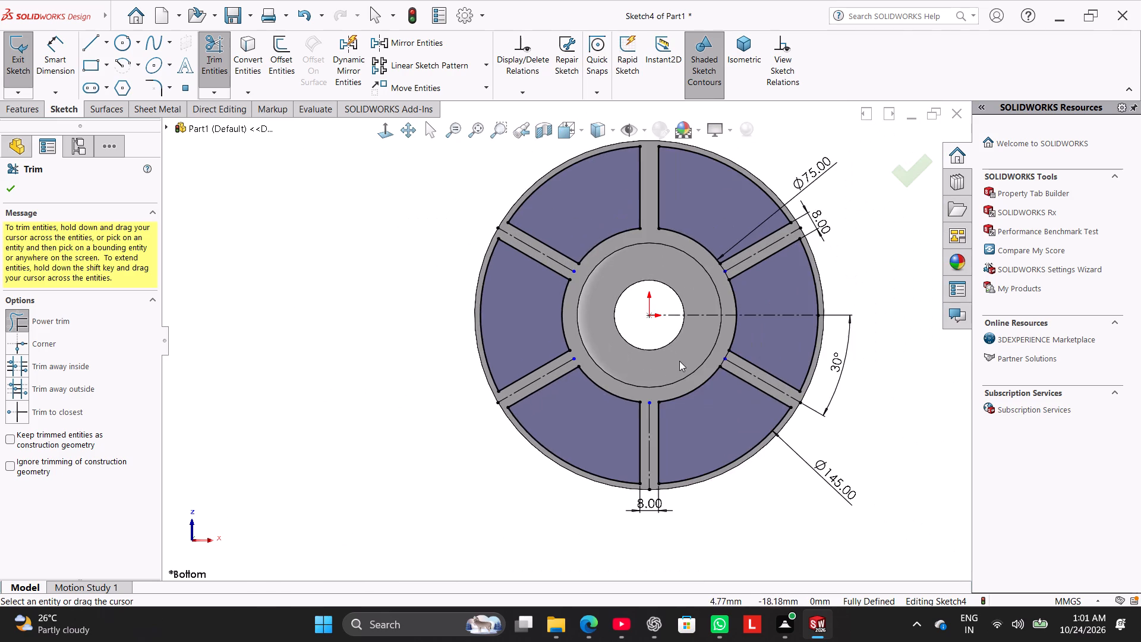
scroll(679, 361, up, 2)
scroll(603, 370, down, 1)
click(272, 267)
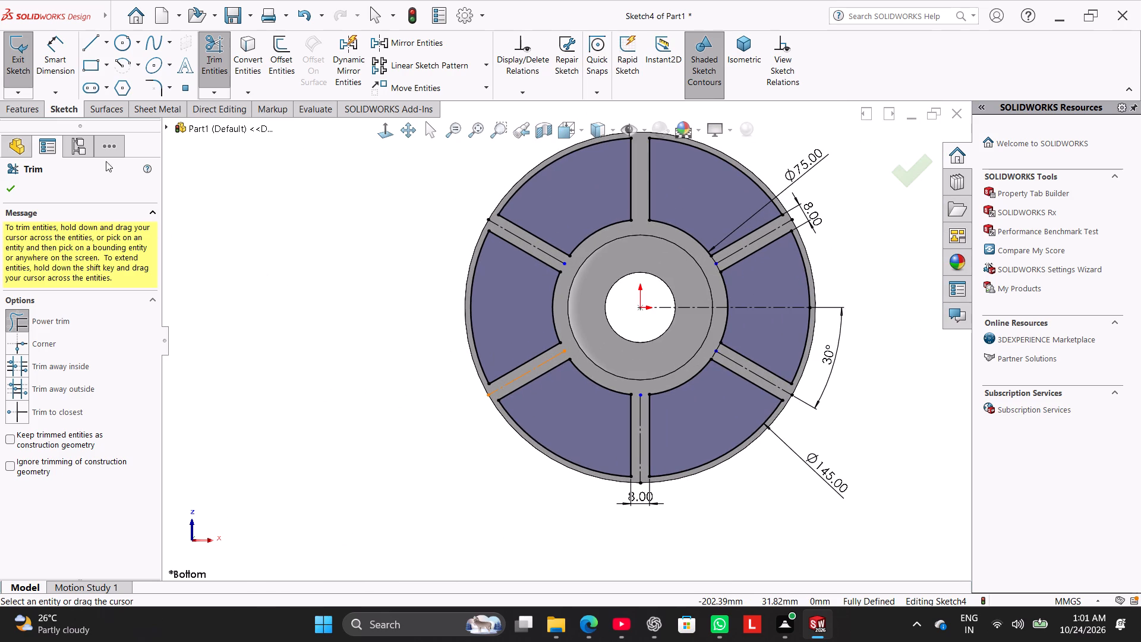
click(10, 187)
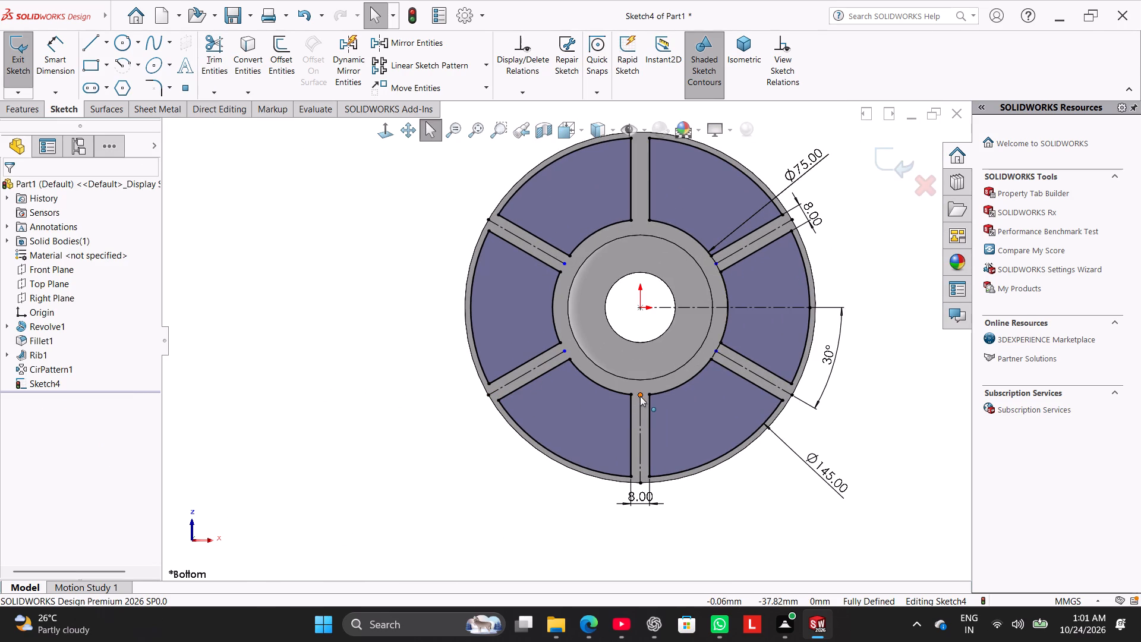
Extend the inner ends of the bottom and diagonal slot centrelines to the origin.
drag(640, 396, 658, 307)
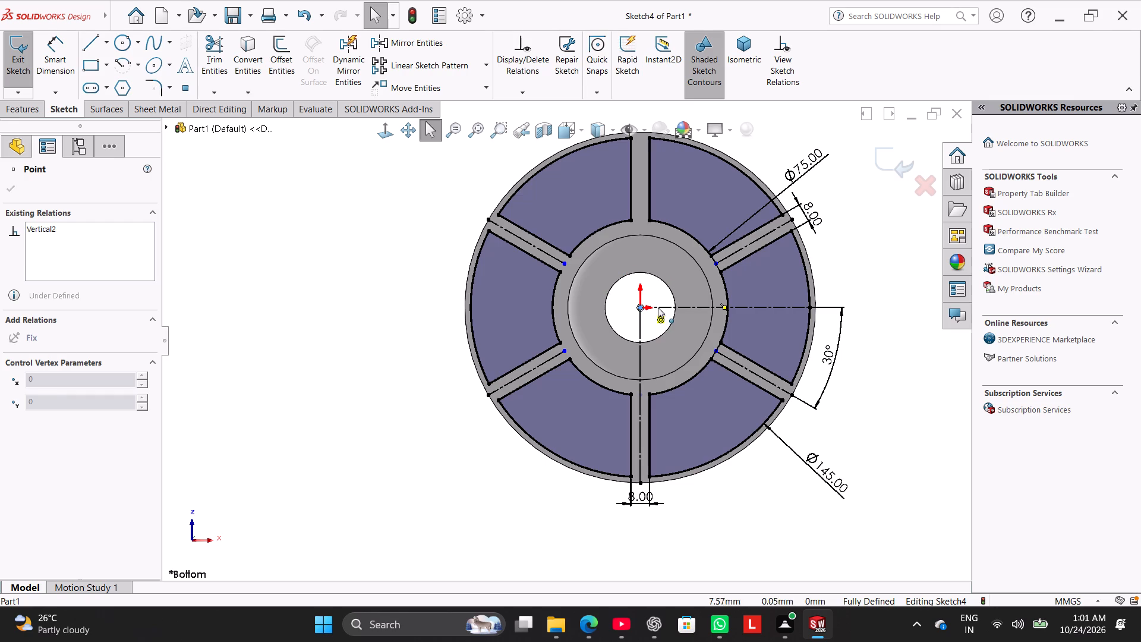
drag(658, 307, 656, 314)
click(424, 476)
scroll(689, 341, down, 4)
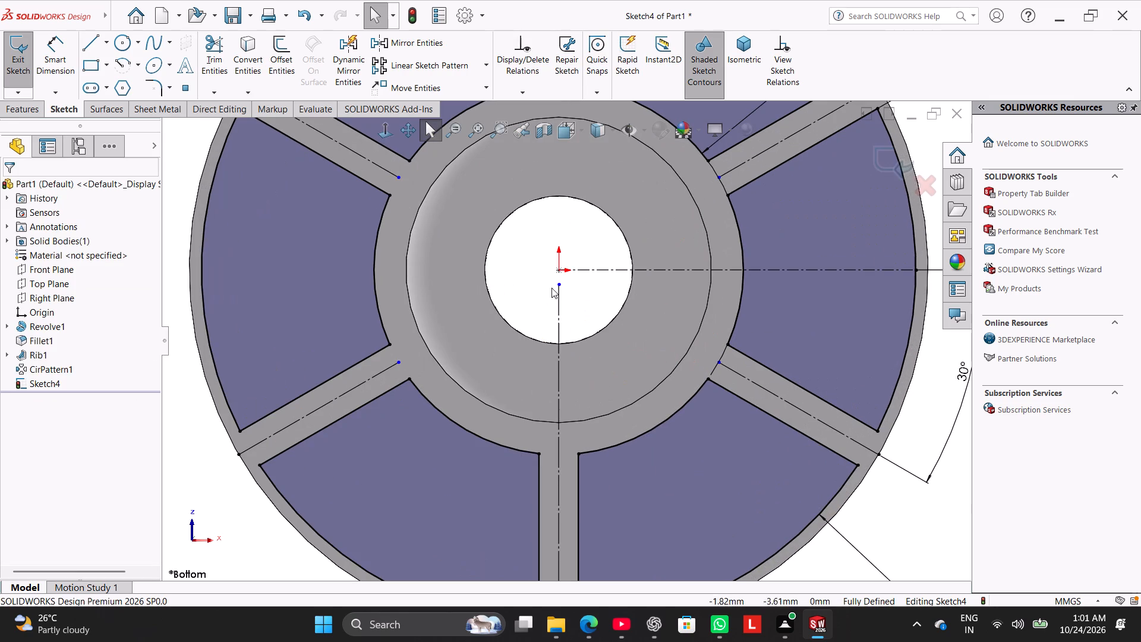
drag(560, 284, 563, 270)
scroll(322, 496, up, 2)
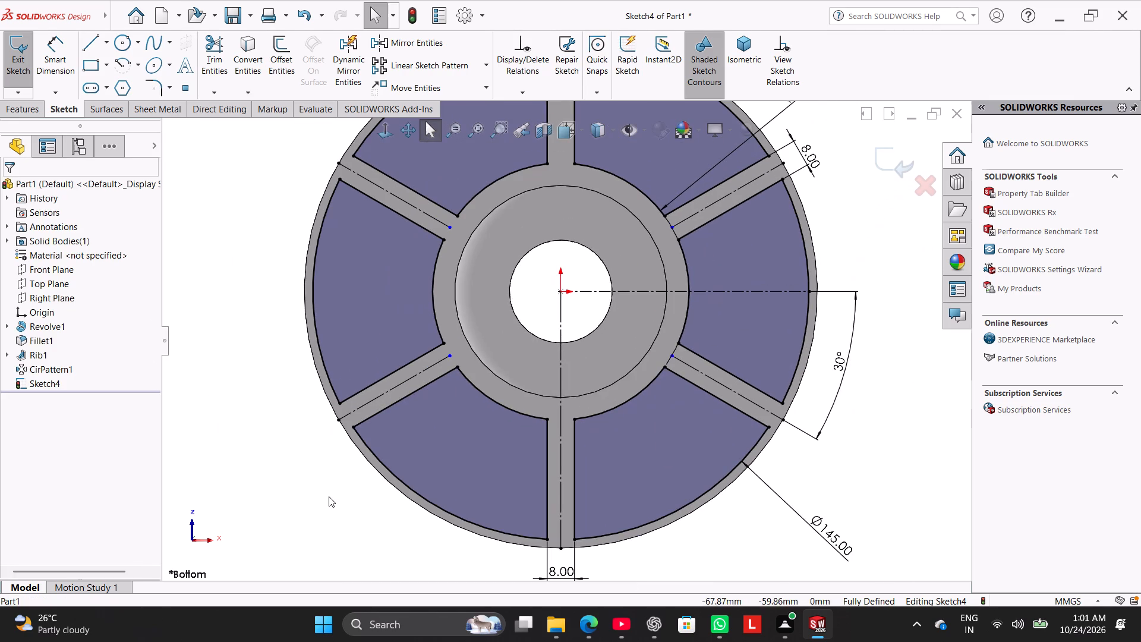
drag(672, 229, 601, 266)
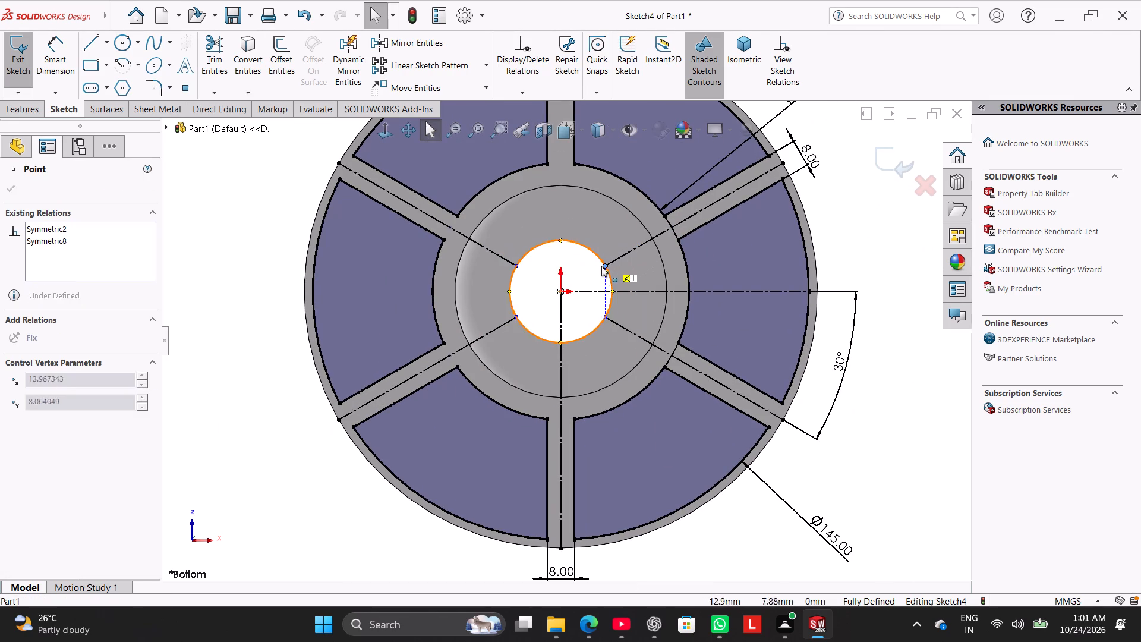
drag(601, 266, 565, 290)
click(279, 461)
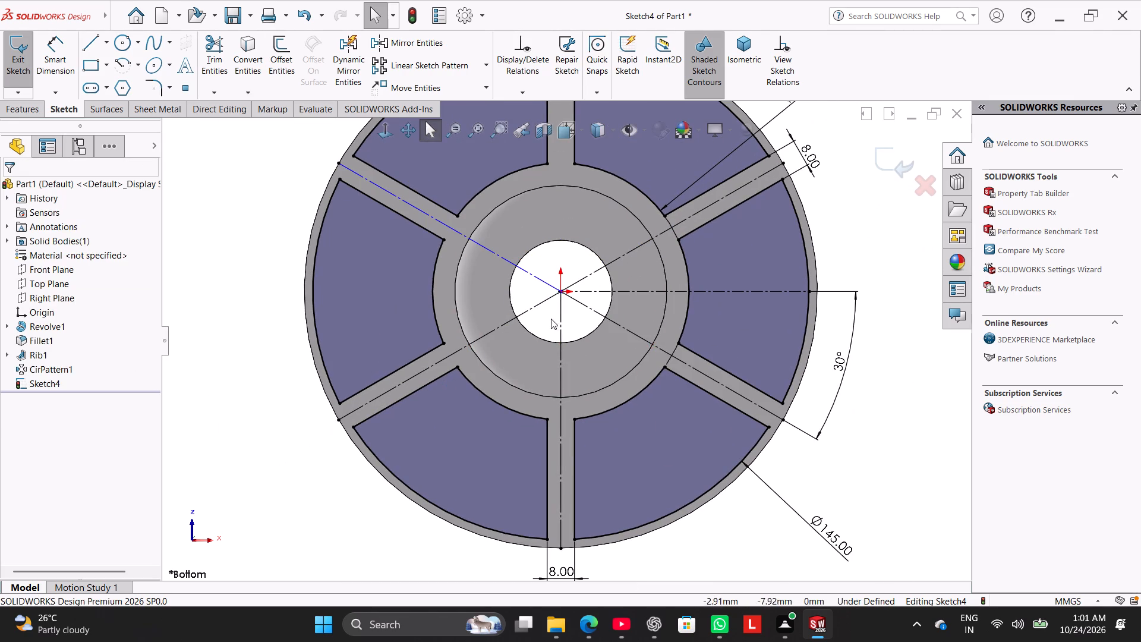
Pull on both ends of the under-defined upper-left slot centreline so that the sketch solves as fully defined.
scroll(562, 303, down, 3)
drag(557, 288, 538, 262)
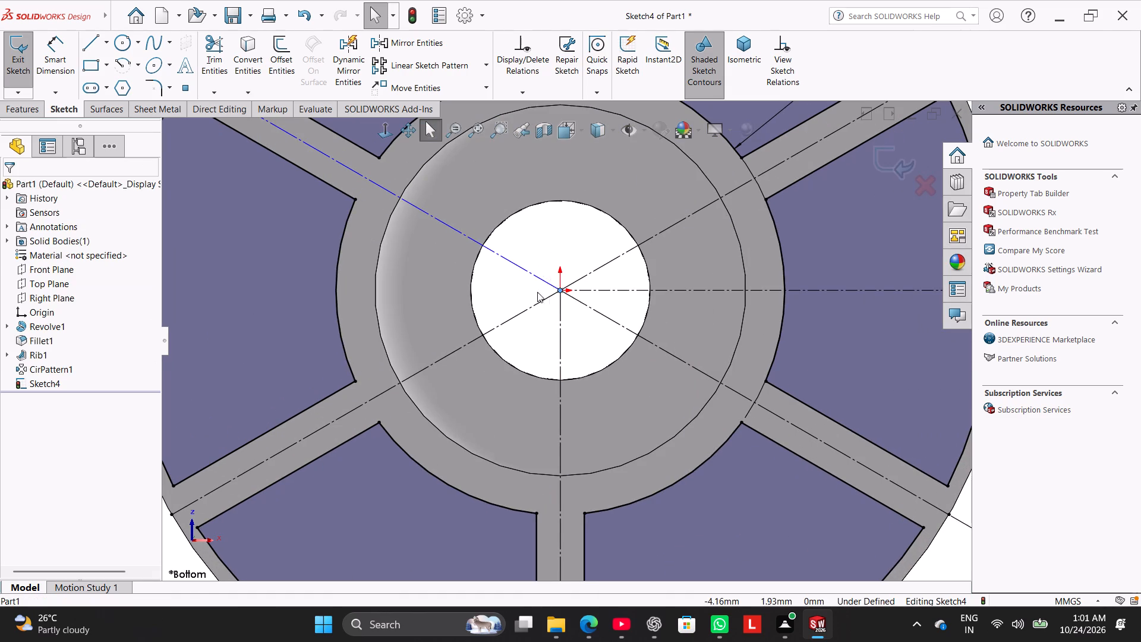
scroll(552, 311, up, 4)
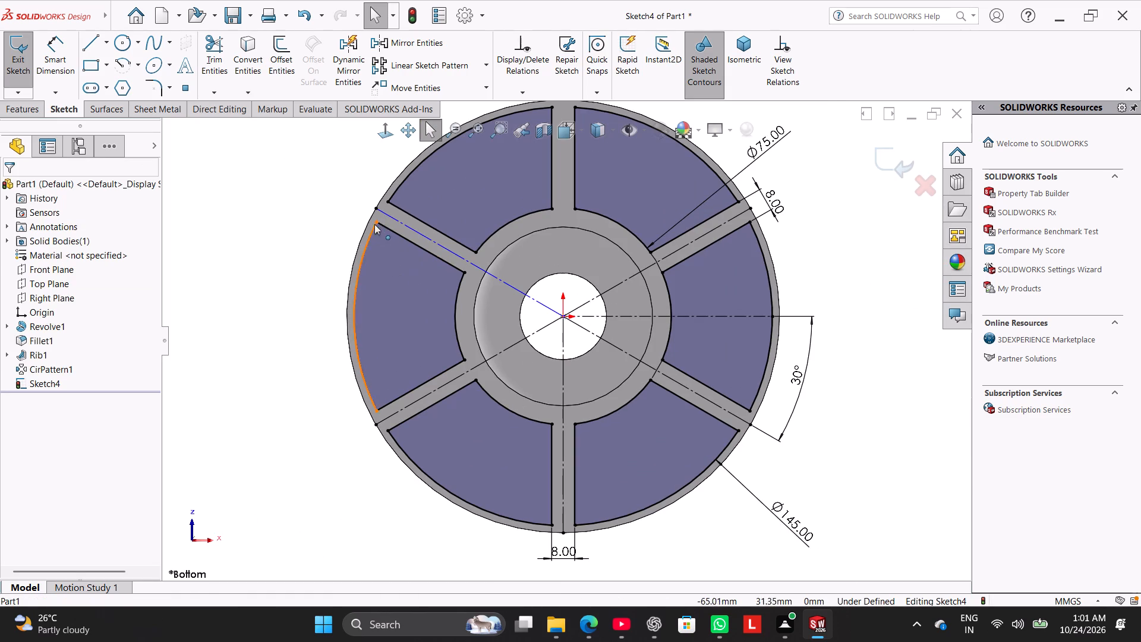
click(377, 205)
drag(376, 209, 393, 226)
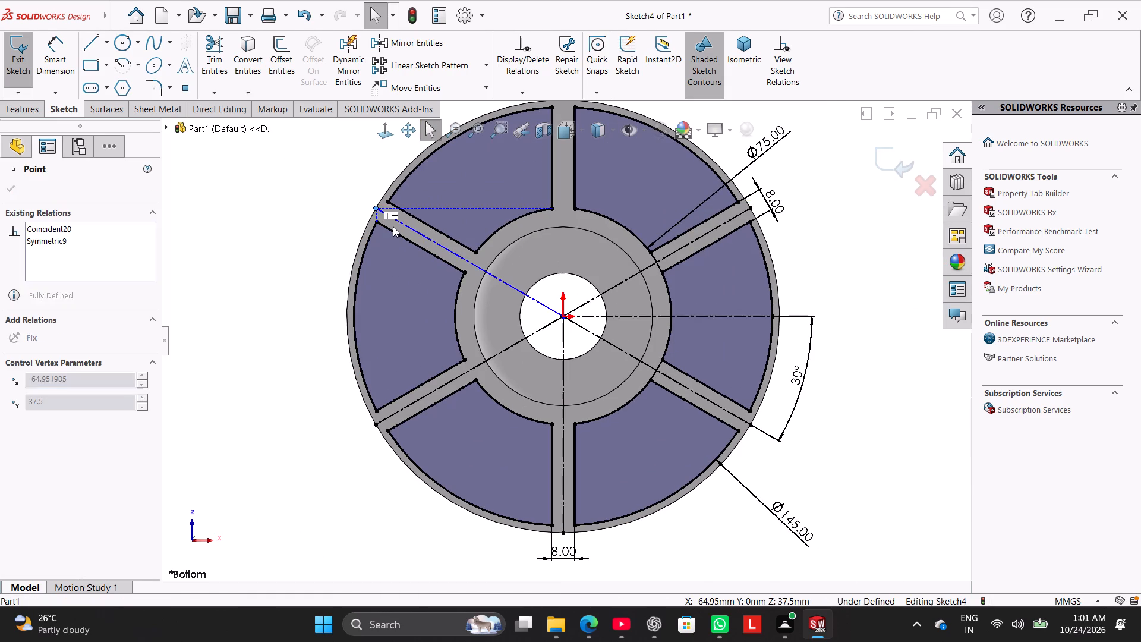
drag(393, 226, 393, 227)
click(291, 229)
click(287, 388)
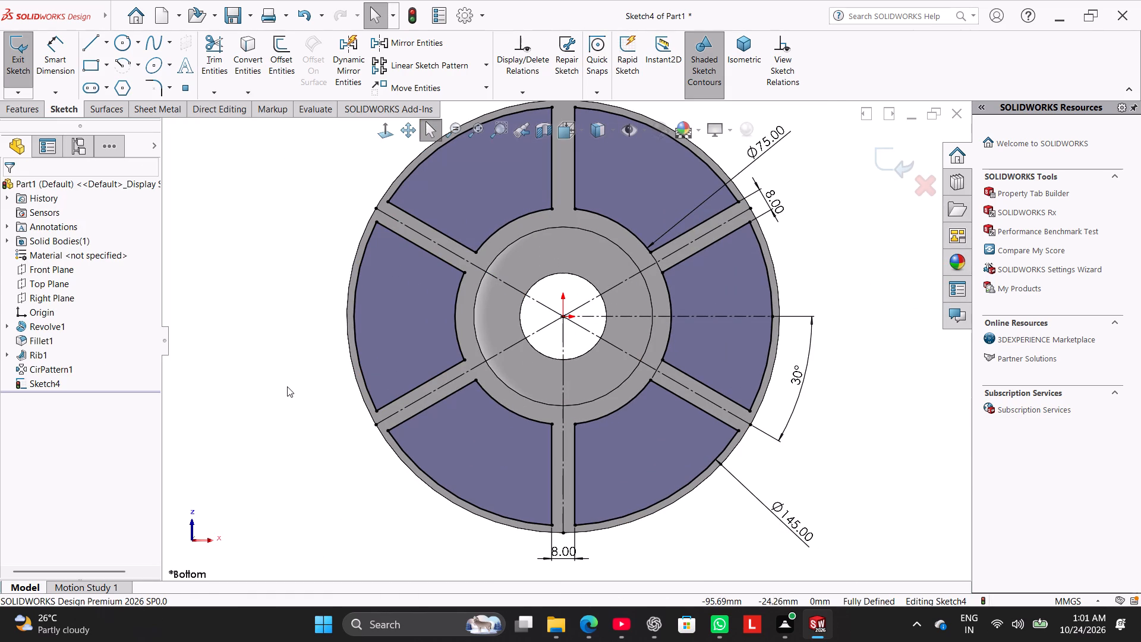
Extrude the six ring segments as a 5 mm blind boss merged with the part, outward from its bottom face.
scroll(369, 414, up, 2)
scroll(373, 416, down, 1)
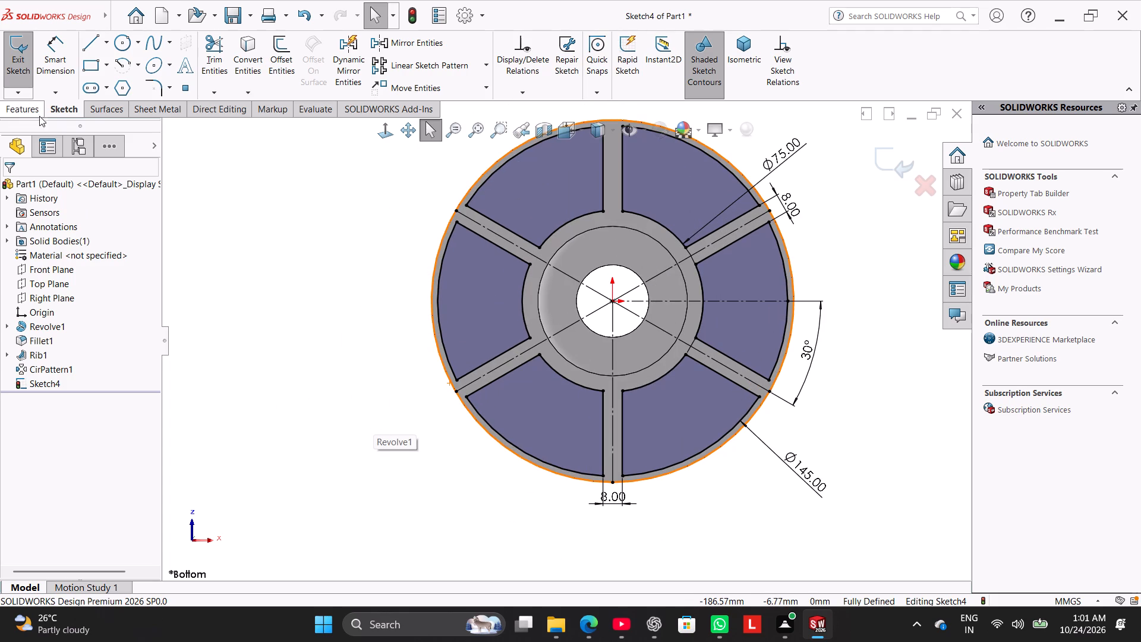
click(35, 113)
click(33, 65)
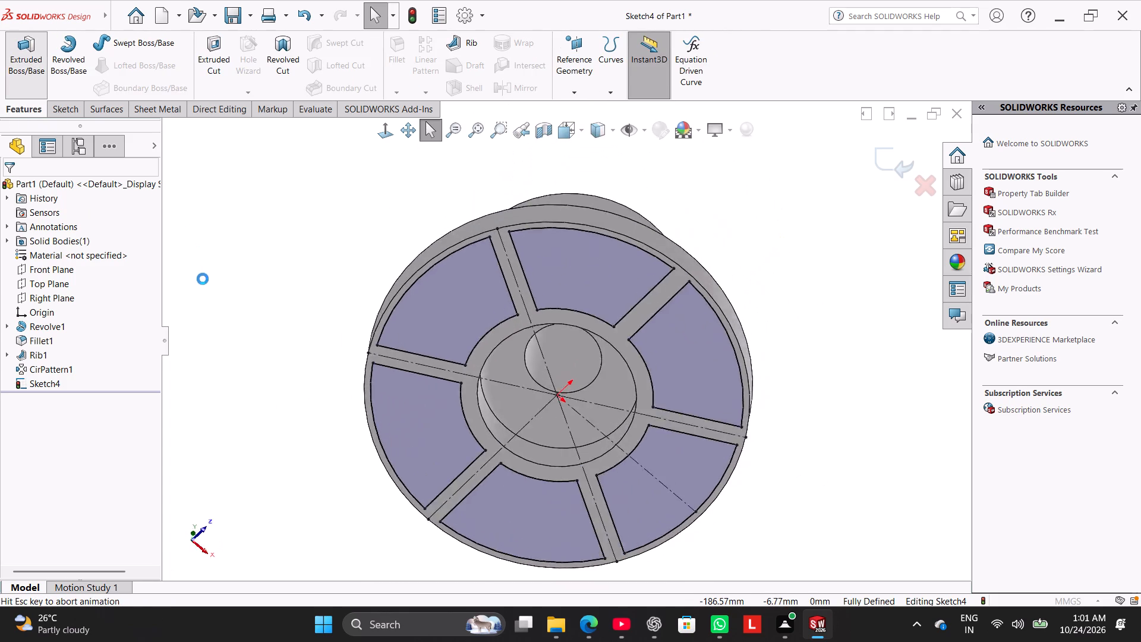
middle_drag(276, 294, 244, 379)
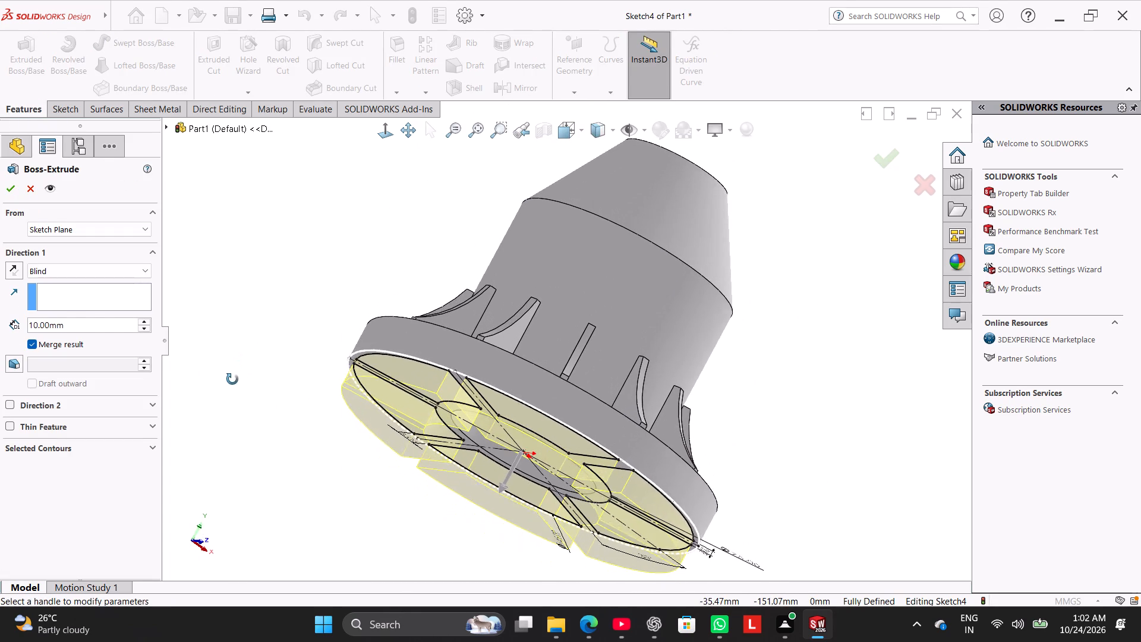
double_click(100, 328)
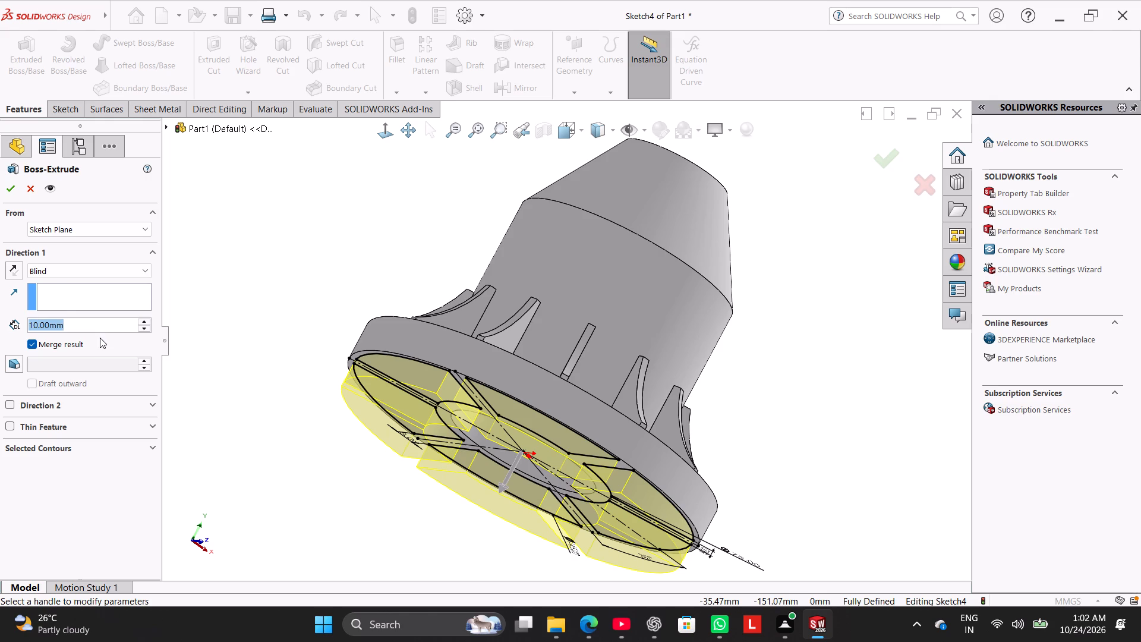
key(5)
key(Return)
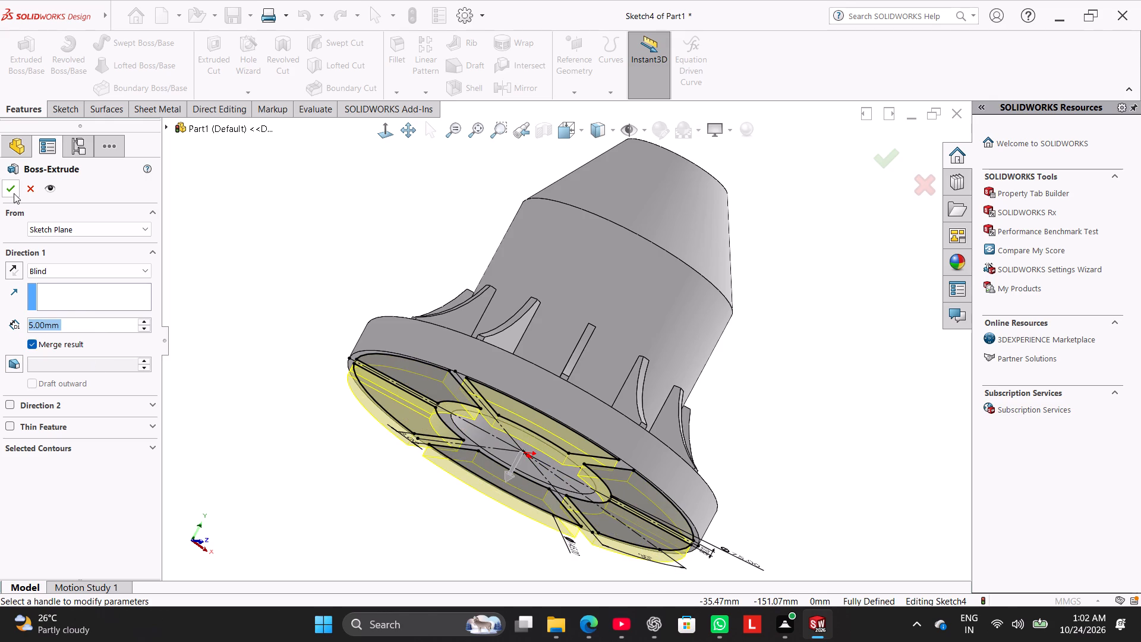
click(14, 193)
click(257, 331)
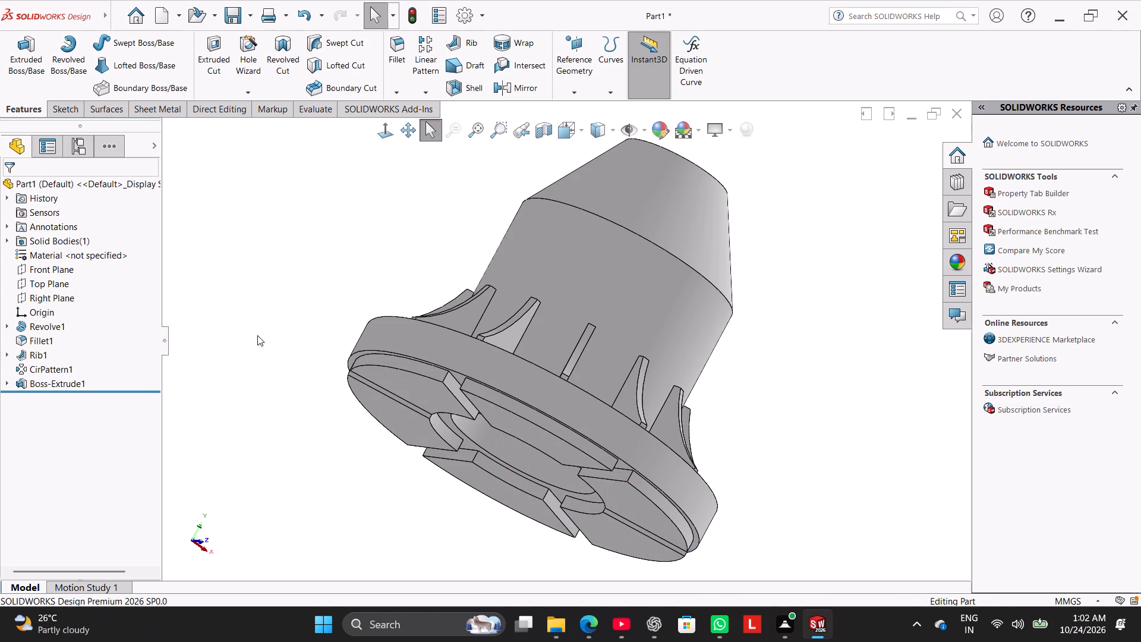
Show the part in isometric view and start a Hole Wizard hole using the legacy type set to Counterbored.
ctrl+click(417, 394)
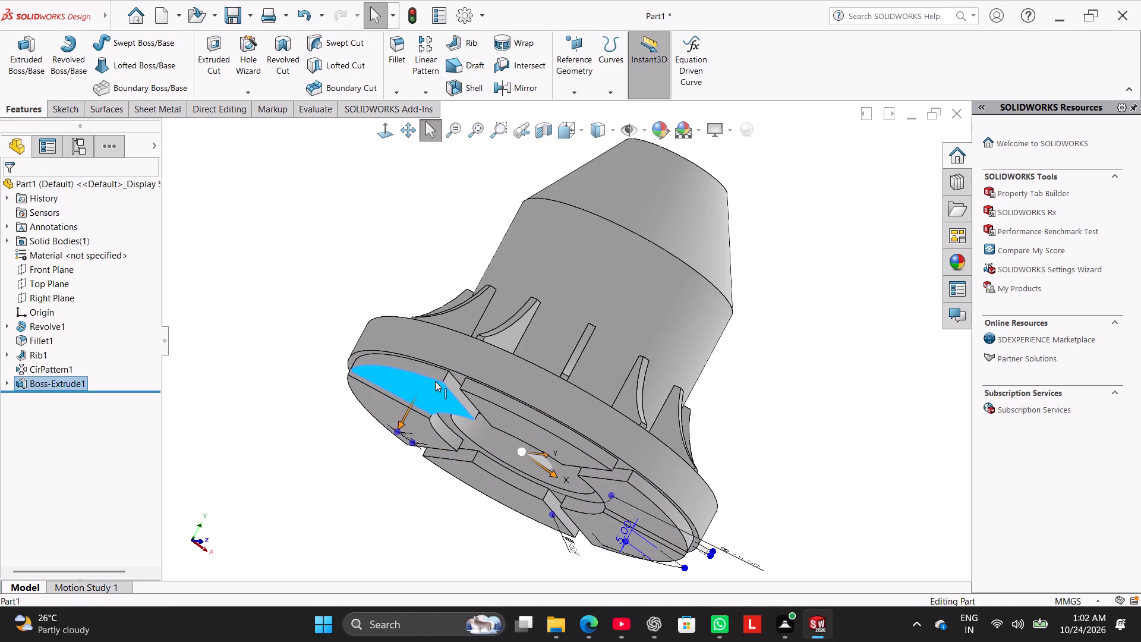
ctrl+middle_drag(846, 202, 802, 258)
middle_drag(801, 252, 743, 310)
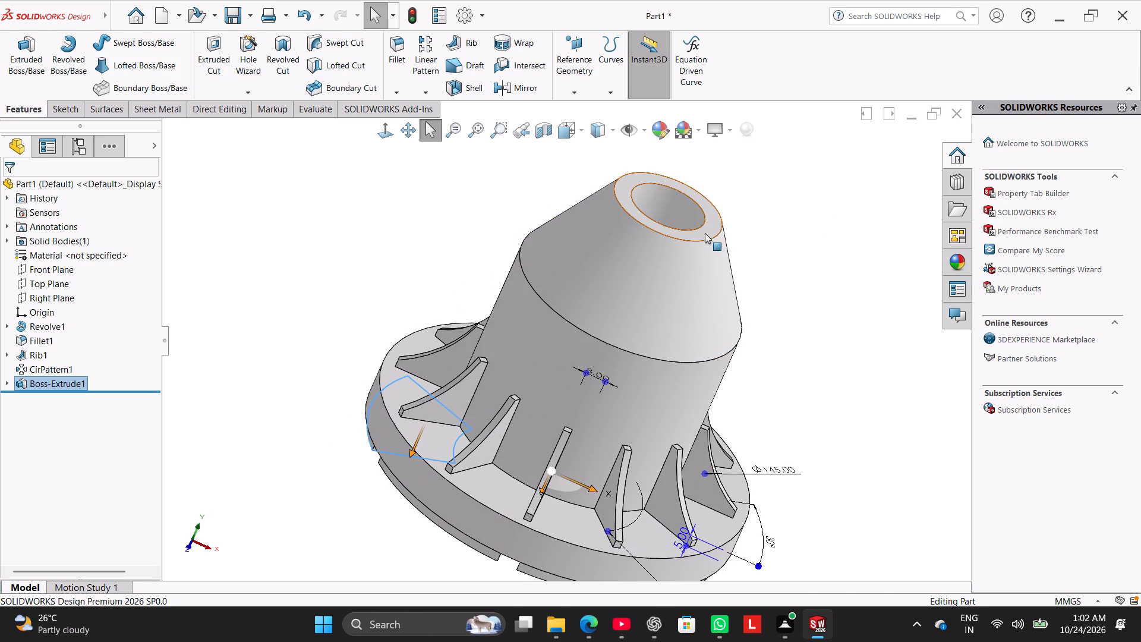
ctrl+click(705, 233)
click(360, 266)
right_drag(317, 320, 411, 249)
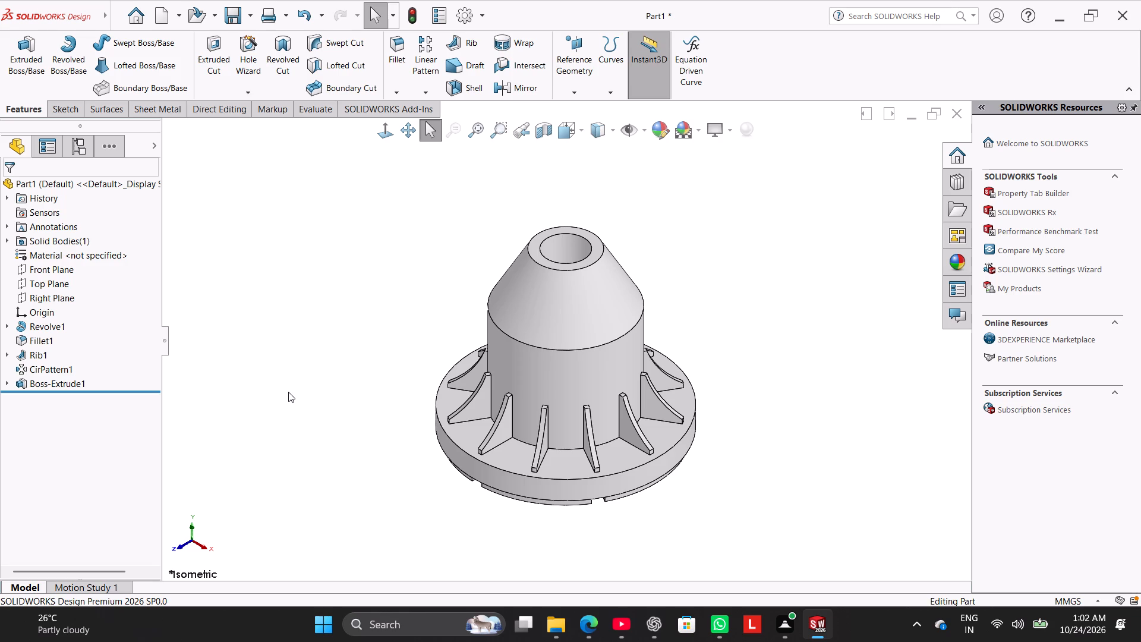
click(254, 45)
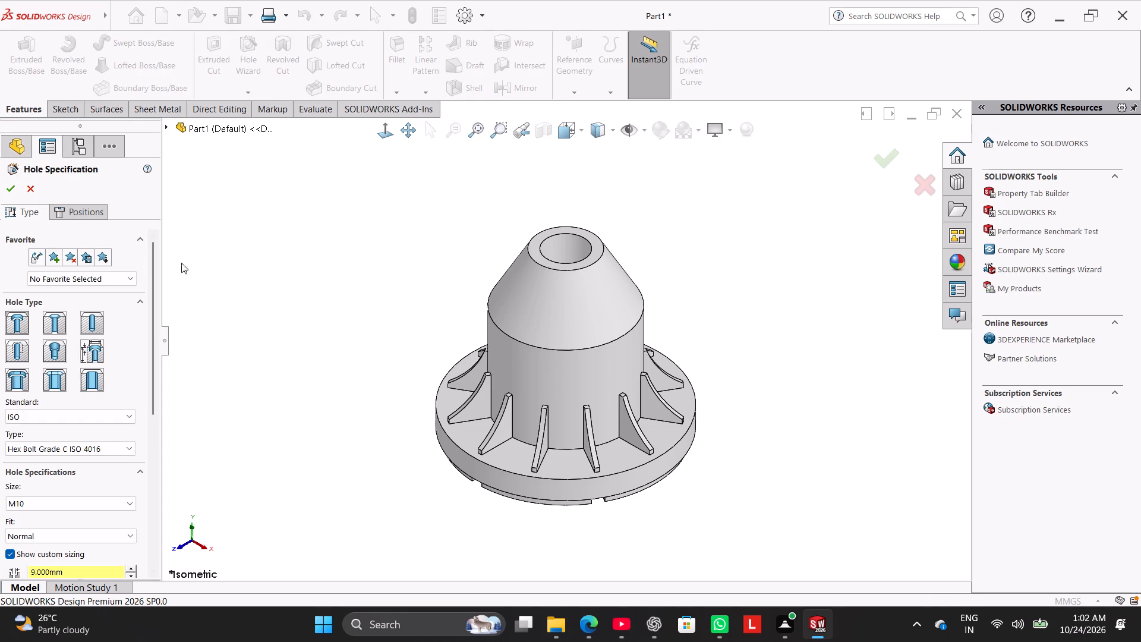
click(93, 207)
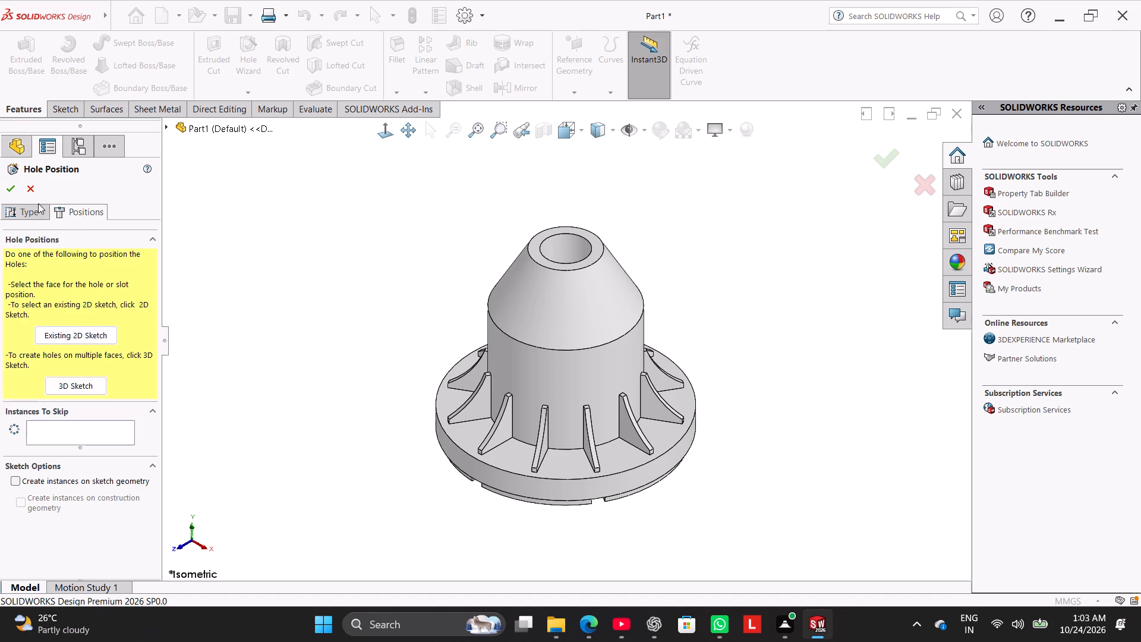
click(32, 215)
click(90, 355)
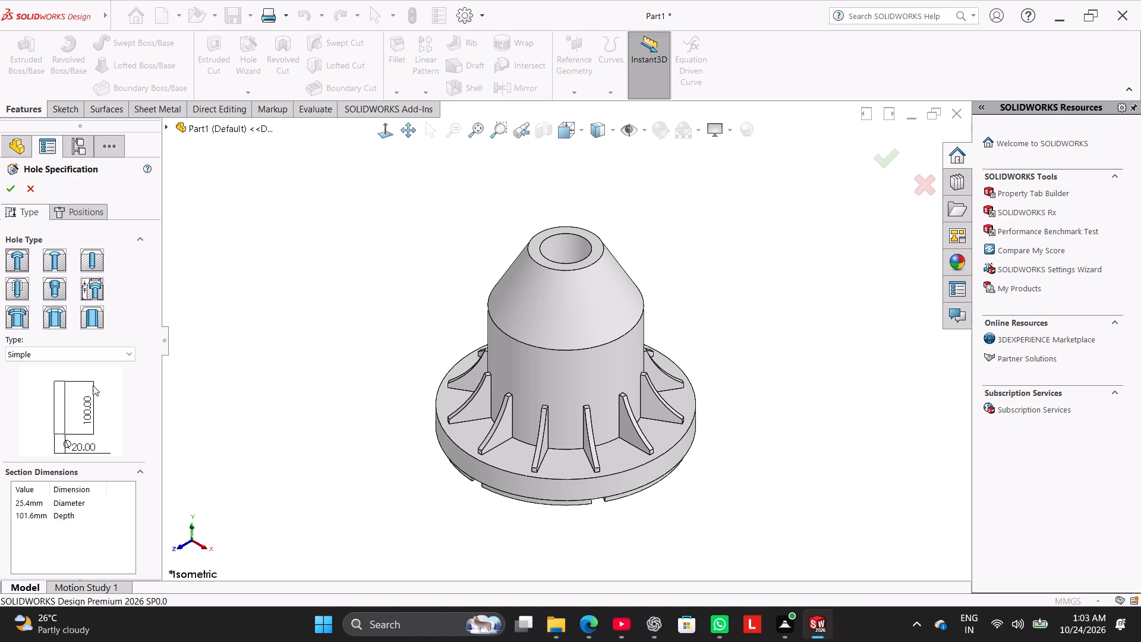
click(110, 352)
click(84, 433)
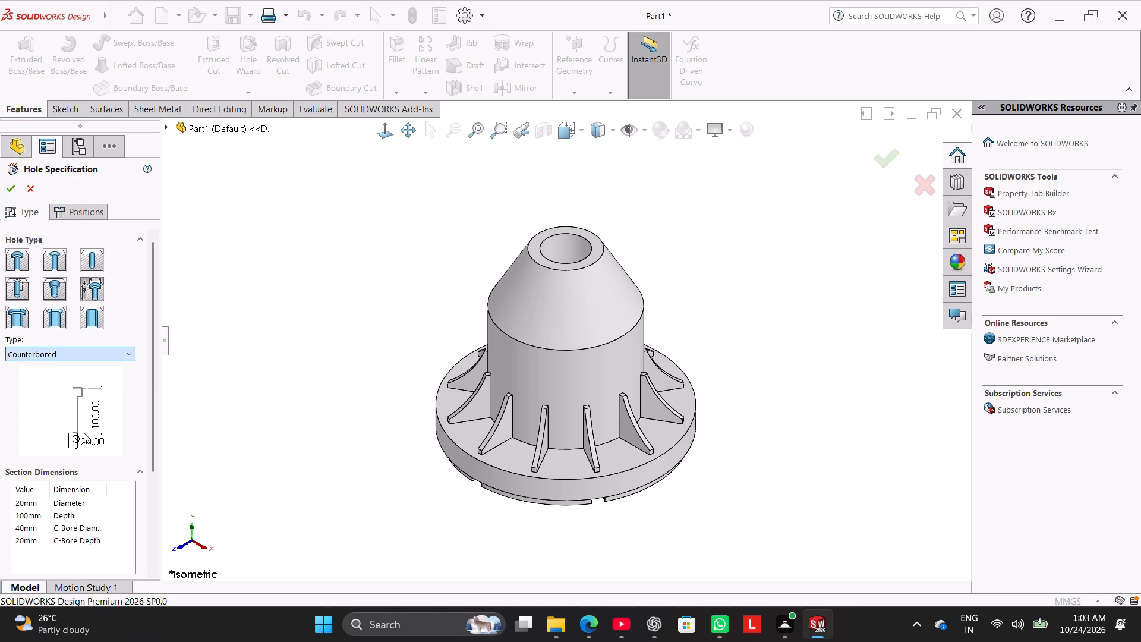
Set the counterbored hole's diameter to 5.5 mm, counterbore diameter to 12.24 mm and counterbore depth to 3.65 mm.
drag(152, 408, 152, 438)
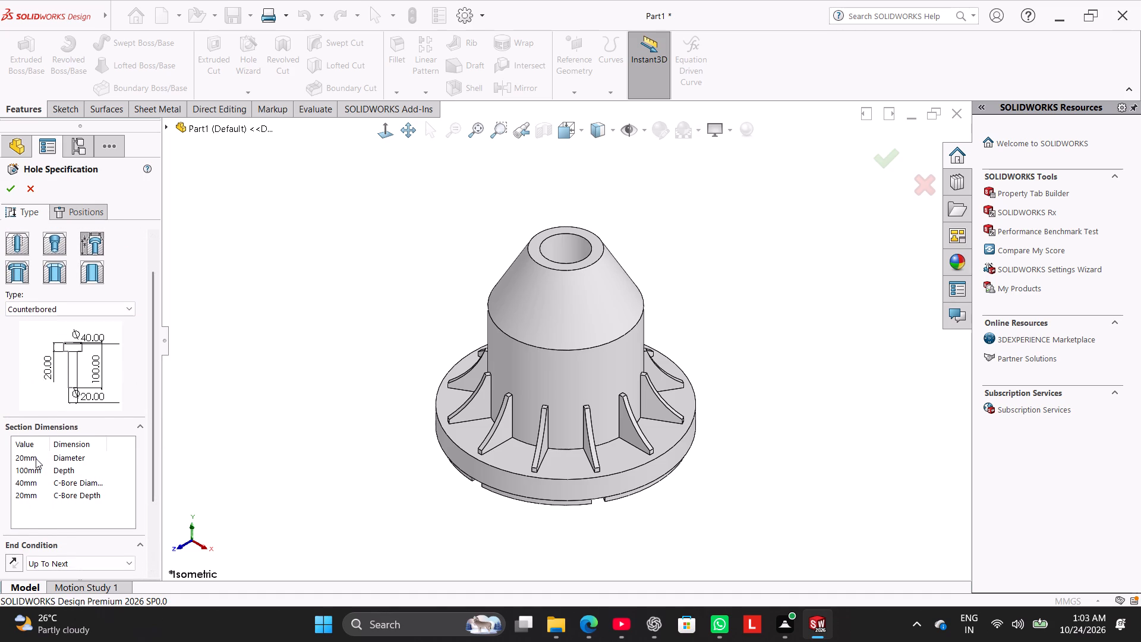
click(34, 453)
double_click(35, 457)
text(5.5)
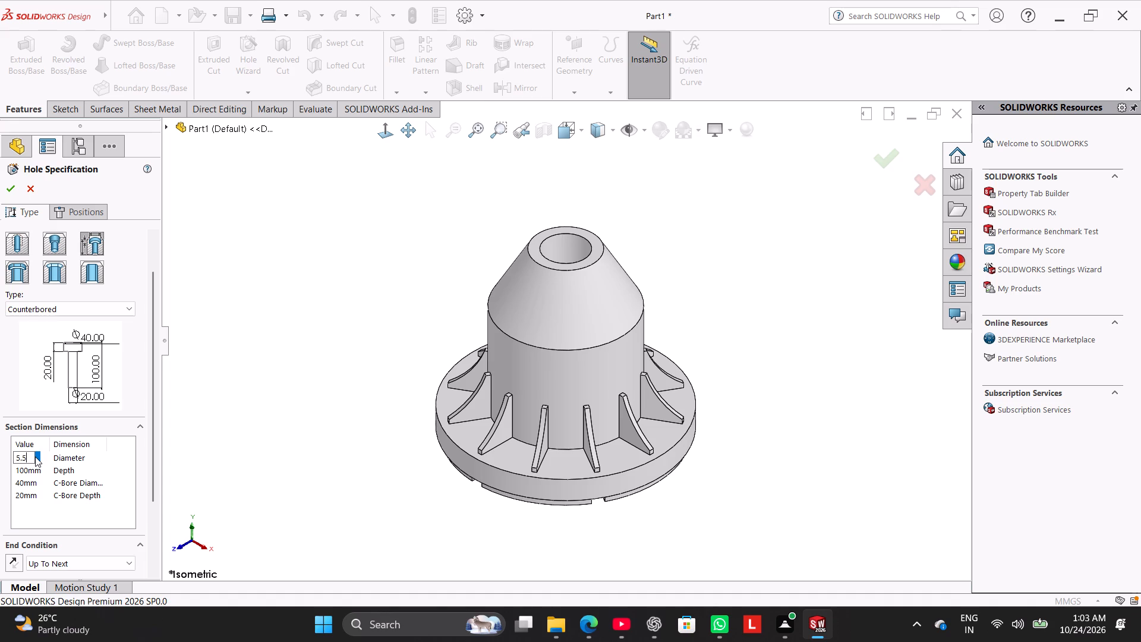
key(Return)
double_click(31, 477)
text(12.)
text(24)
key(Return)
click(23, 494)
click(23, 494)
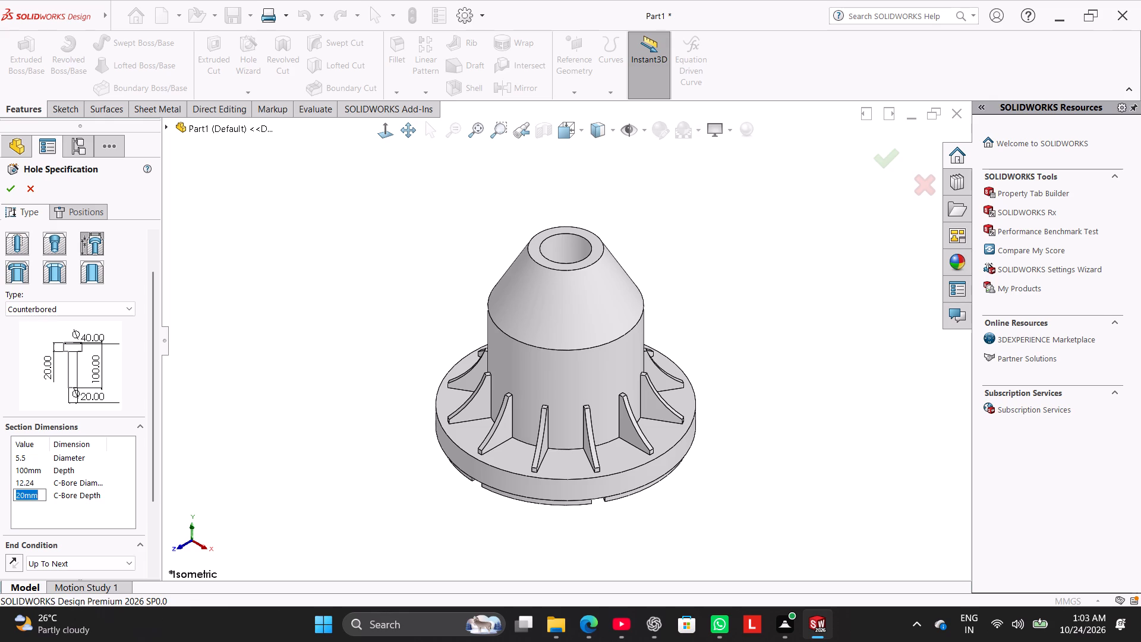
text(3.6)
key(5)
key(Return)
Set the flange's upper, rib-side face as the placement face for the counterbored holes.
middle_drag(249, 439, 273, 398)
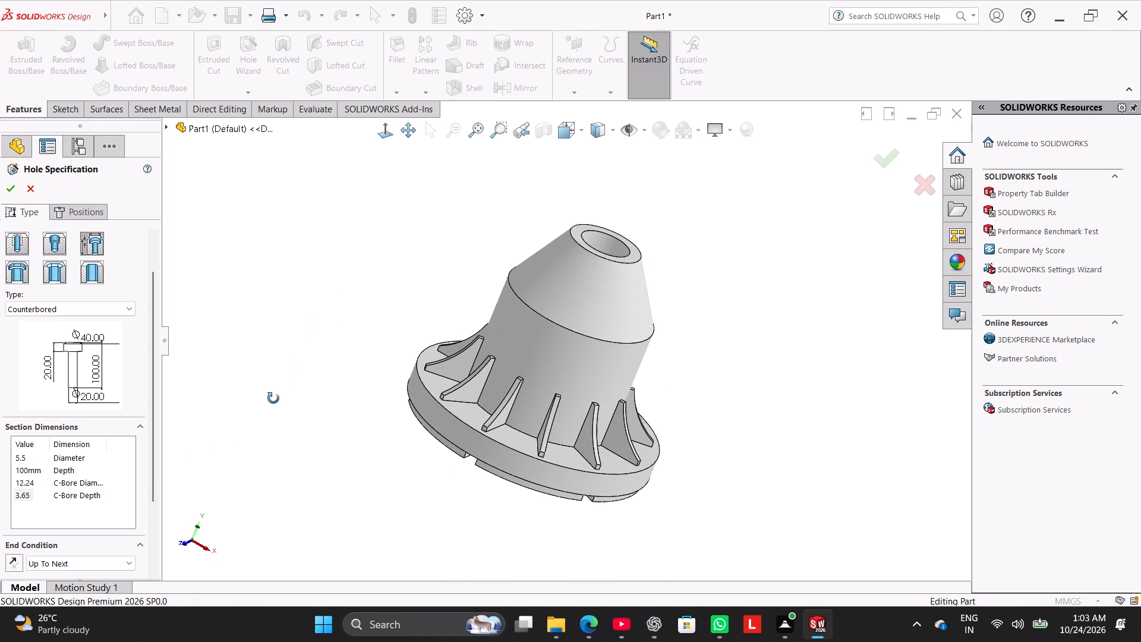
middle_drag(273, 398, 259, 396)
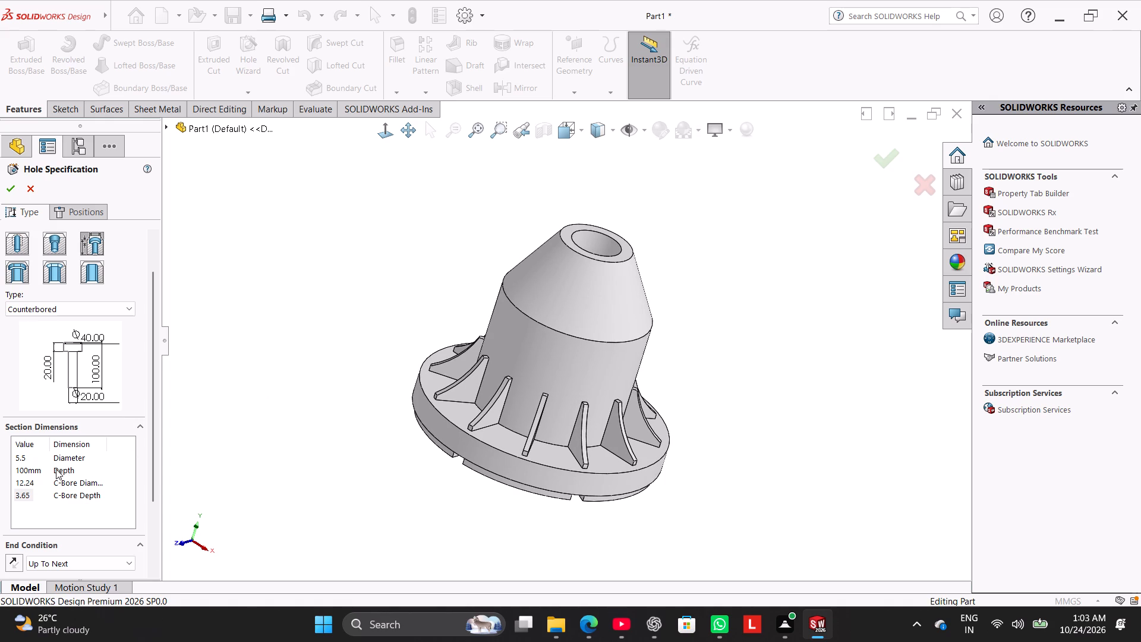
drag(152, 429, 151, 452)
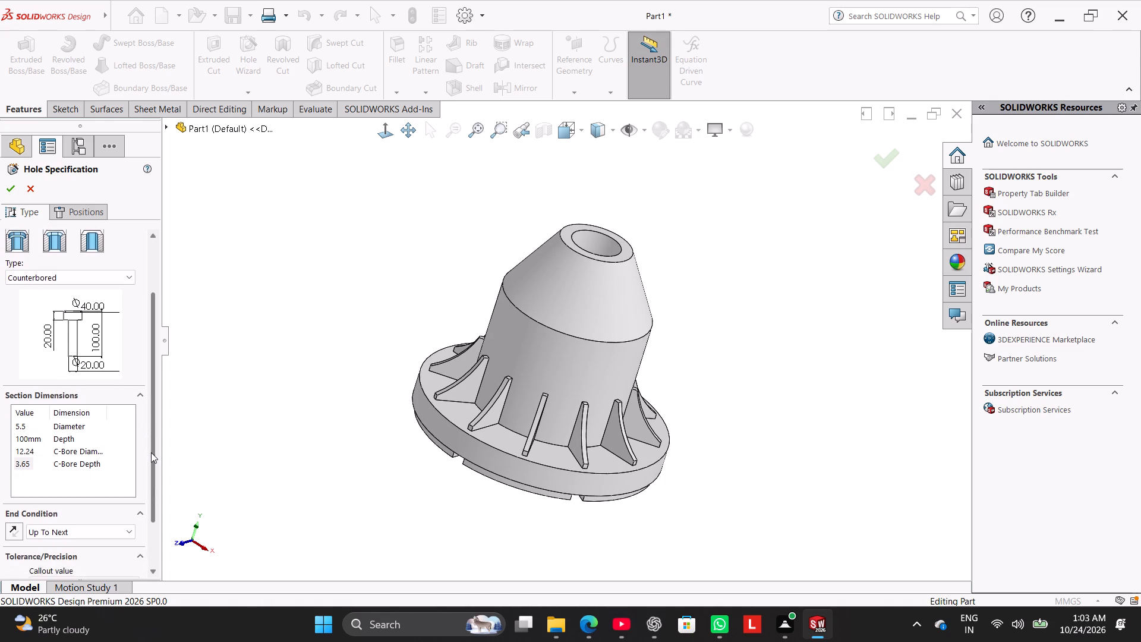
drag(151, 452, 182, 309)
click(94, 216)
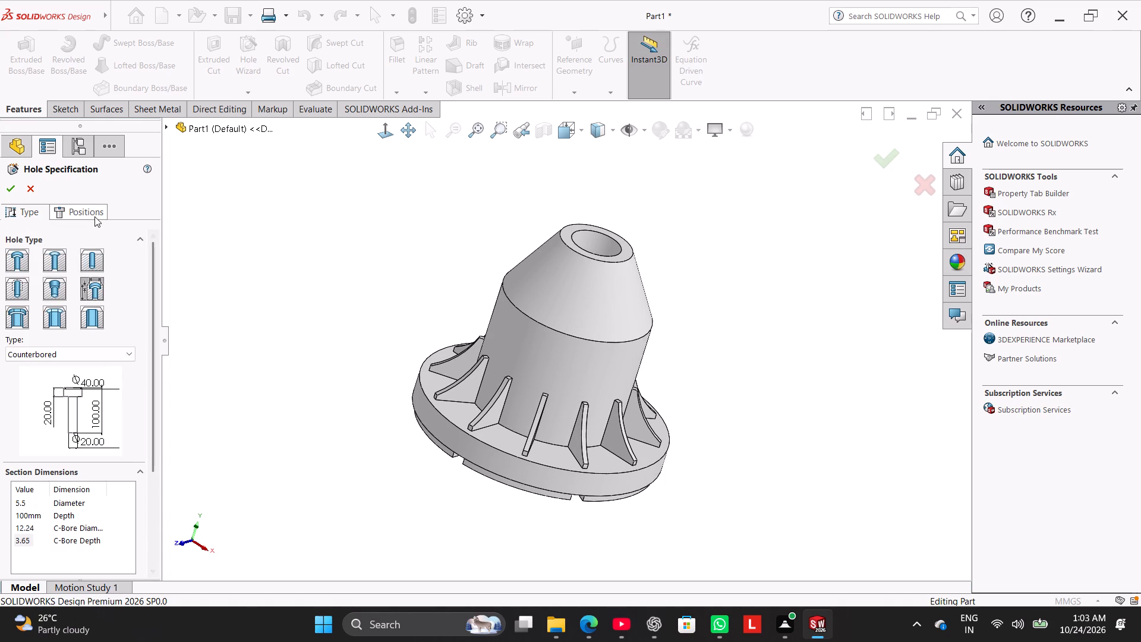
click(453, 413)
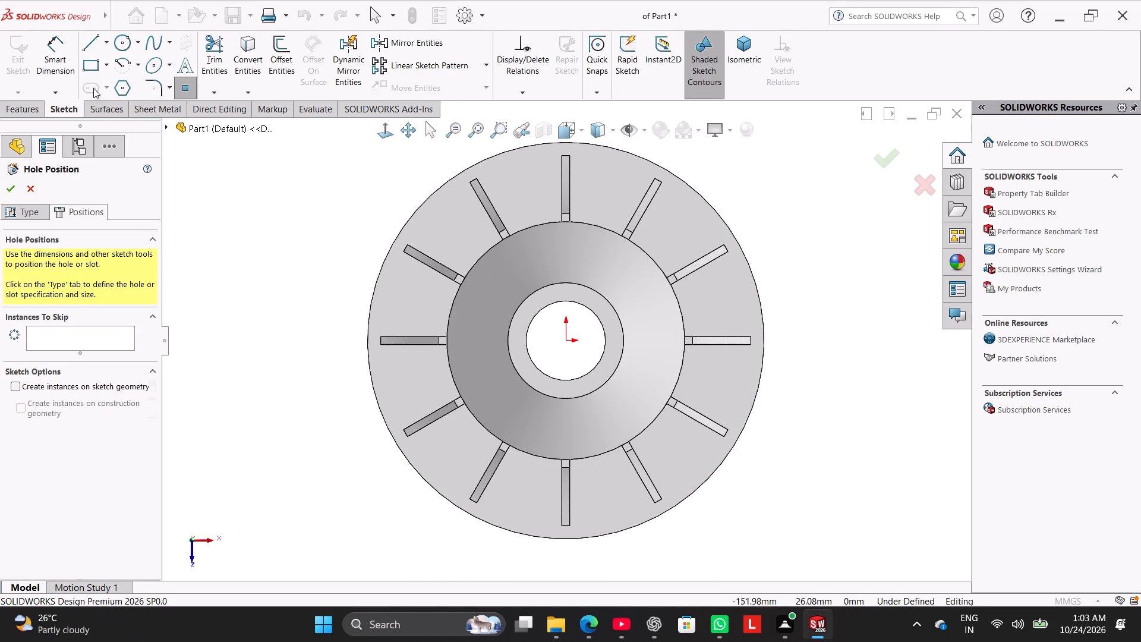
Sketch a 124 mm diameter circle centred on the origin and convert it to construction geometry.
click(135, 47)
click(140, 61)
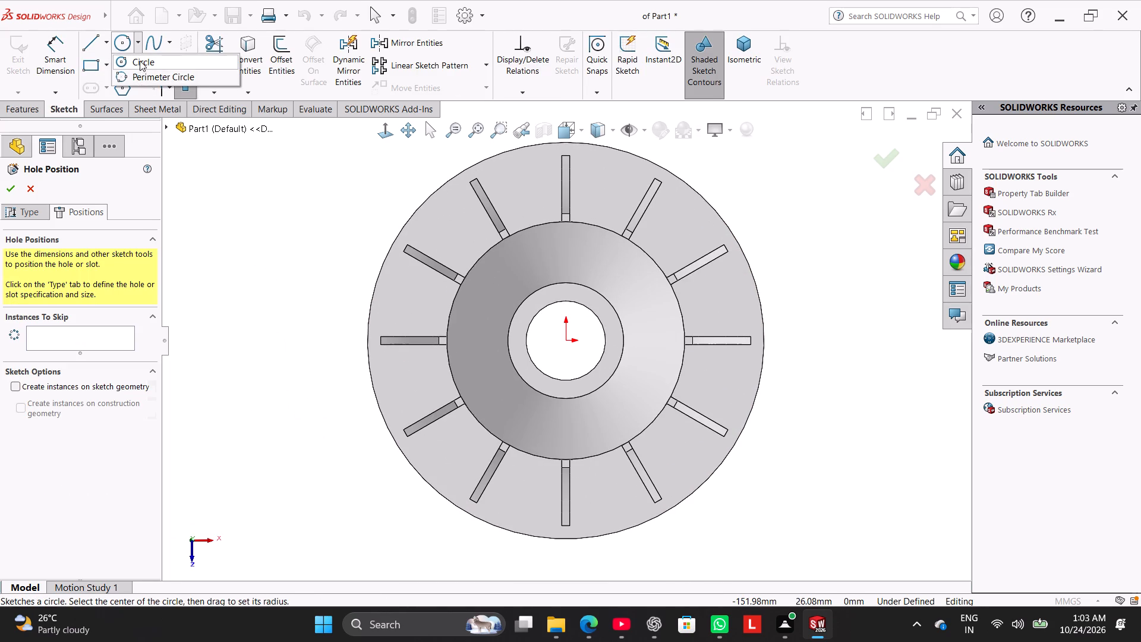
click(568, 341)
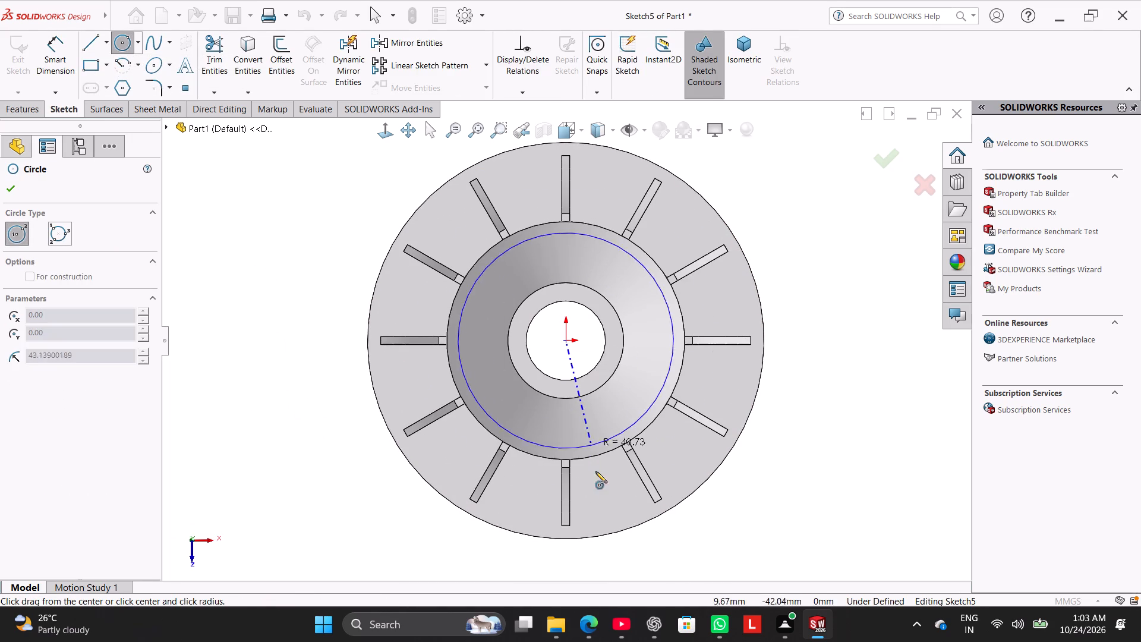
click(603, 502)
click(62, 56)
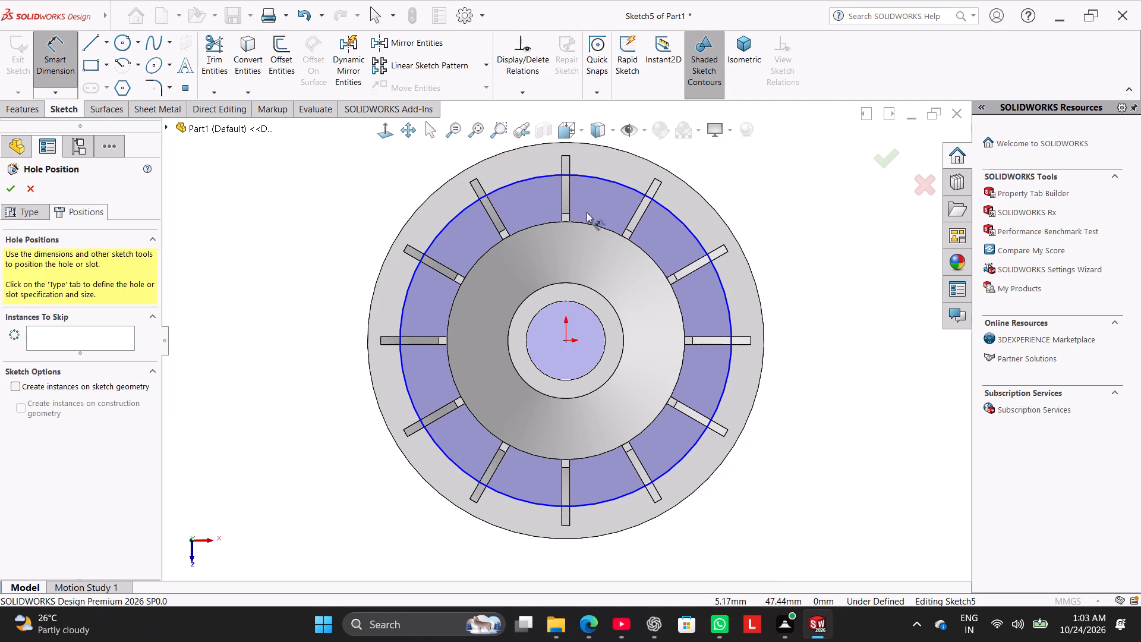
click(616, 180)
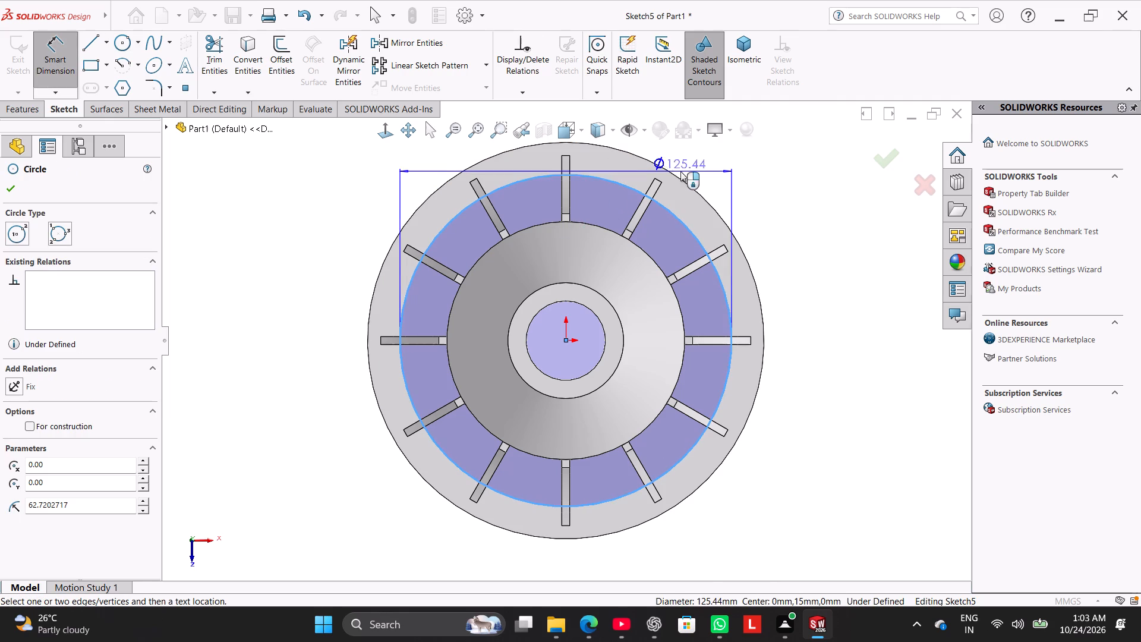
click(752, 167)
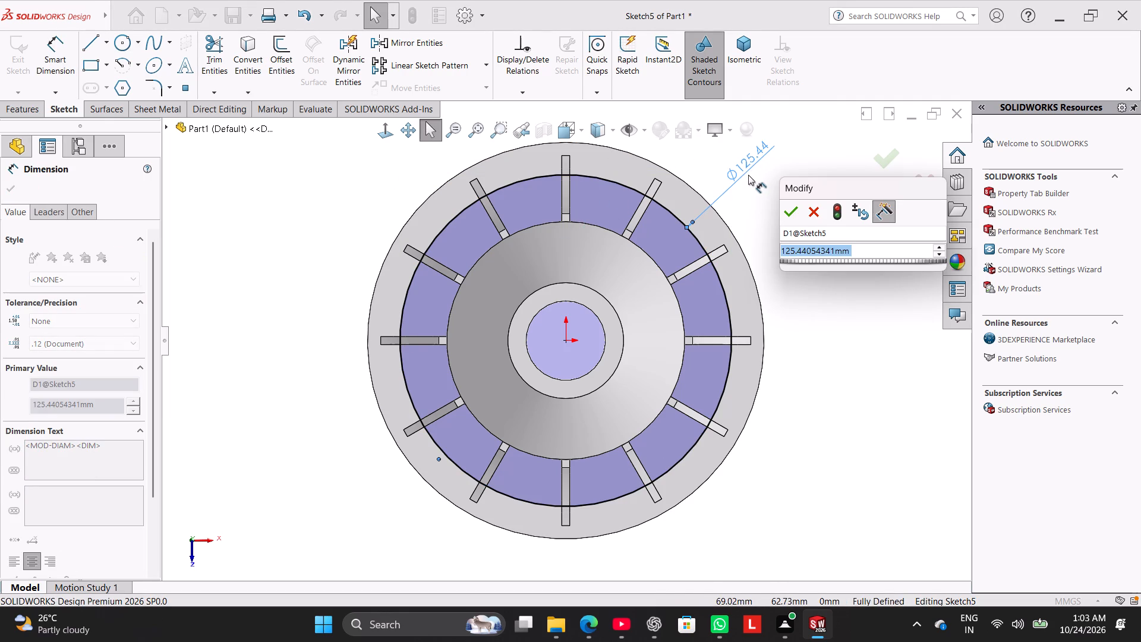
text(124)
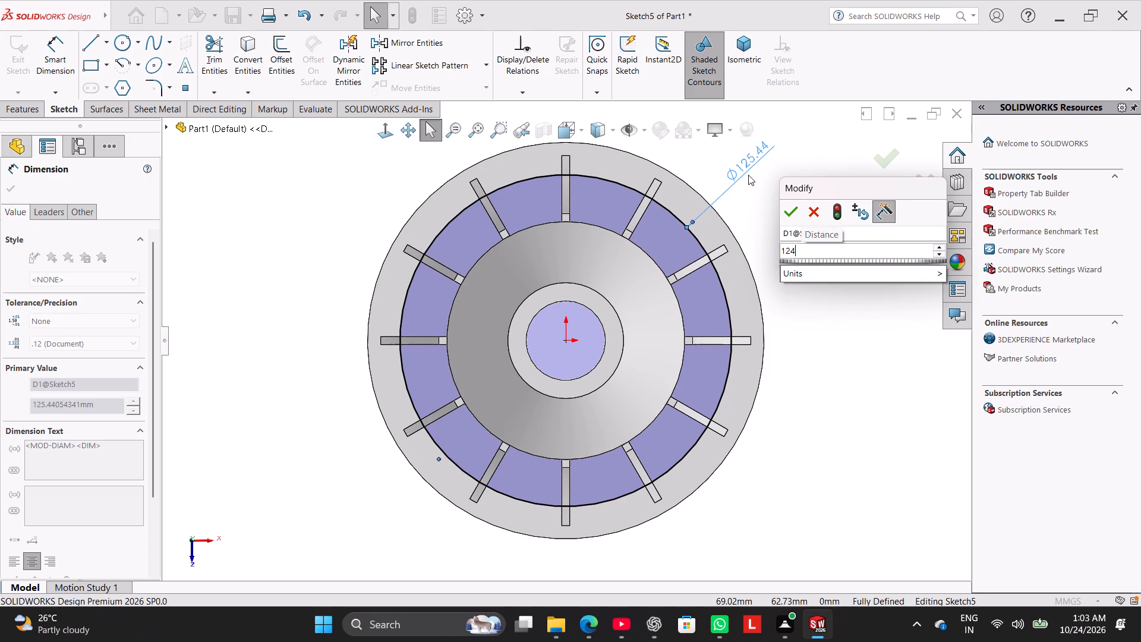
key(Return)
right_click(792, 240)
click(831, 272)
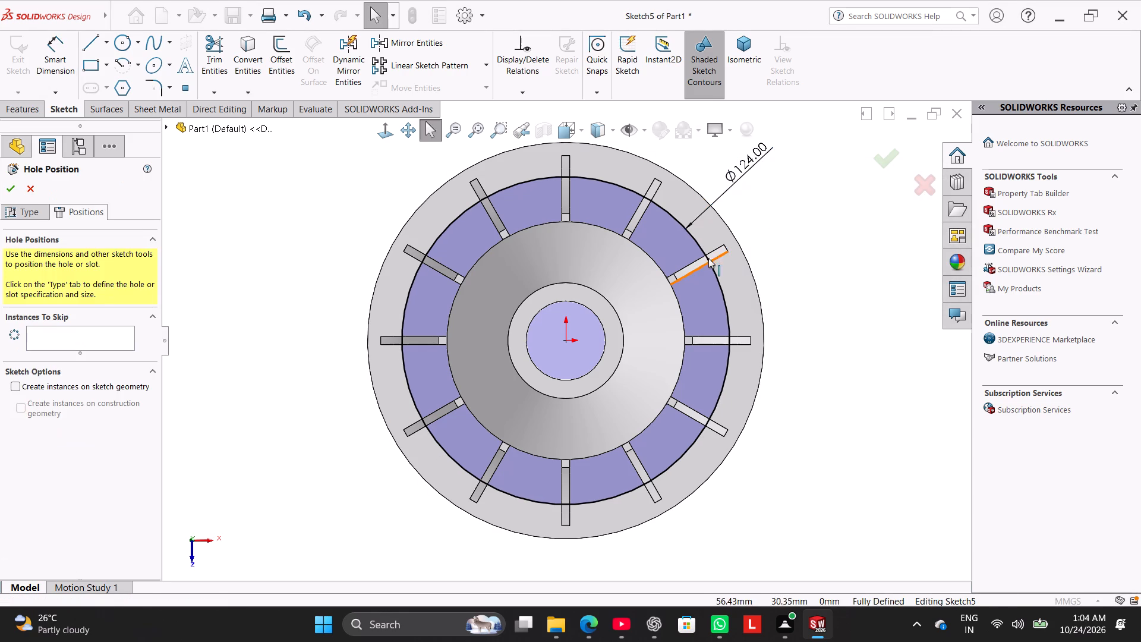
right_click(702, 248)
click(727, 232)
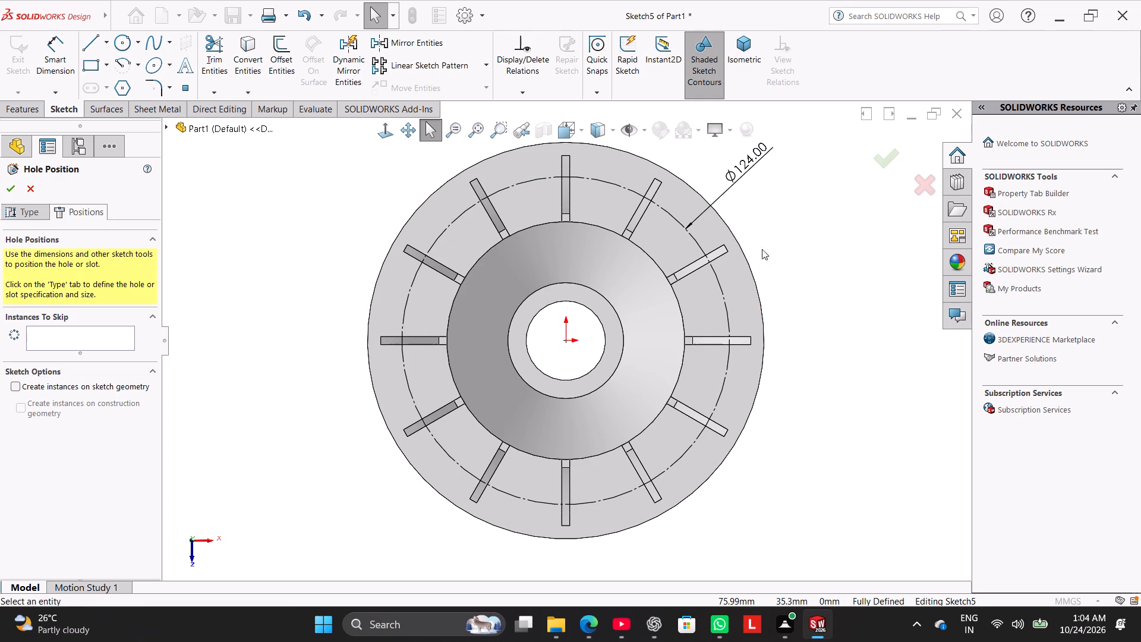
Draw a sloped centreline from the origin to the construction circle, ending between two neighbouring ribs just above the horizontal.
click(108, 41)
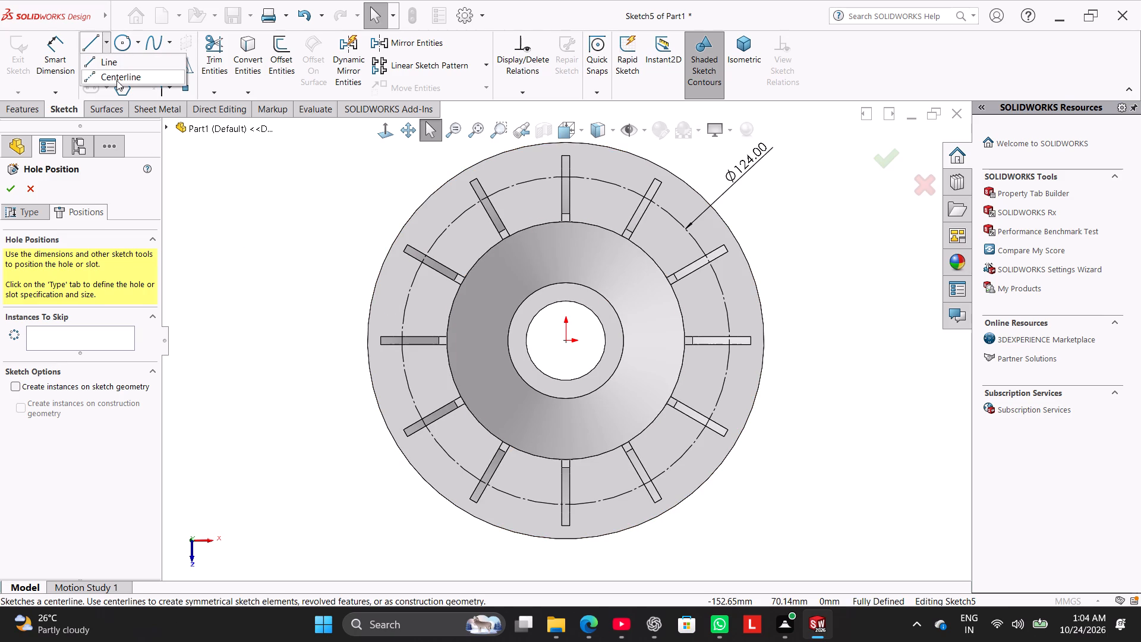
click(116, 79)
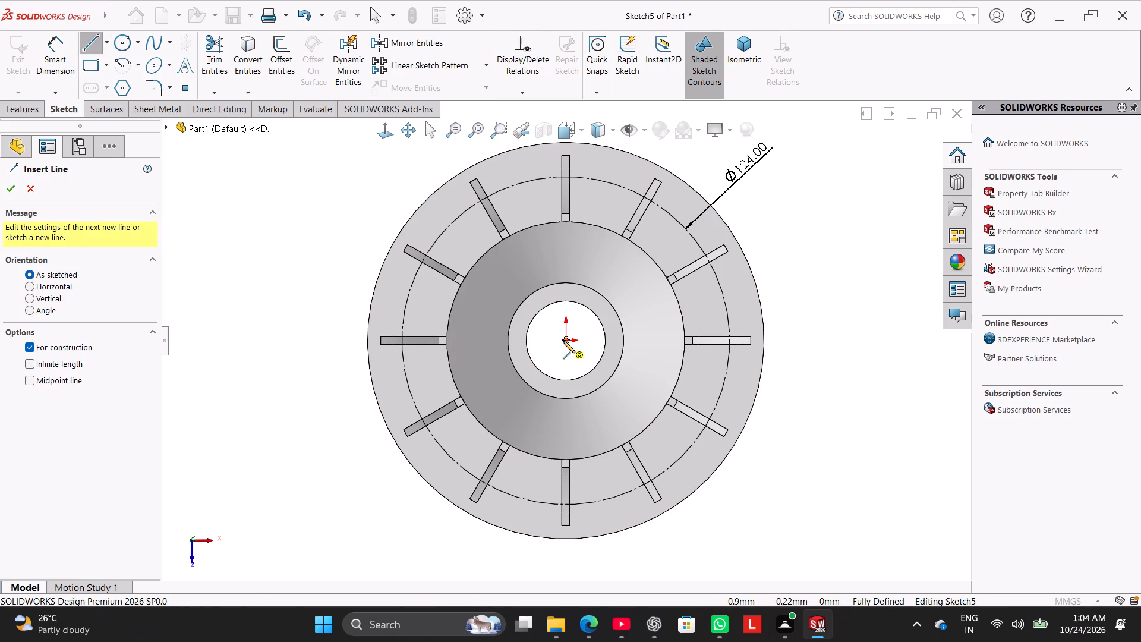
click(563, 341)
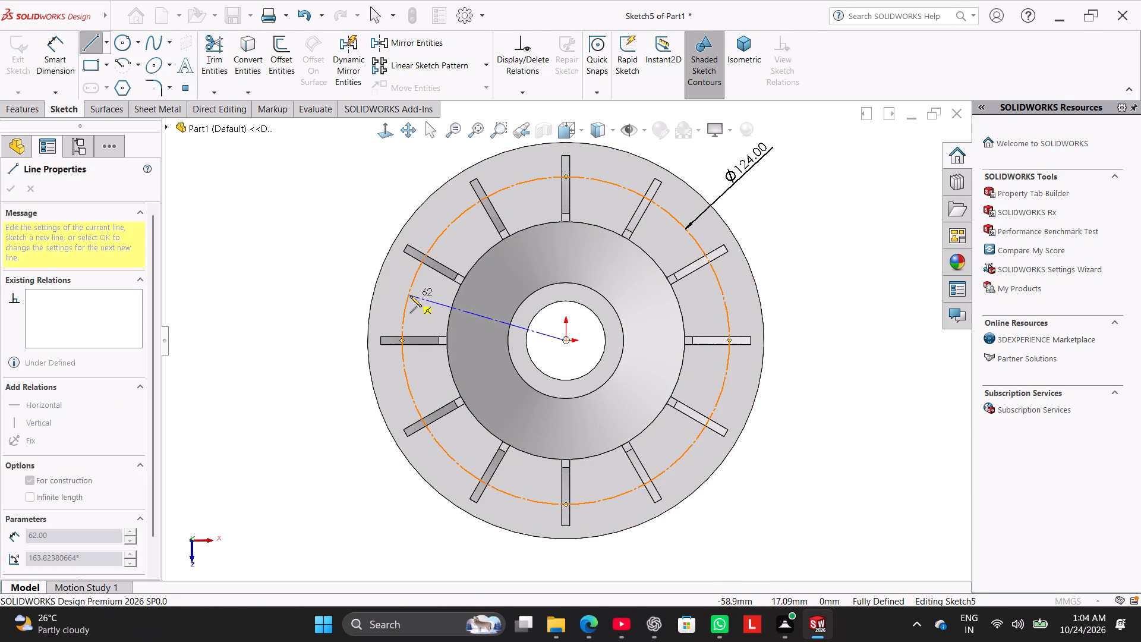
click(410, 295)
right_click(301, 272)
click(319, 275)
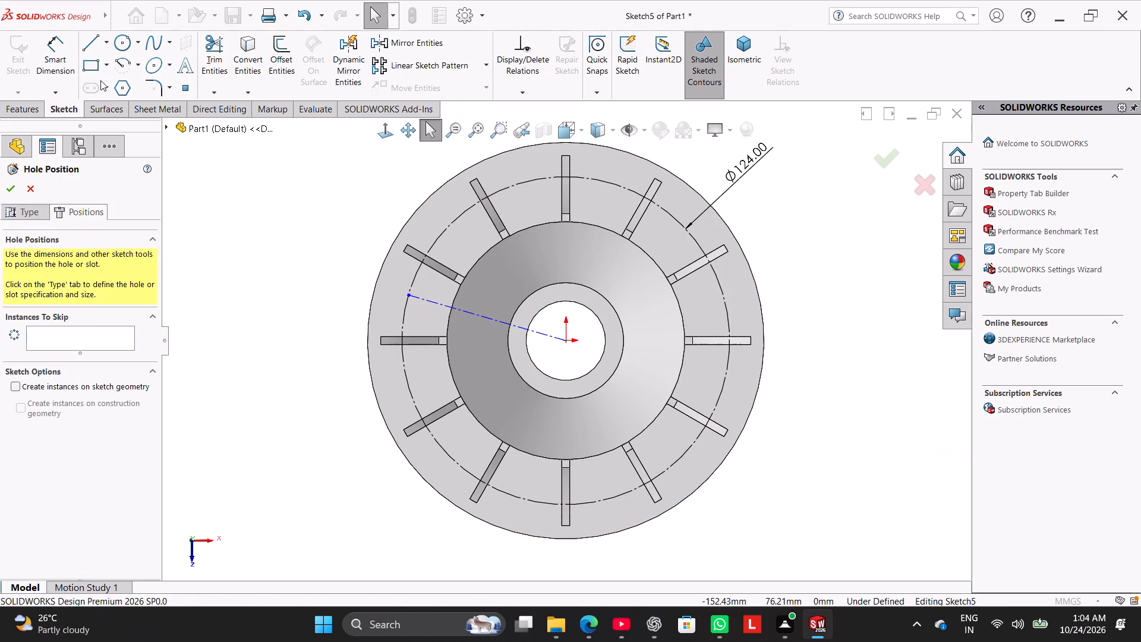
Dimension the centreline's angle from the horizontal through the origin as 15°.
click(64, 50)
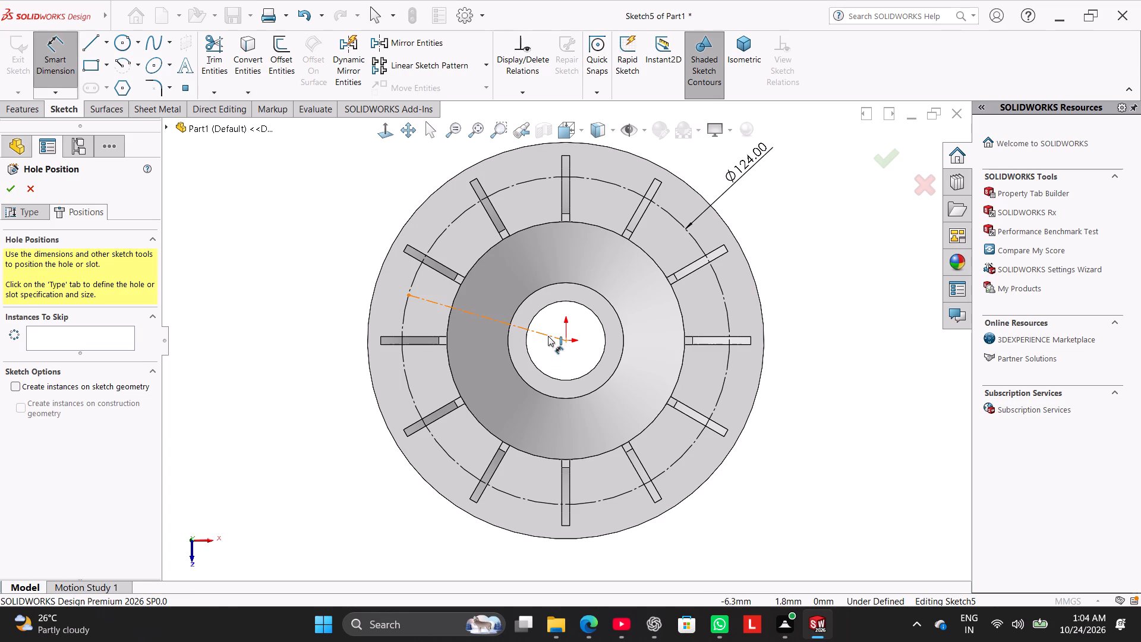
click(548, 336)
click(564, 340)
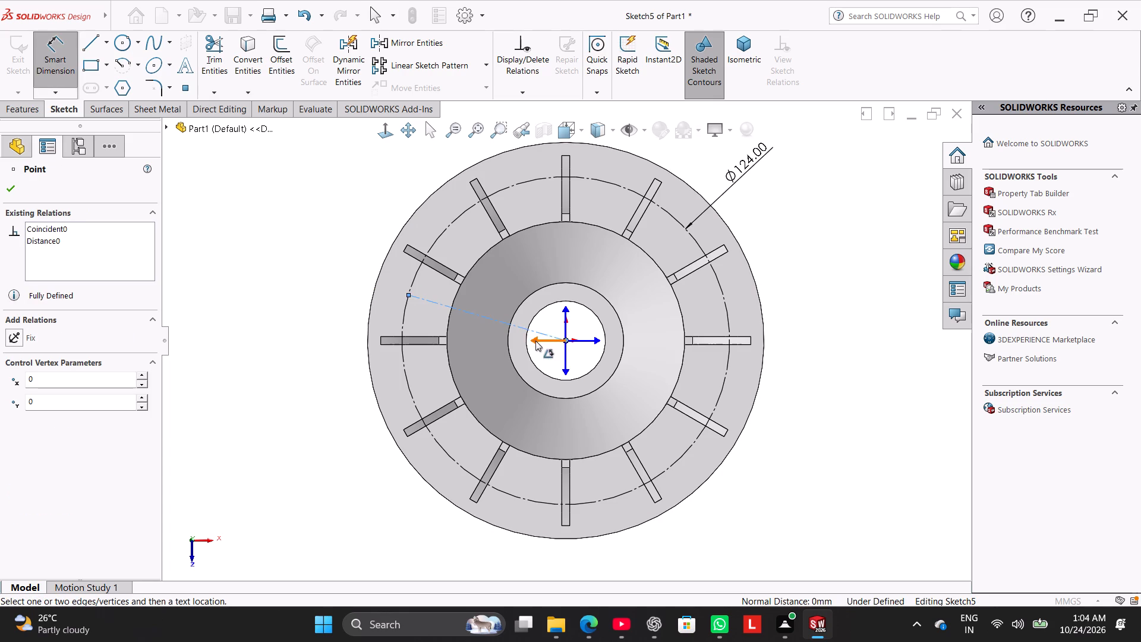
click(535, 341)
click(436, 318)
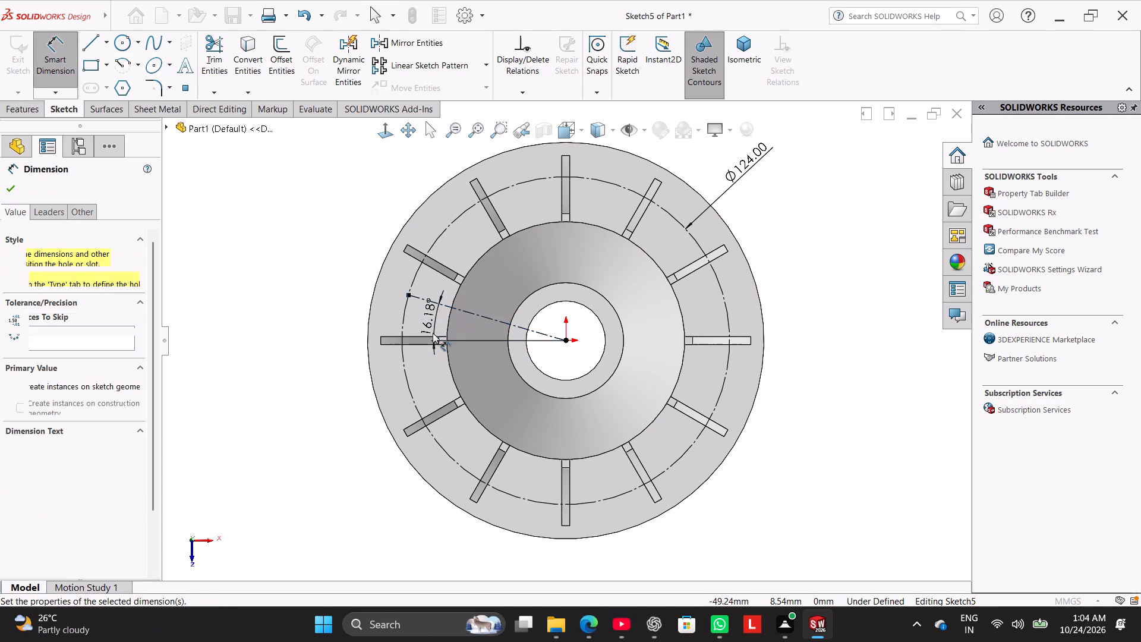
text(15)
key(Return)
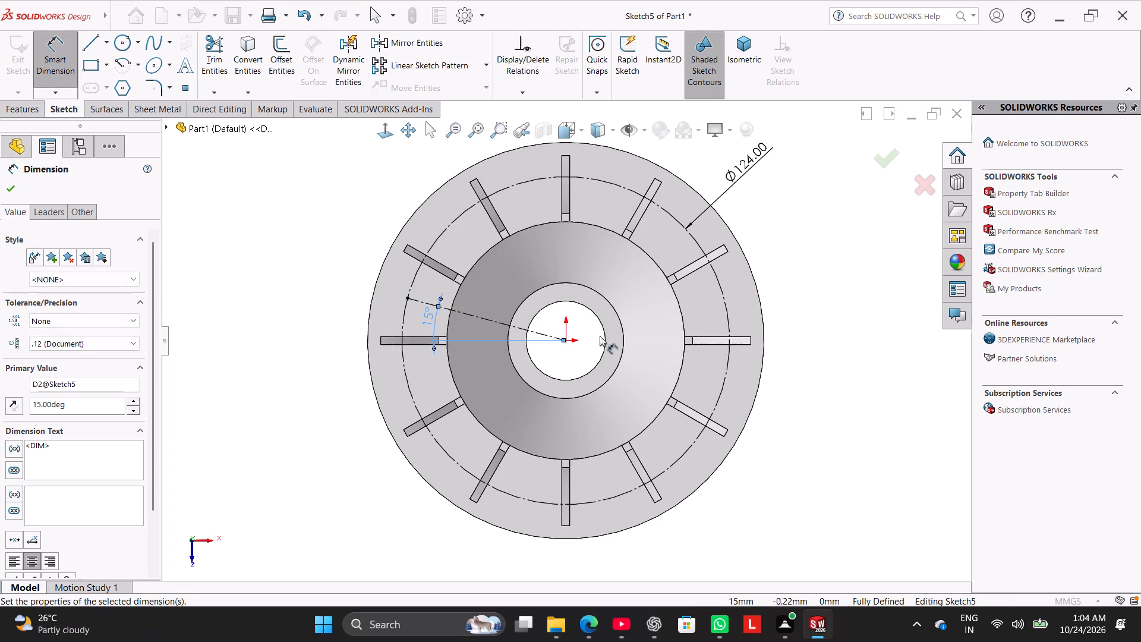
right_click(774, 254)
click(804, 291)
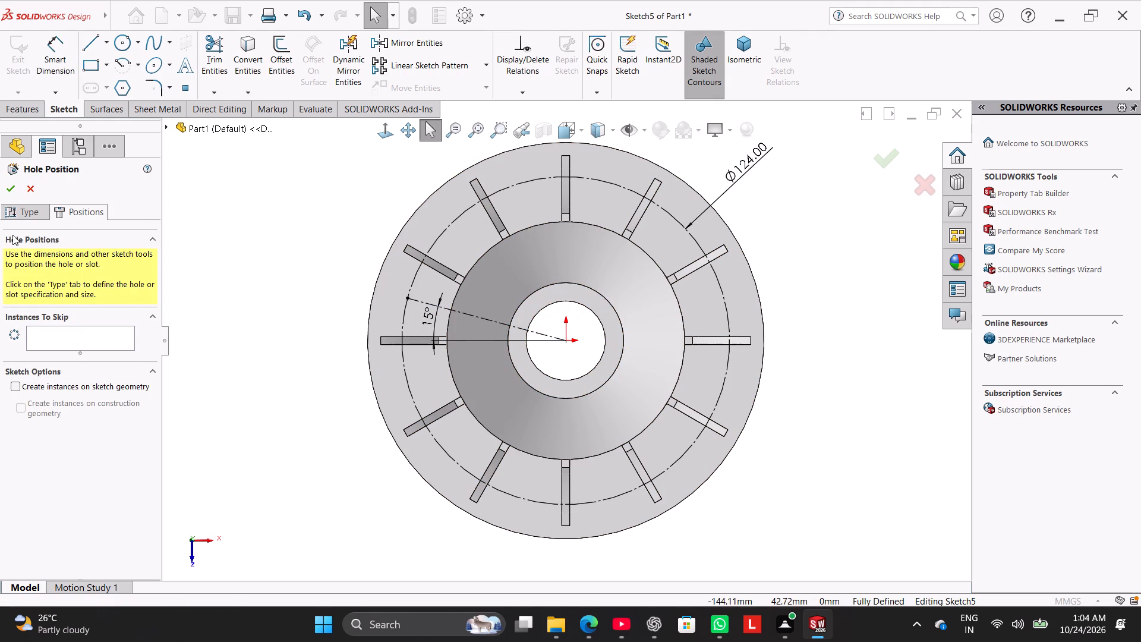
Place a hole point at the centreline's outer end on the construction circle.
click(183, 92)
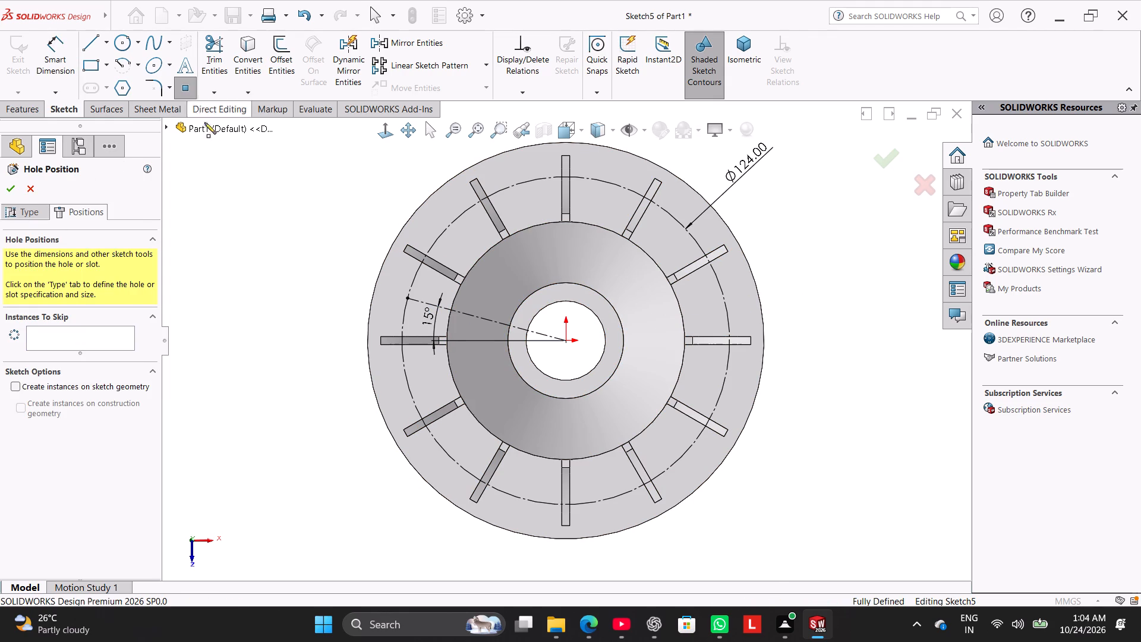
click(407, 300)
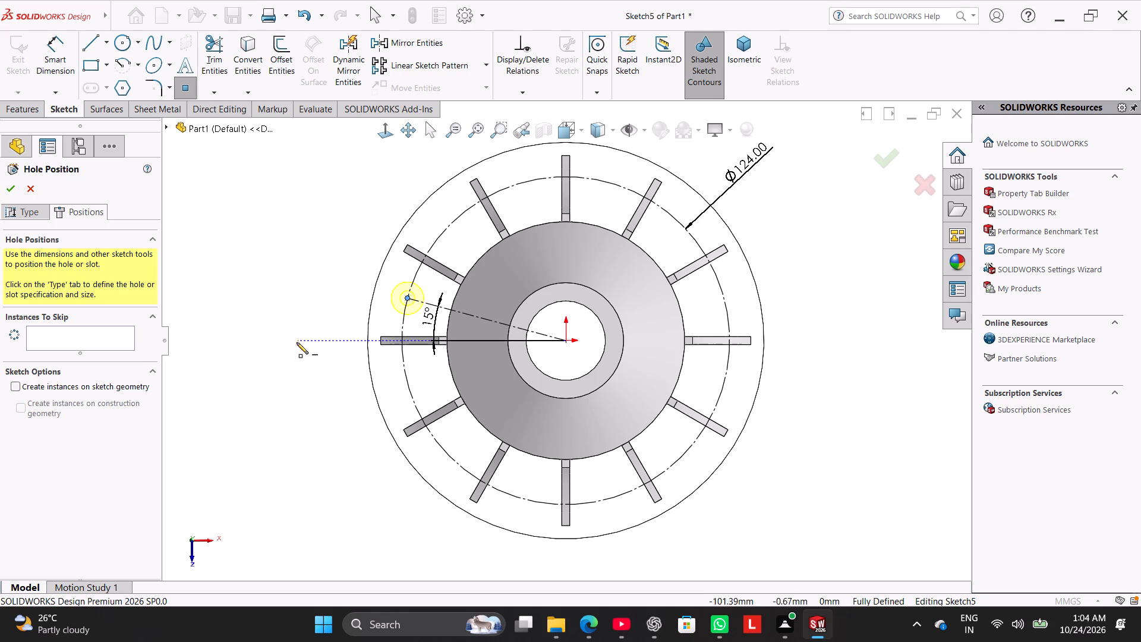
Circular-pattern the hole point about the origin with 12 equally spaced instances over 360°.
middle_drag(294, 333, 395, 210)
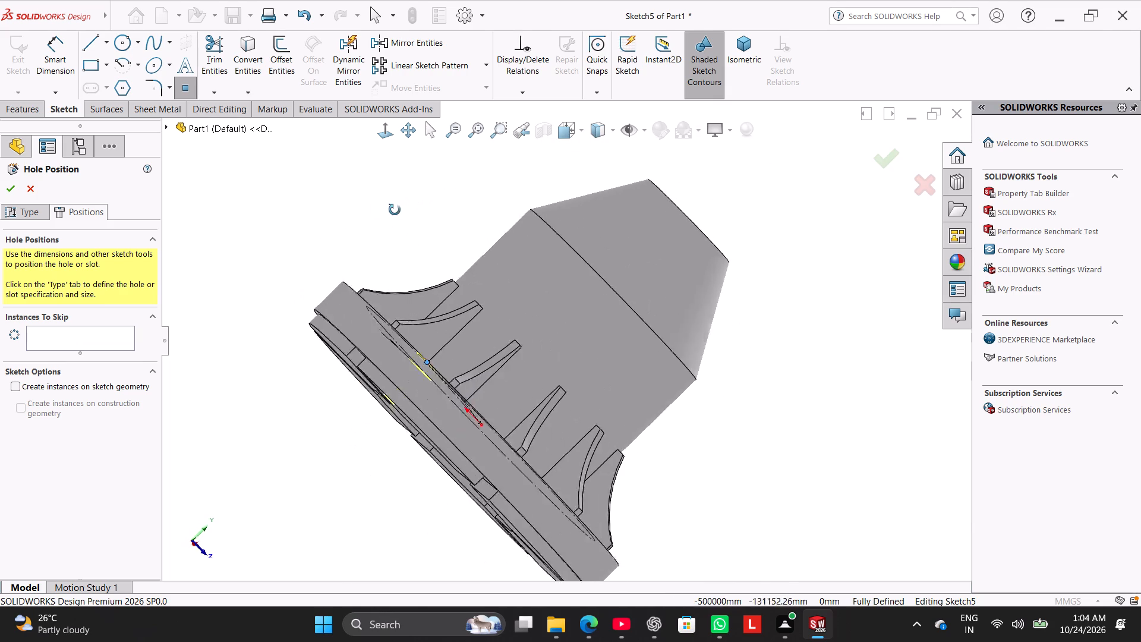
middle_drag(395, 210, 385, 212)
click(385, 137)
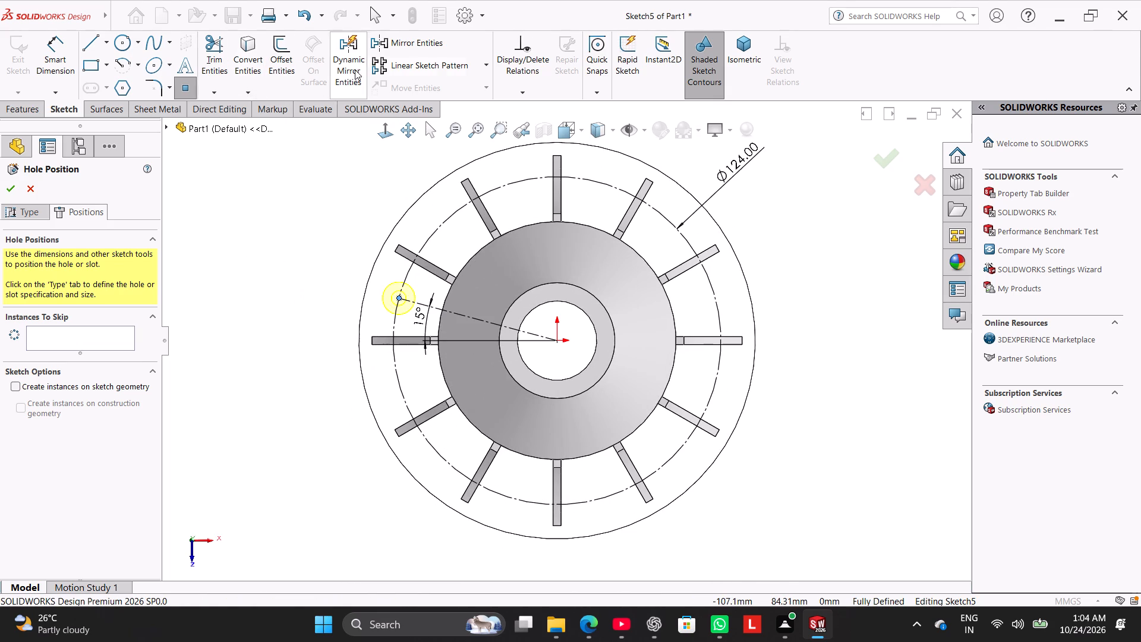
click(488, 64)
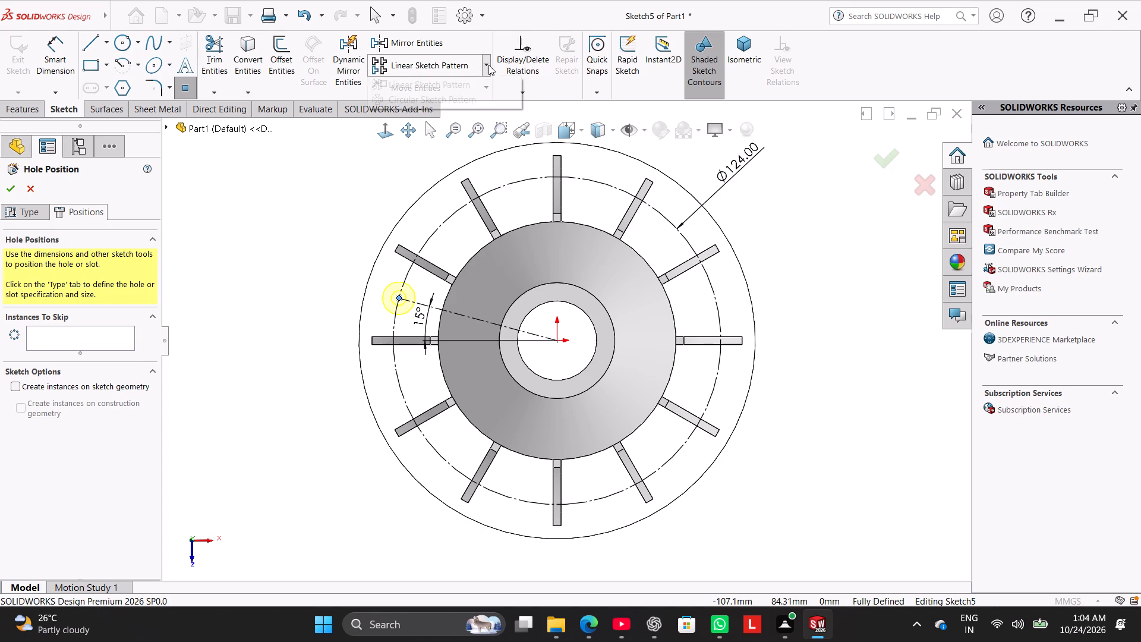
click(472, 95)
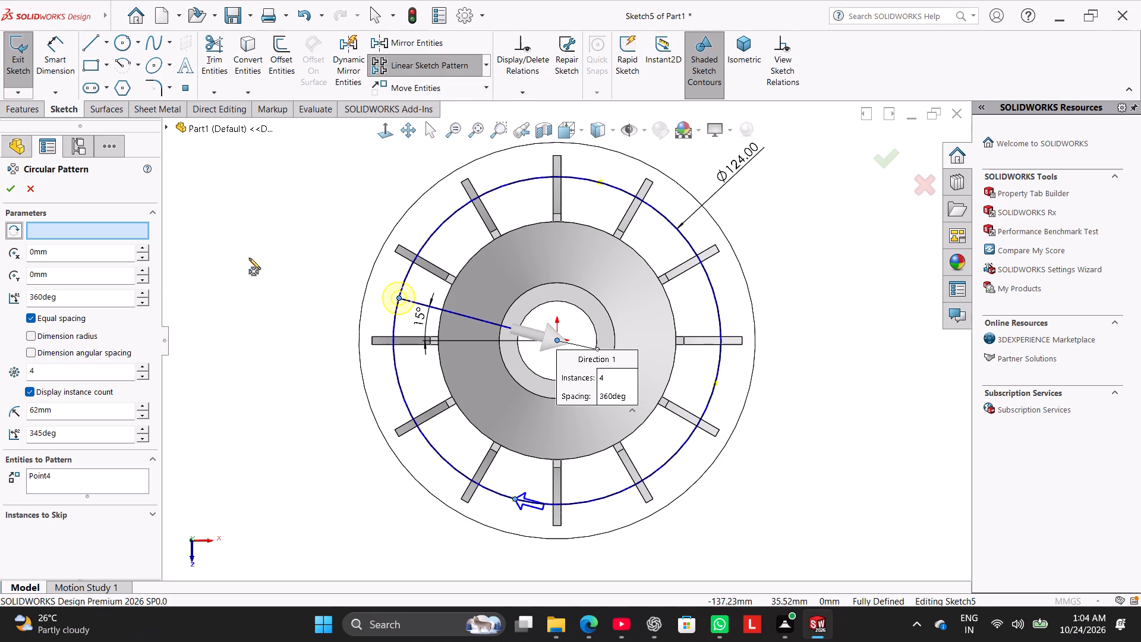
click(557, 339)
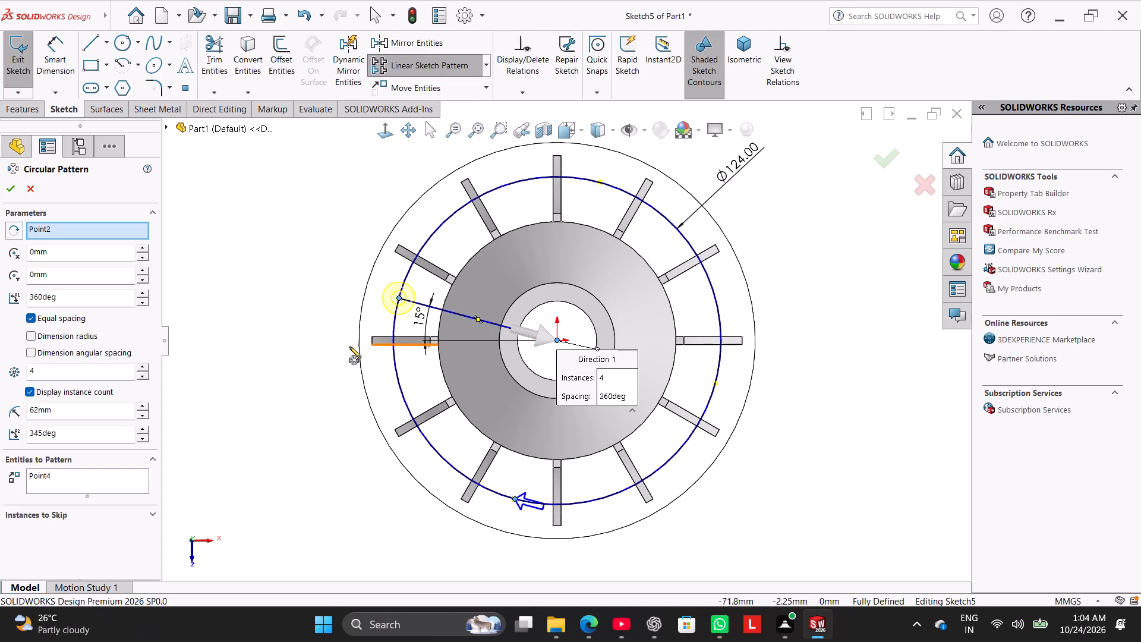
double_click(69, 369)
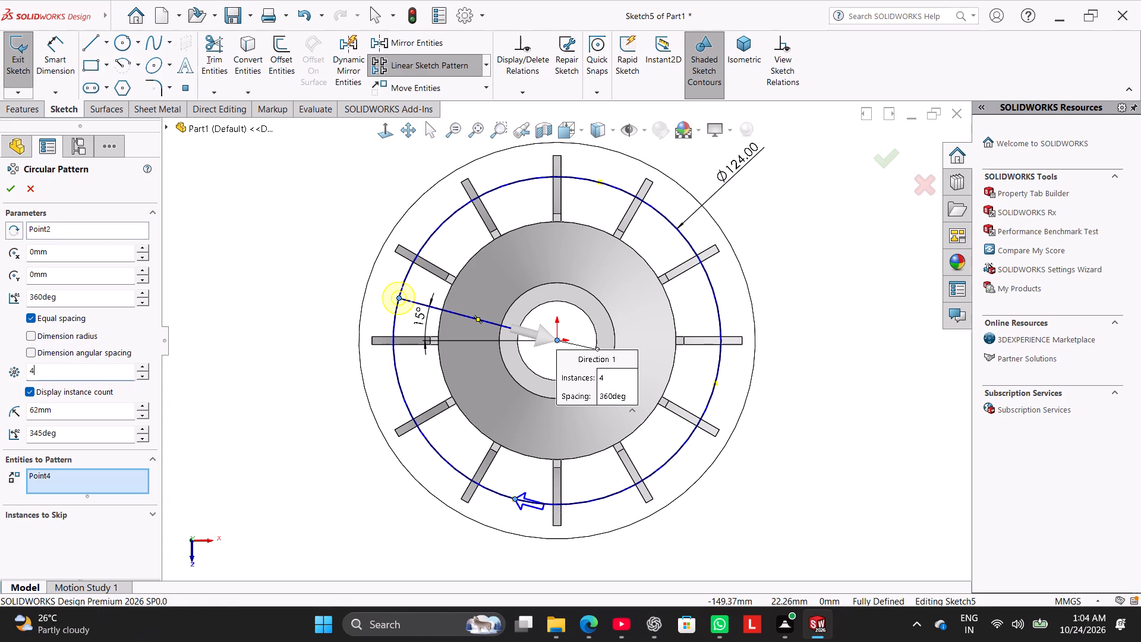
text(12)
key(Return)
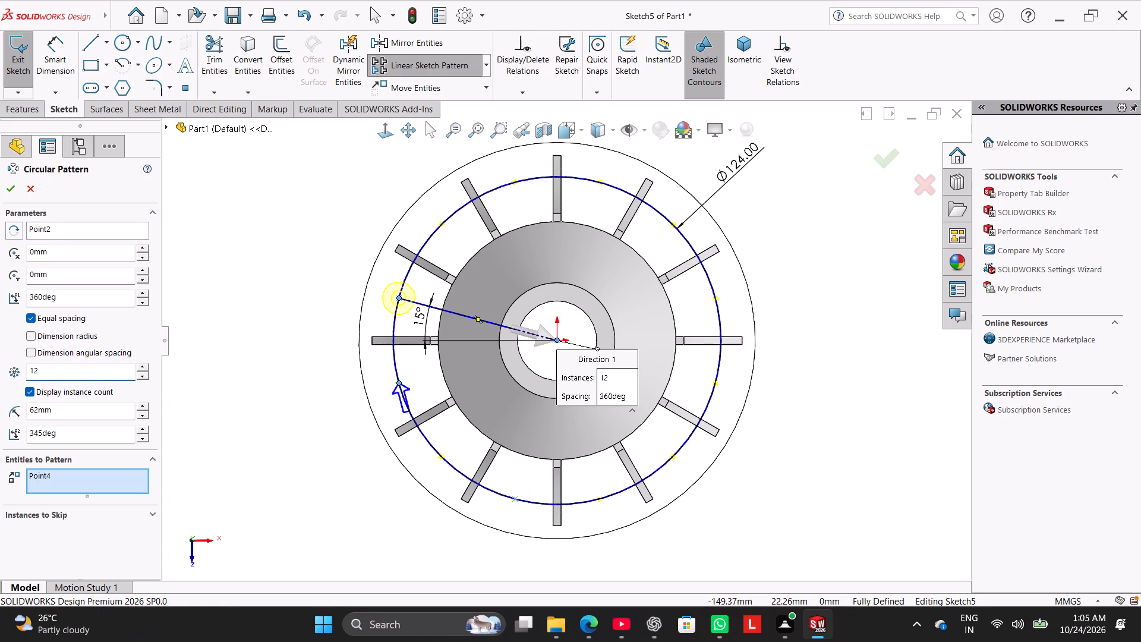
click(18, 190)
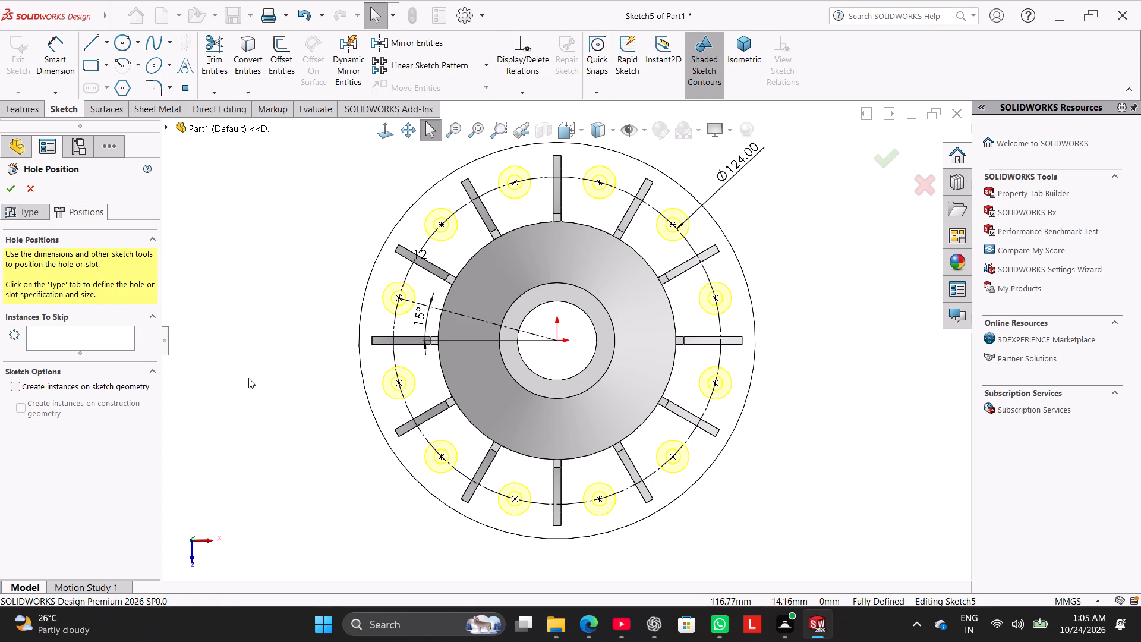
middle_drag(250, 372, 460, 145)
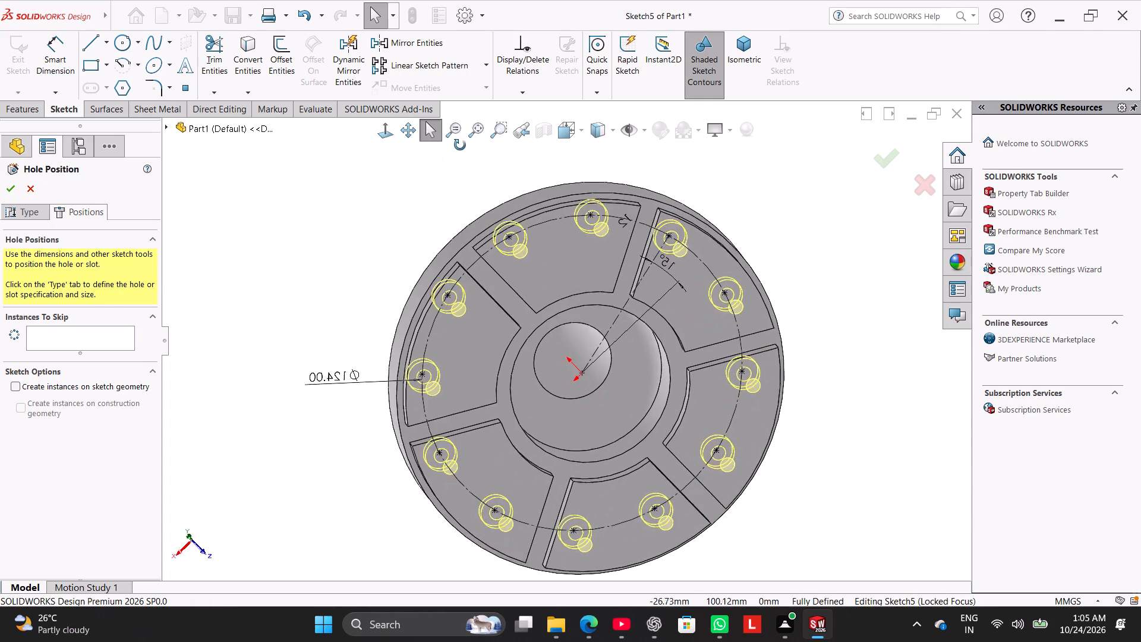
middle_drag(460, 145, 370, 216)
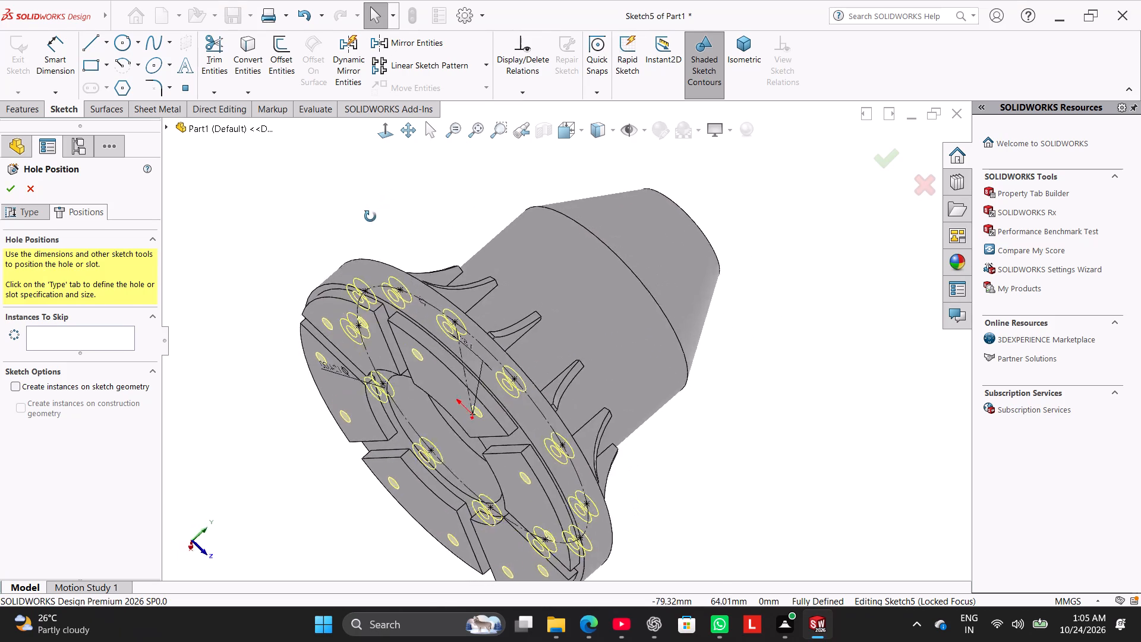
Check the patterned hole positions on the flange and accept the Hole Wizard feature for the twelve counterbored holes.
middle_drag(370, 216, 259, 298)
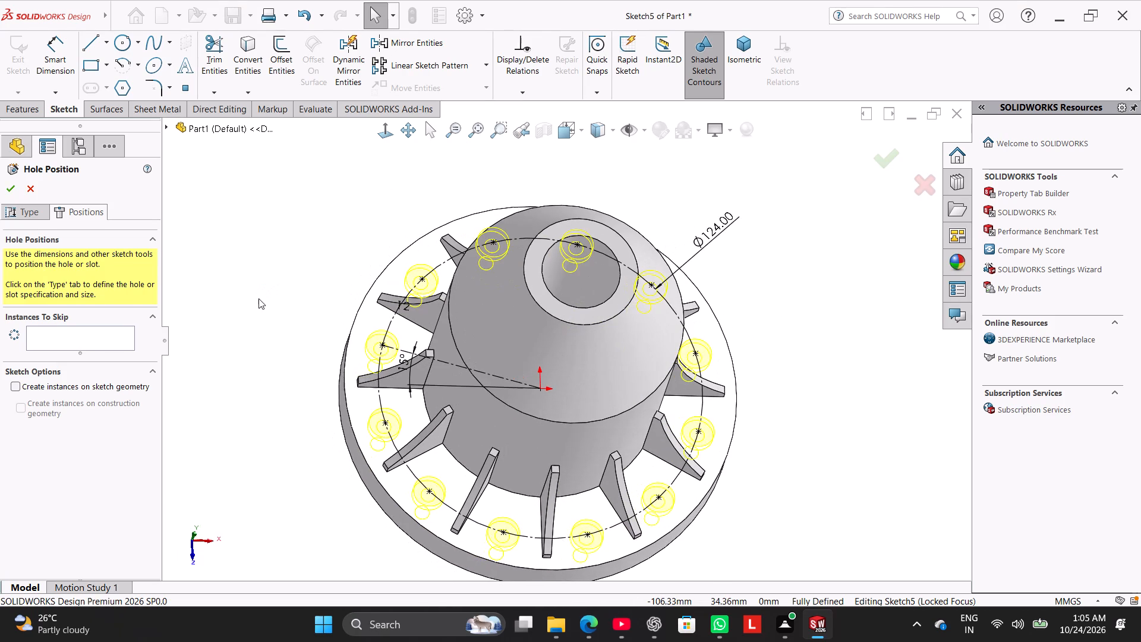
click(396, 133)
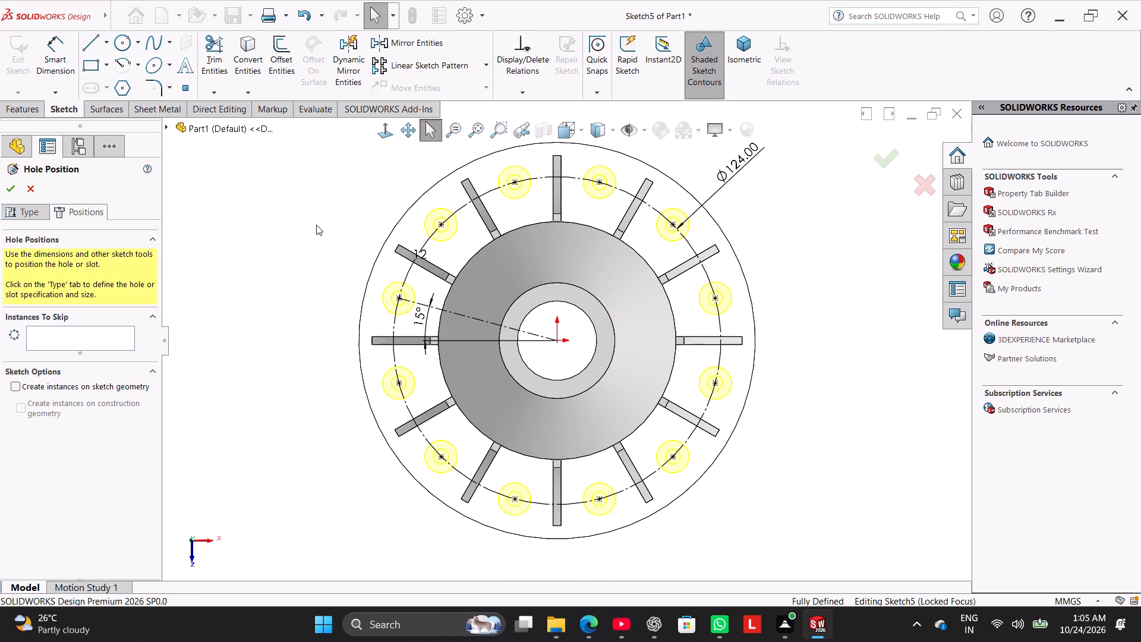
click(8, 188)
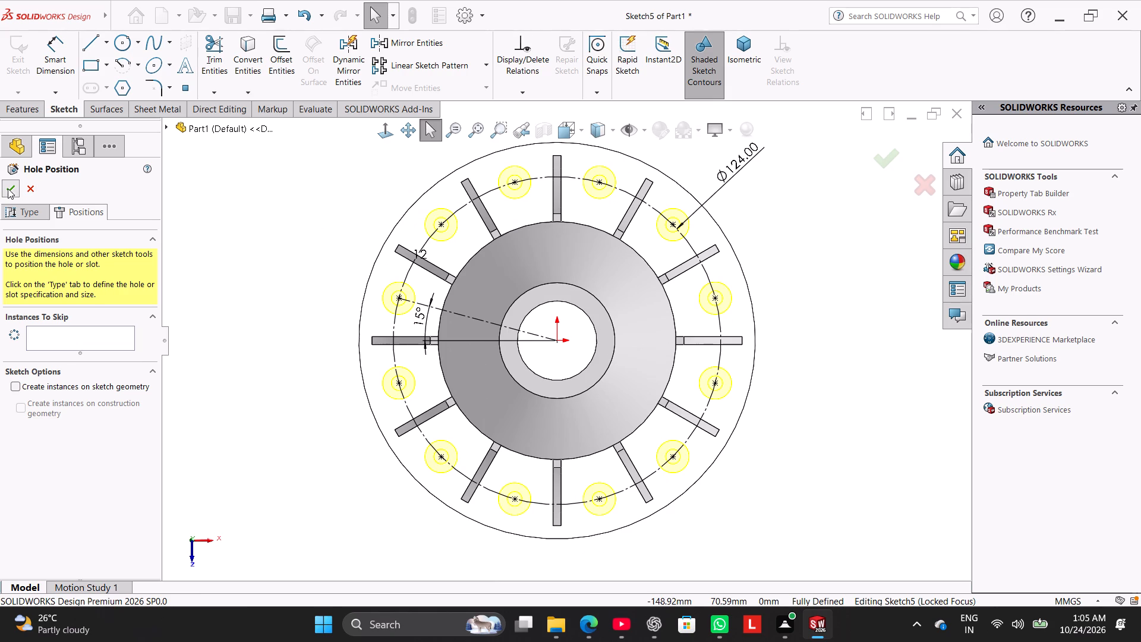
click(216, 242)
right_drag(236, 319, 337, 213)
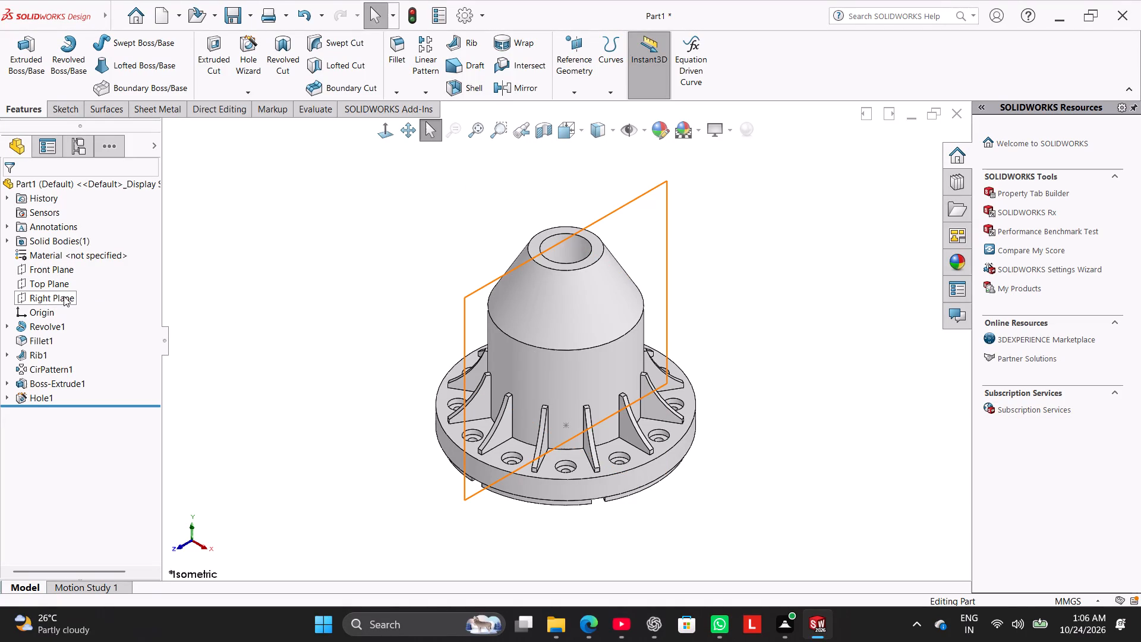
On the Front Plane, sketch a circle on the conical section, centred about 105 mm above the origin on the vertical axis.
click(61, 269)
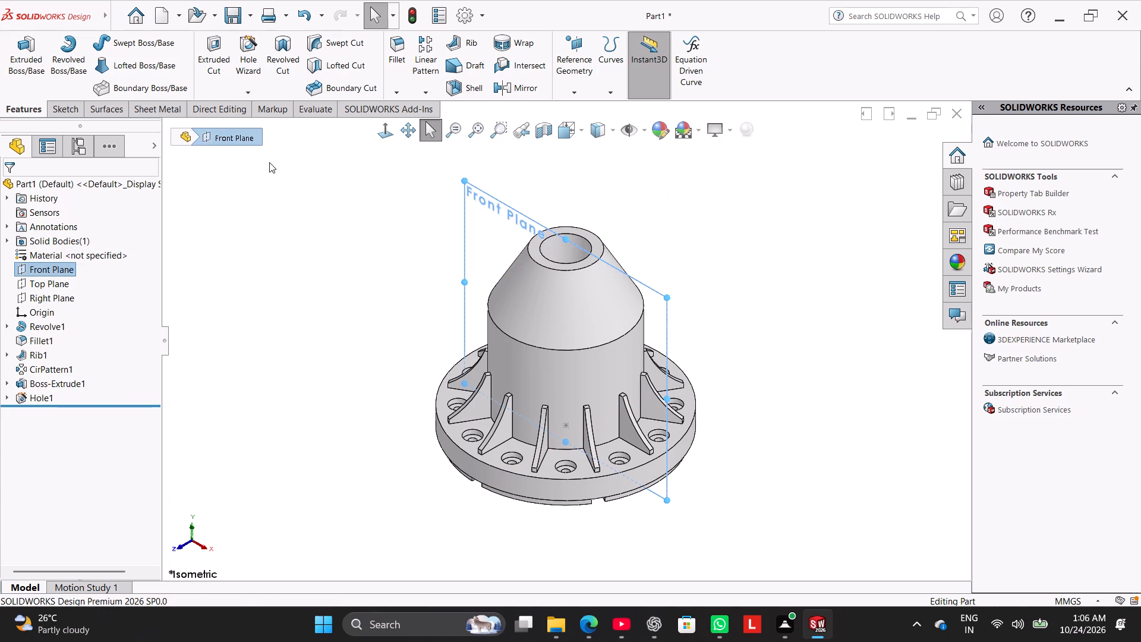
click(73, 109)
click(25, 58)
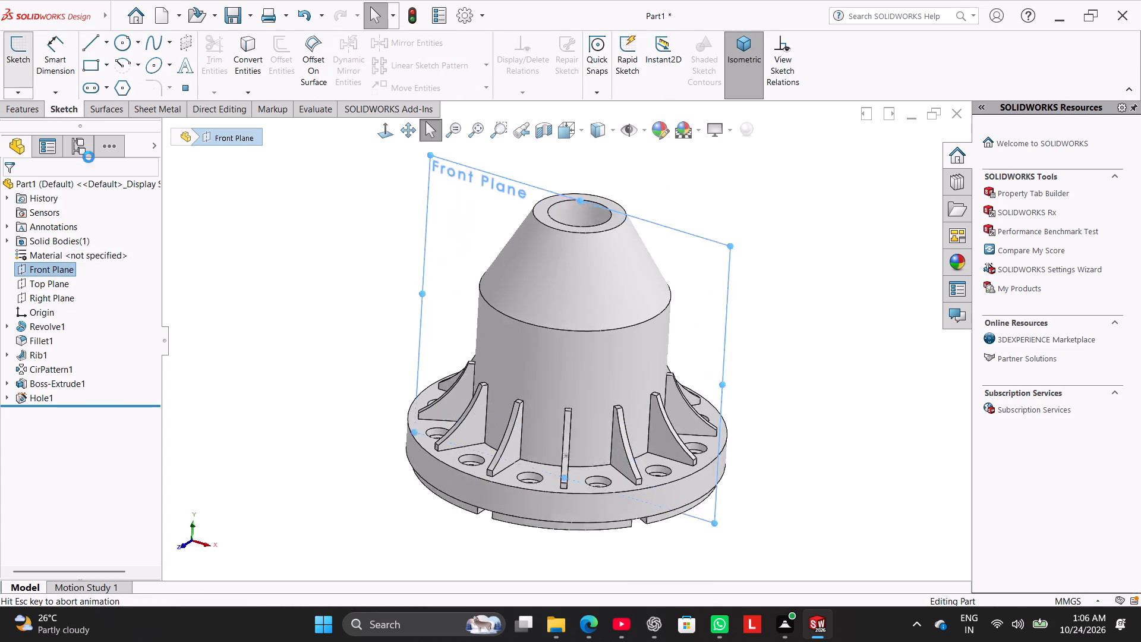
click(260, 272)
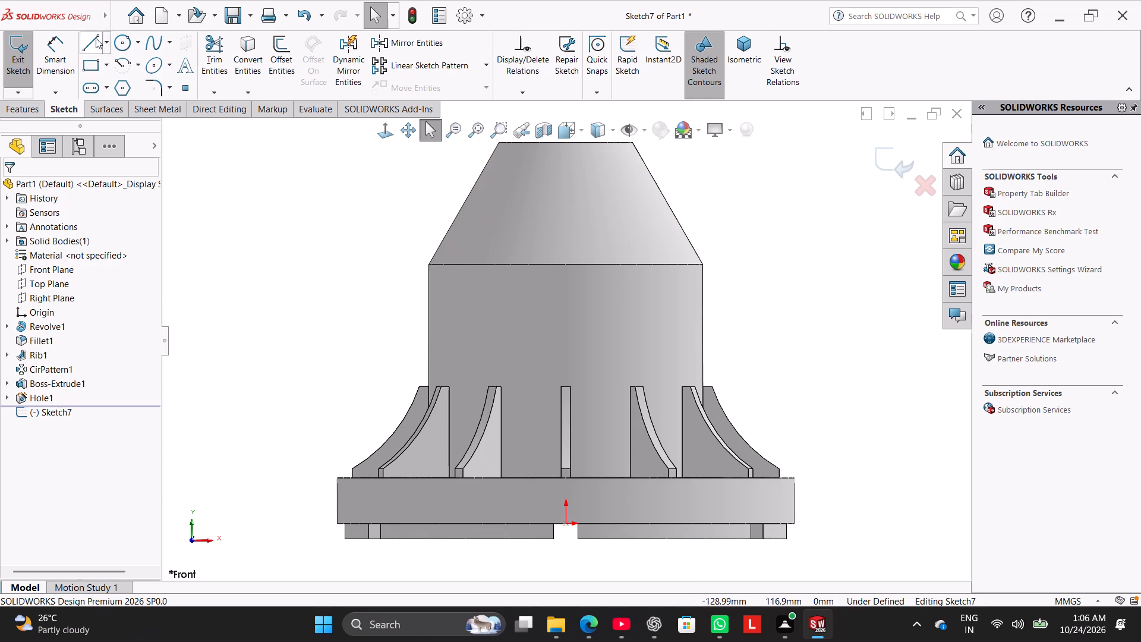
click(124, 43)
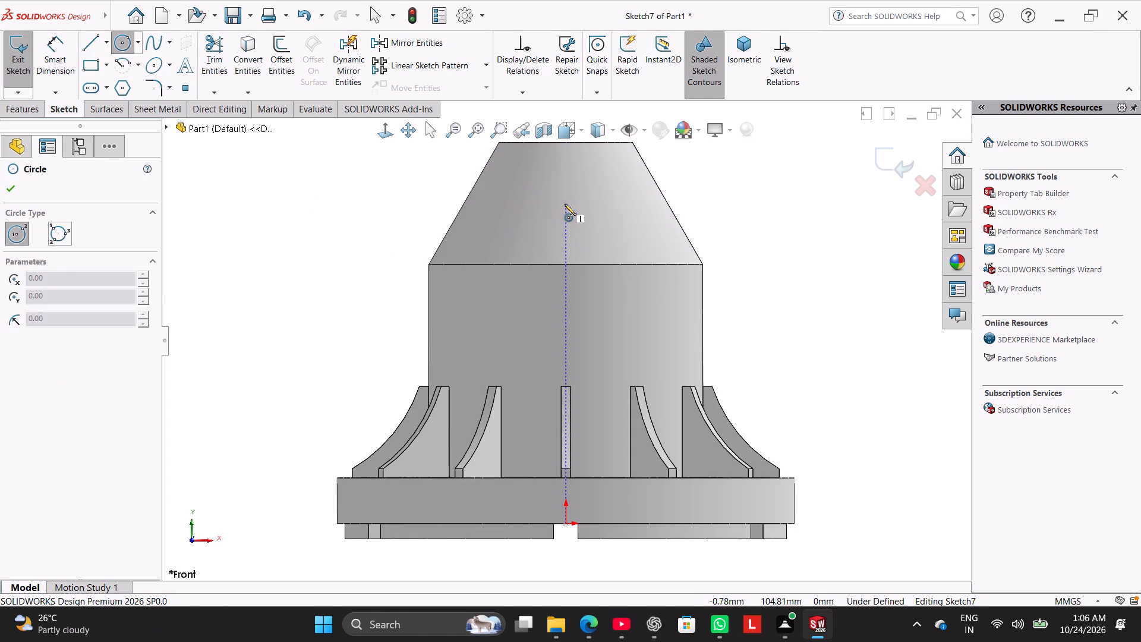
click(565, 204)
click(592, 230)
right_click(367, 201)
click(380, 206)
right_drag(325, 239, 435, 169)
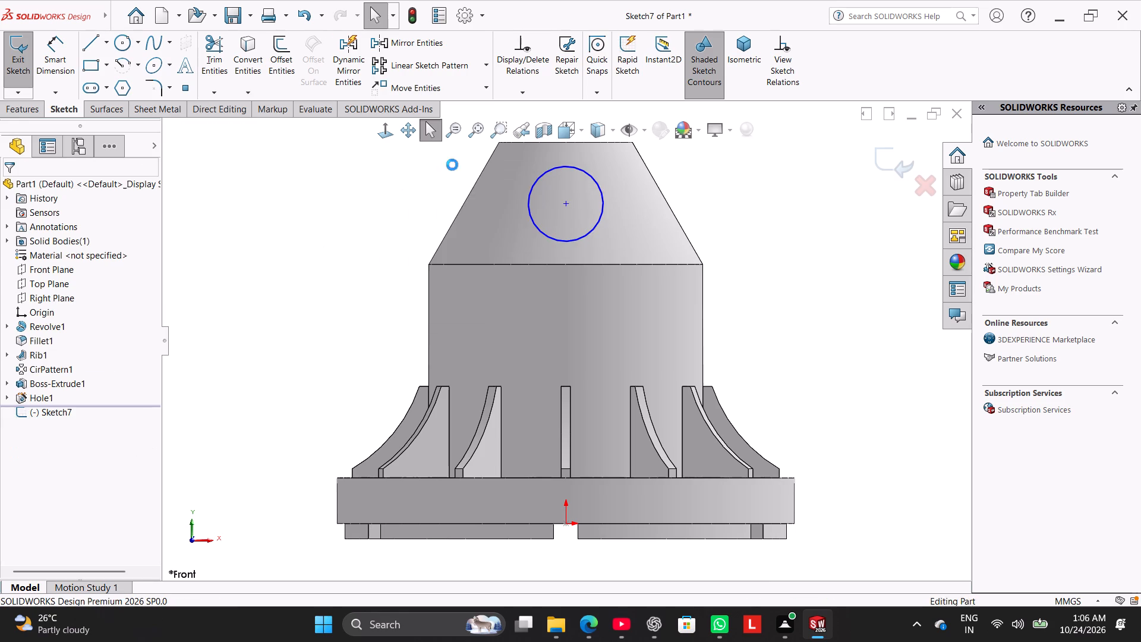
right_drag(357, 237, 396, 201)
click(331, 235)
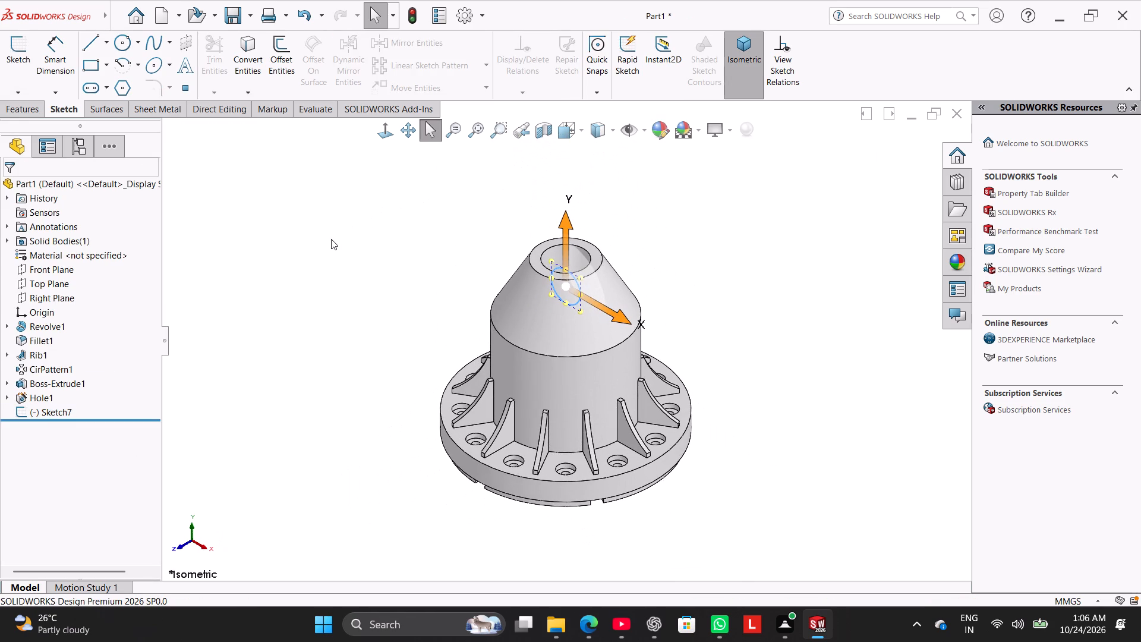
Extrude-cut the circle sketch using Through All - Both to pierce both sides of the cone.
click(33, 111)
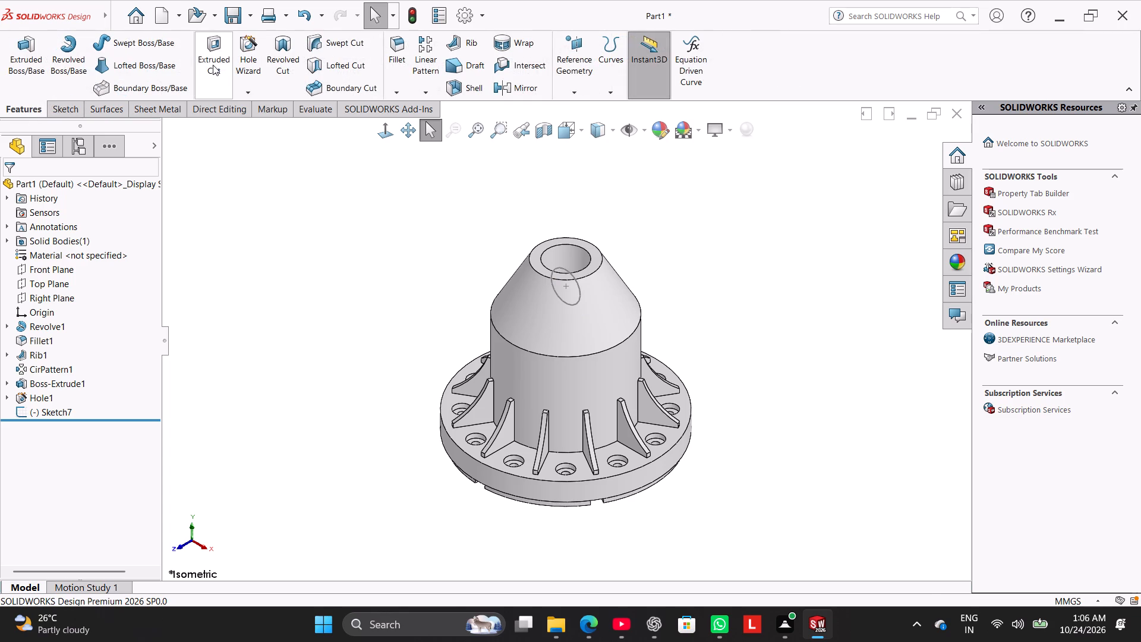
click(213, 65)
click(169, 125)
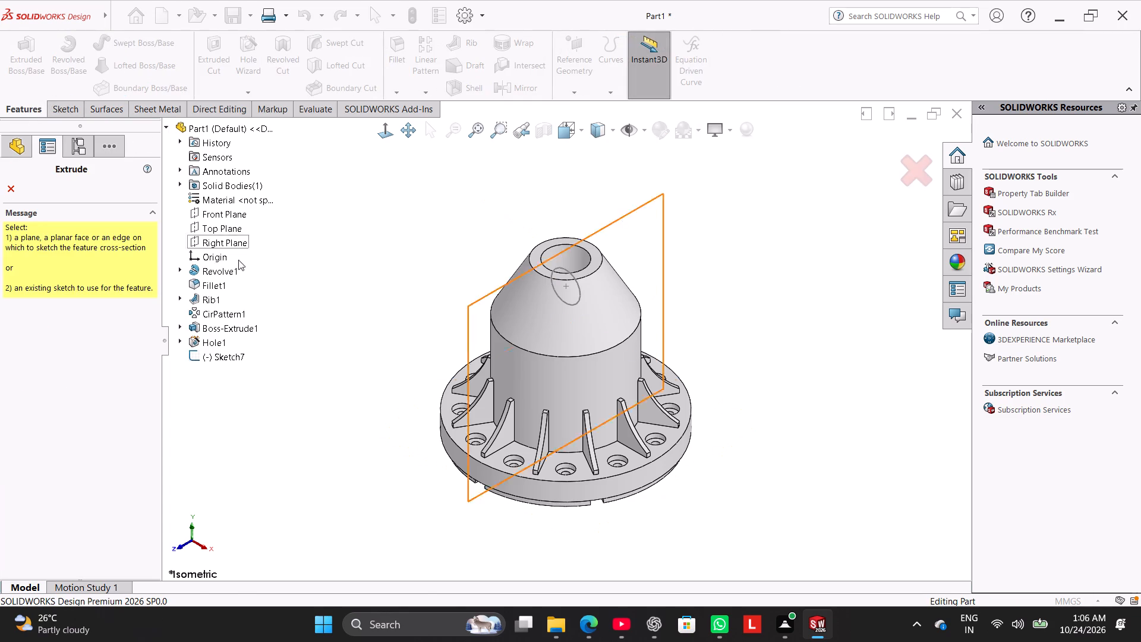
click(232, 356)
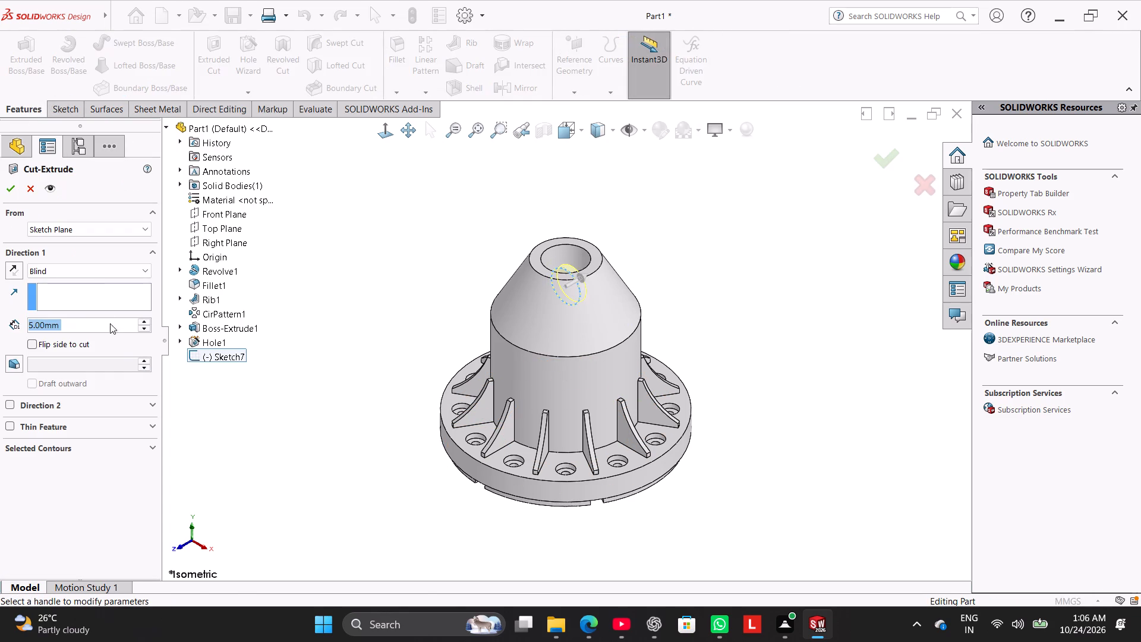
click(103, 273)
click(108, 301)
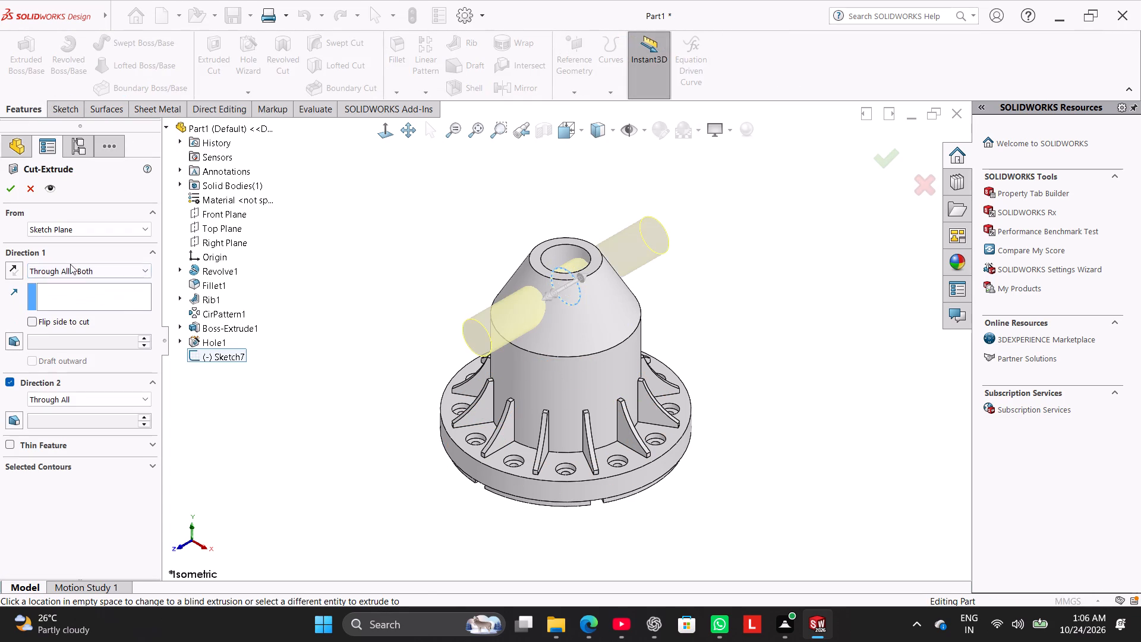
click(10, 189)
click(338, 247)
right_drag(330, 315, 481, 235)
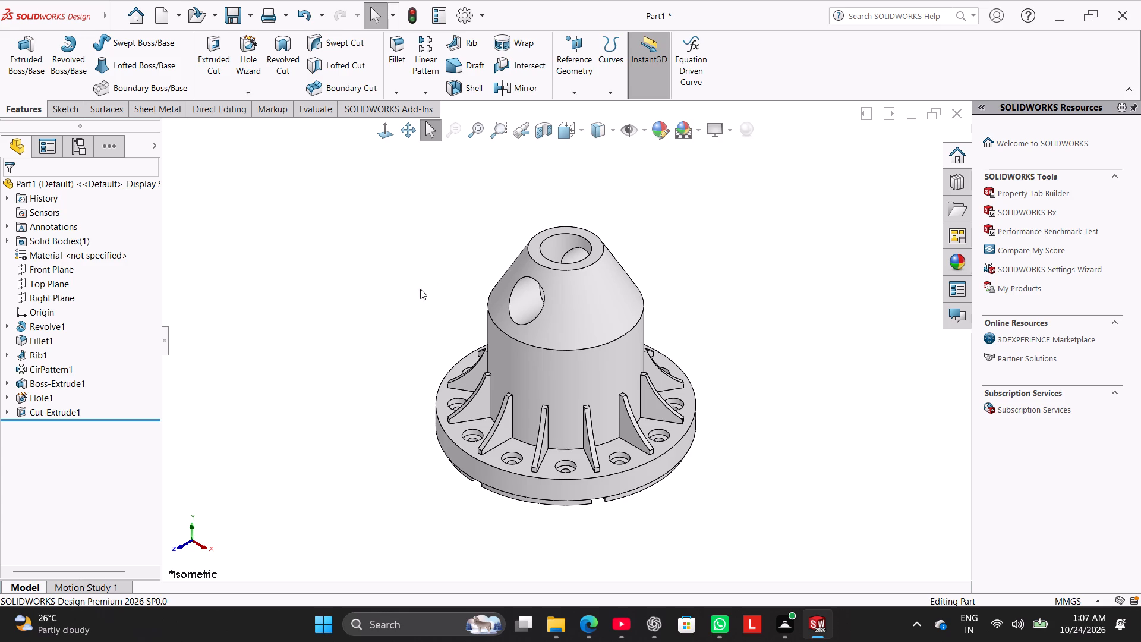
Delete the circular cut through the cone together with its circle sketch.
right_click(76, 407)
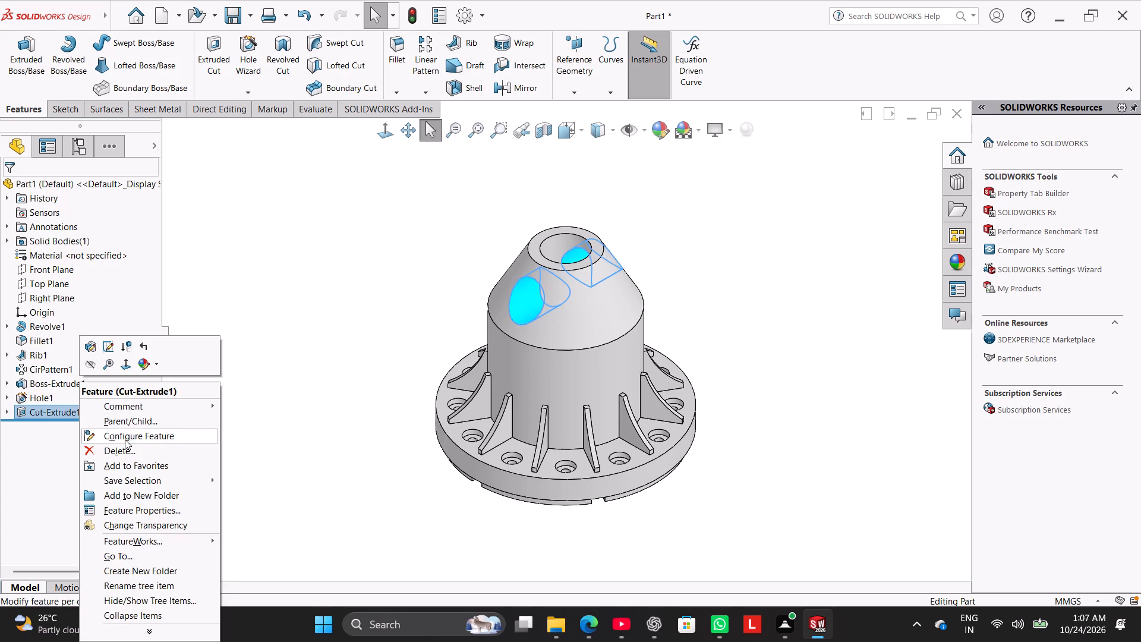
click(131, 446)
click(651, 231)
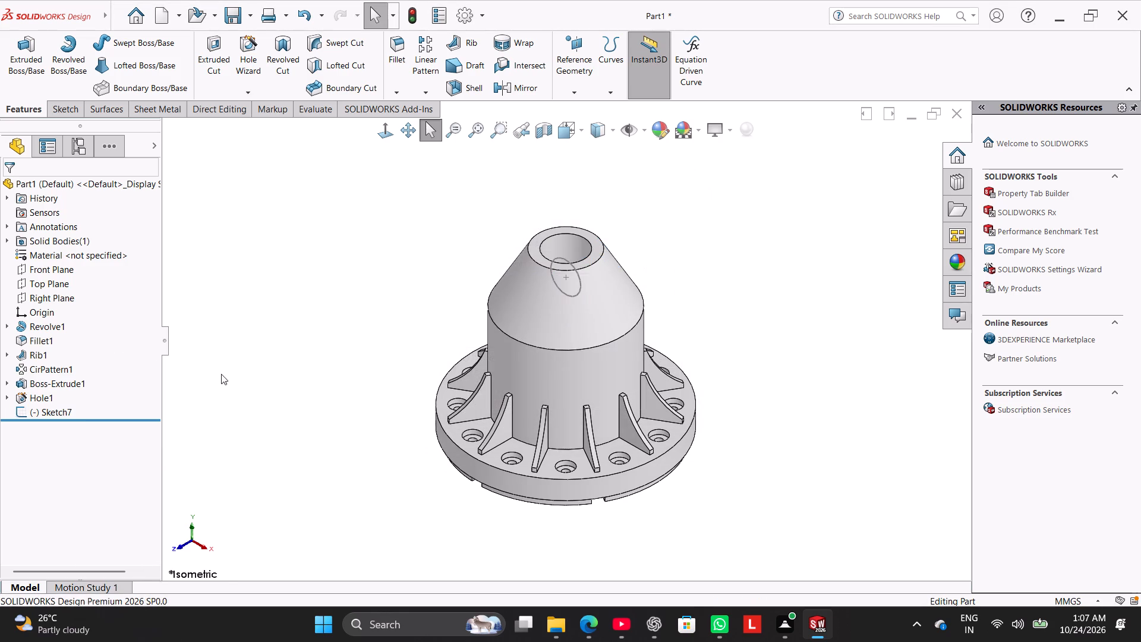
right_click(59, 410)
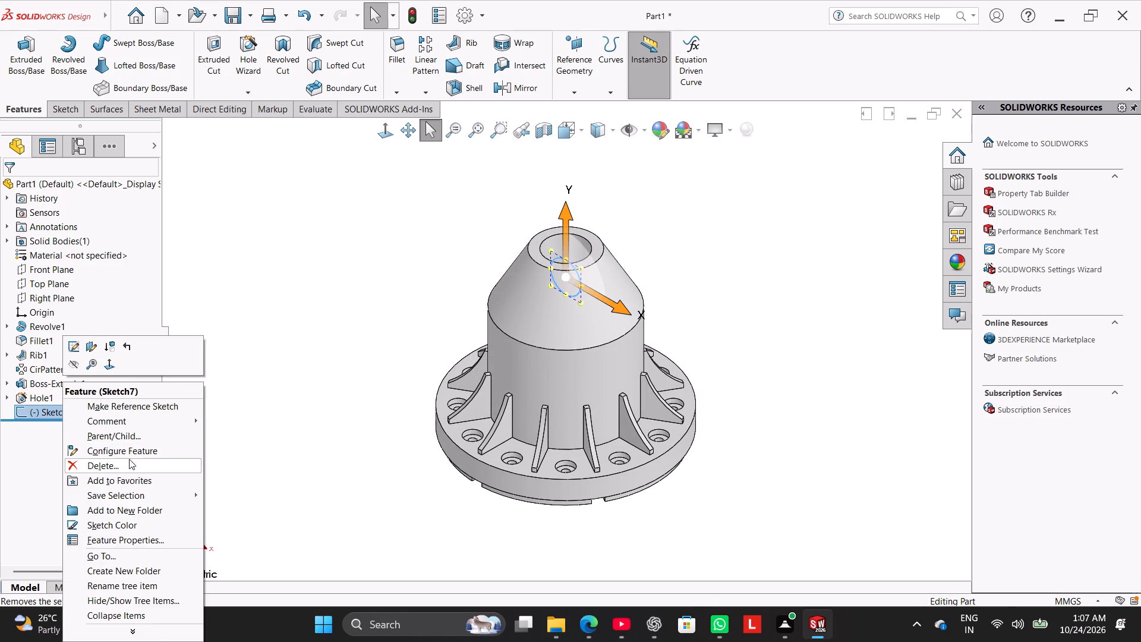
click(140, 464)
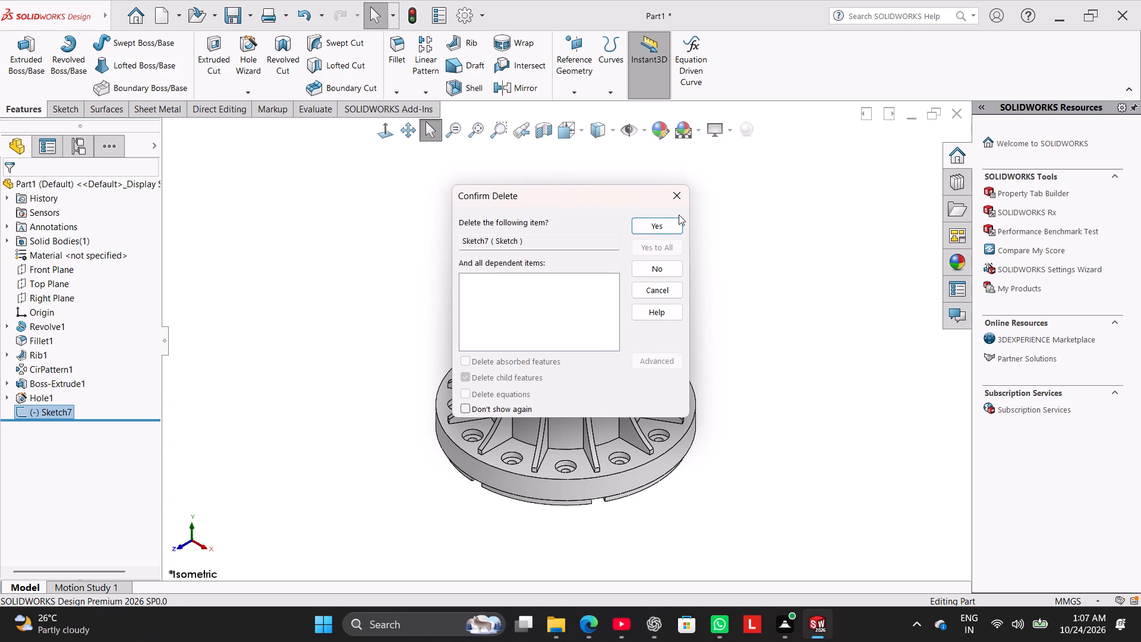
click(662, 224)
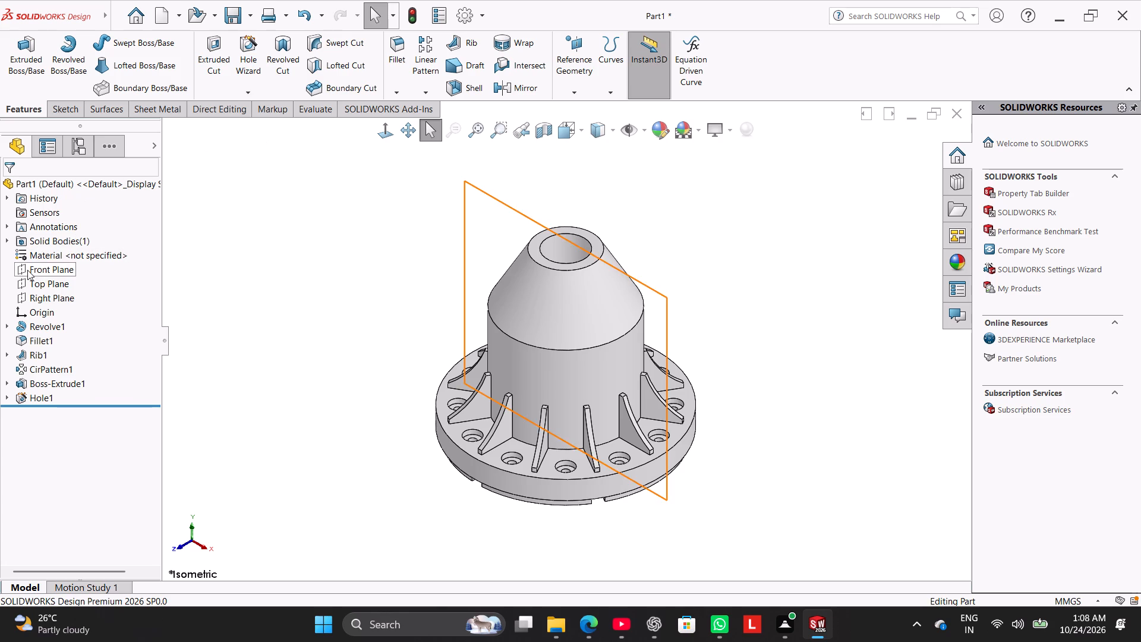
Define a new Hole Wizard straight tap using the Tapped hole type in size M14.
click(249, 59)
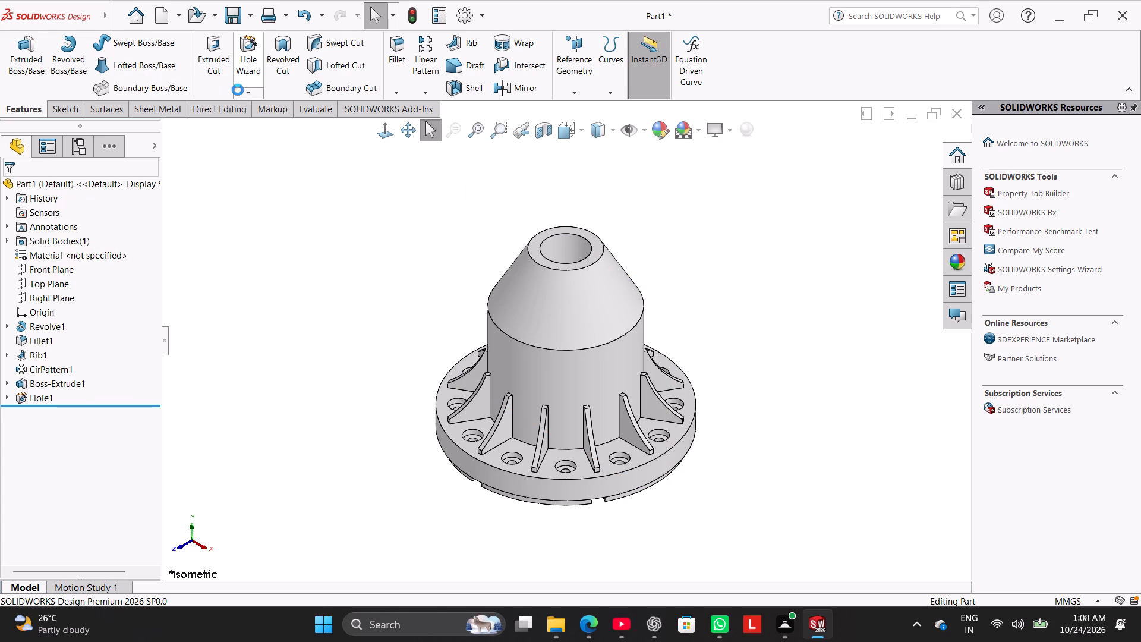
click(23, 286)
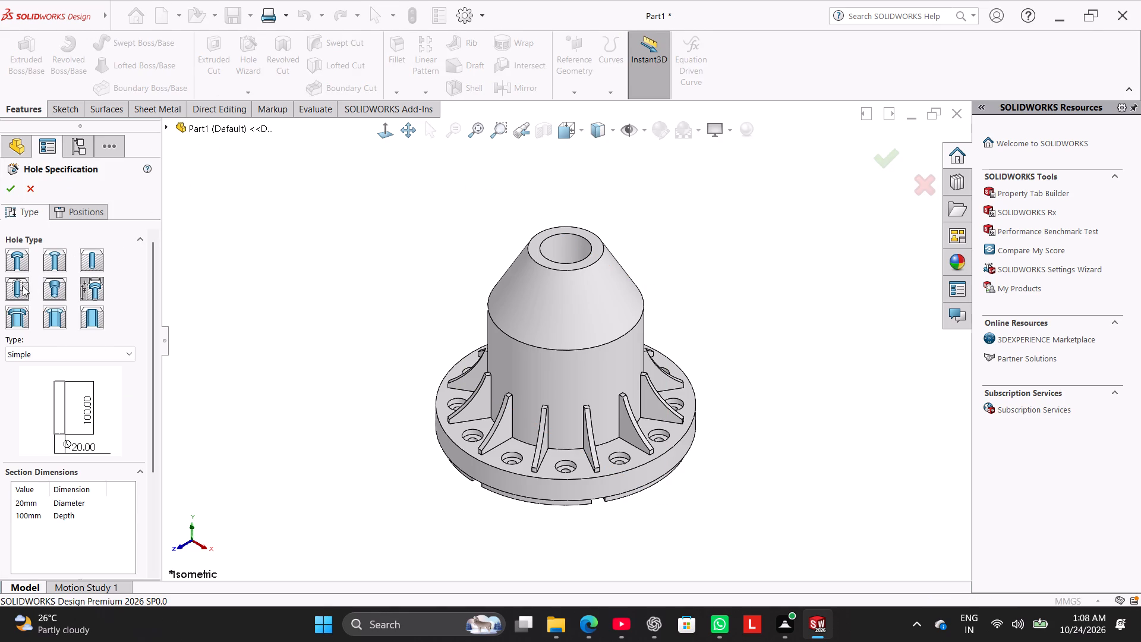
click(56, 446)
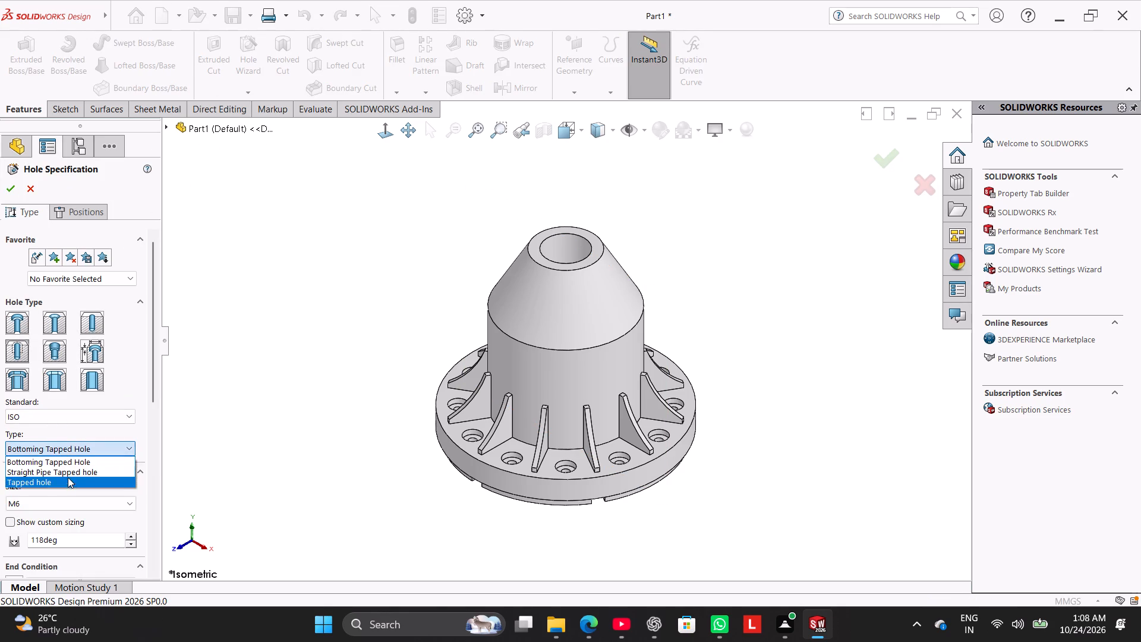
click(69, 483)
drag(157, 394, 163, 423)
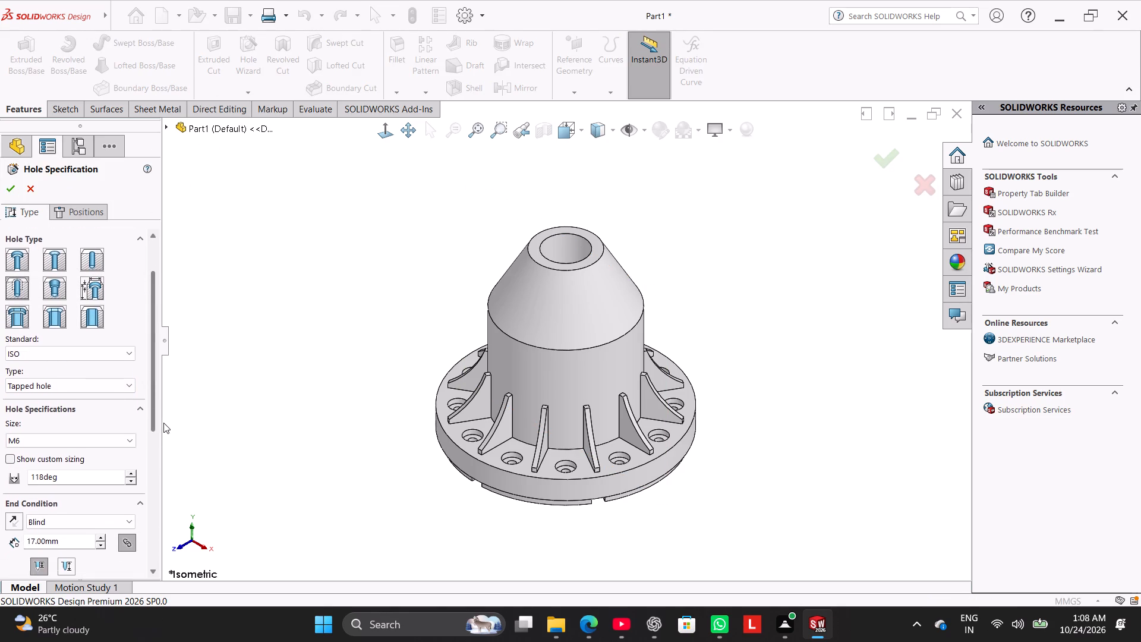
drag(163, 423, 174, 456)
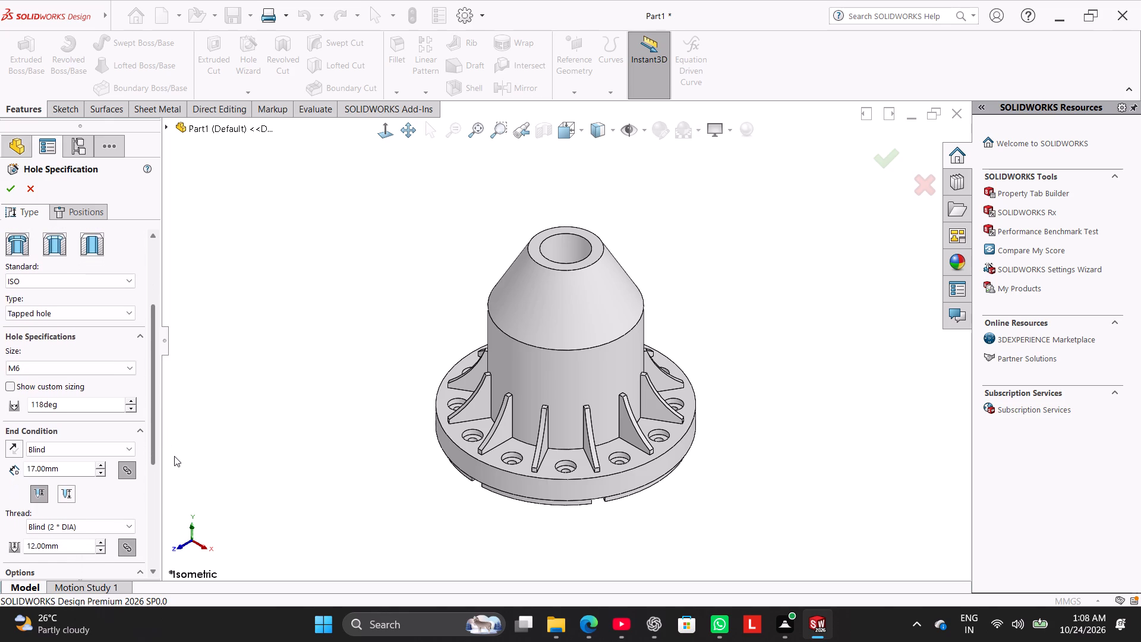
drag(174, 456, 173, 456)
click(97, 367)
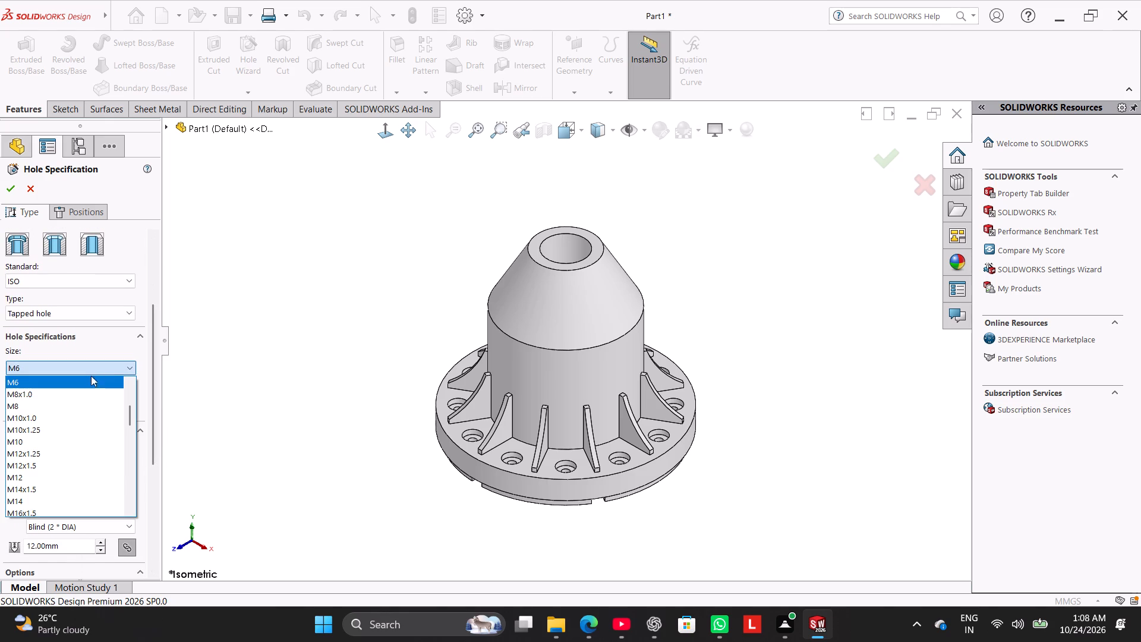
click(57, 496)
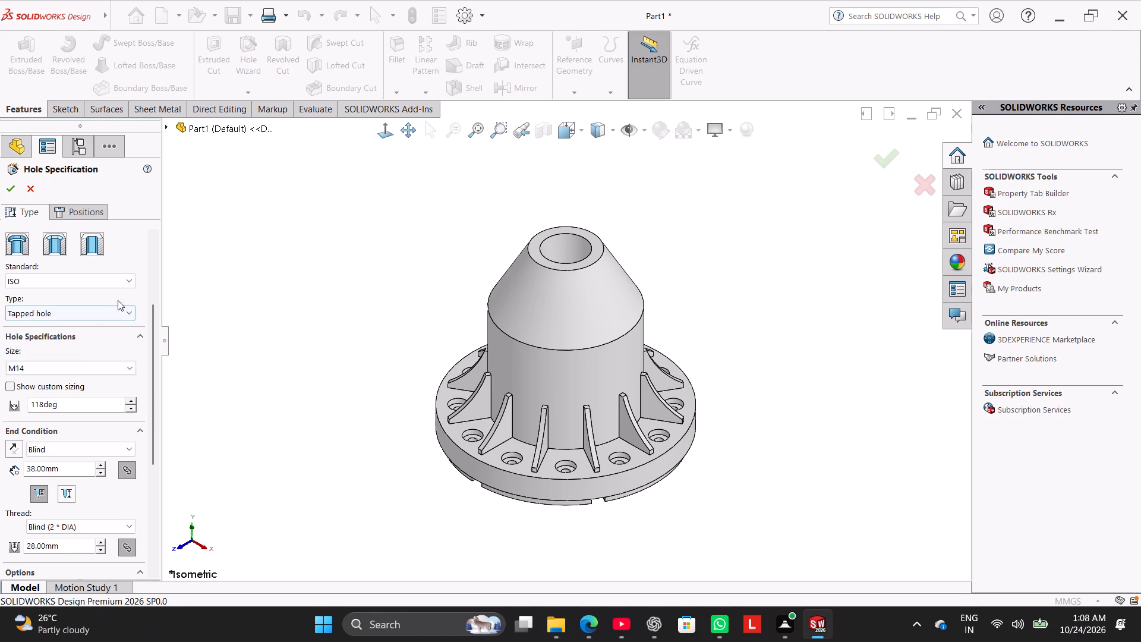
Turn off the tapped hole's near side countersink and set its end condition to Up To Next.
drag(155, 377, 163, 417)
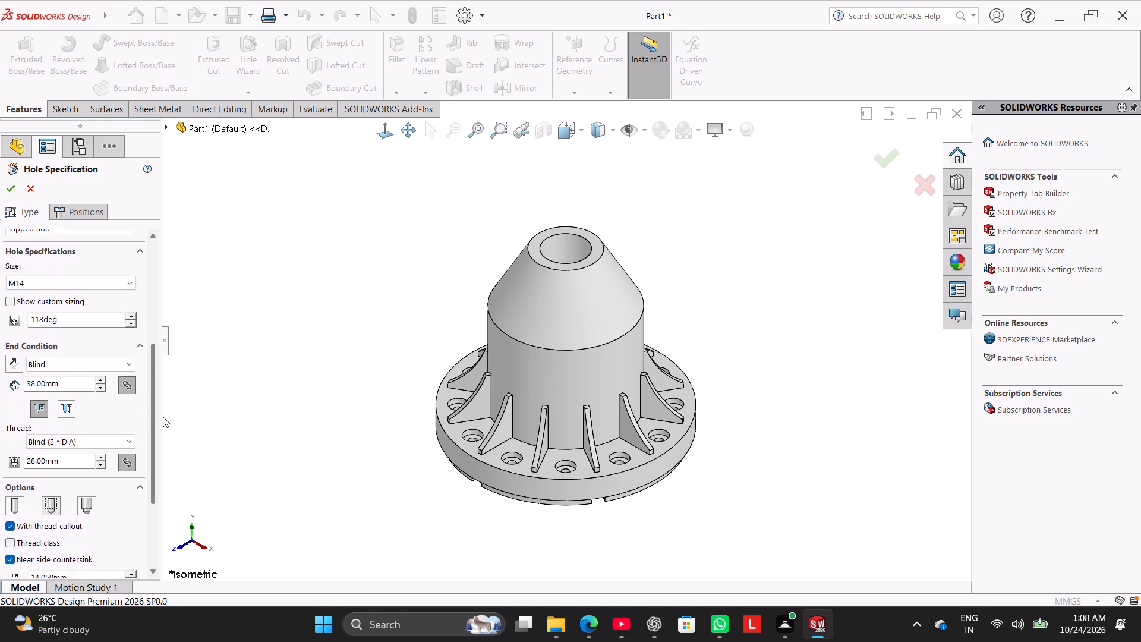
drag(163, 417, 165, 419)
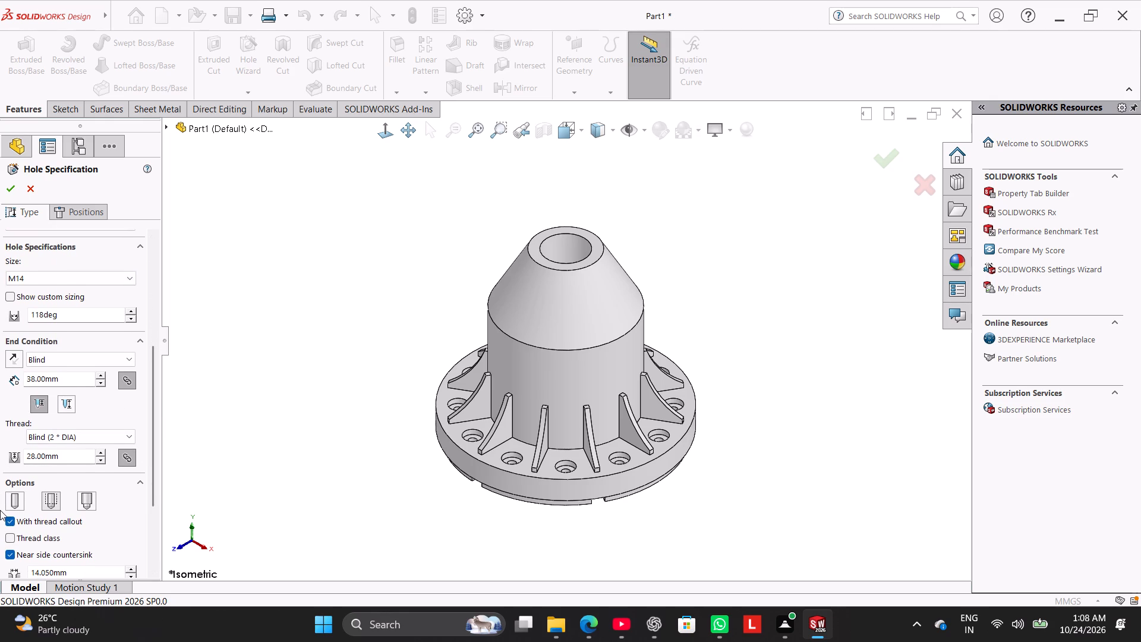
click(36, 555)
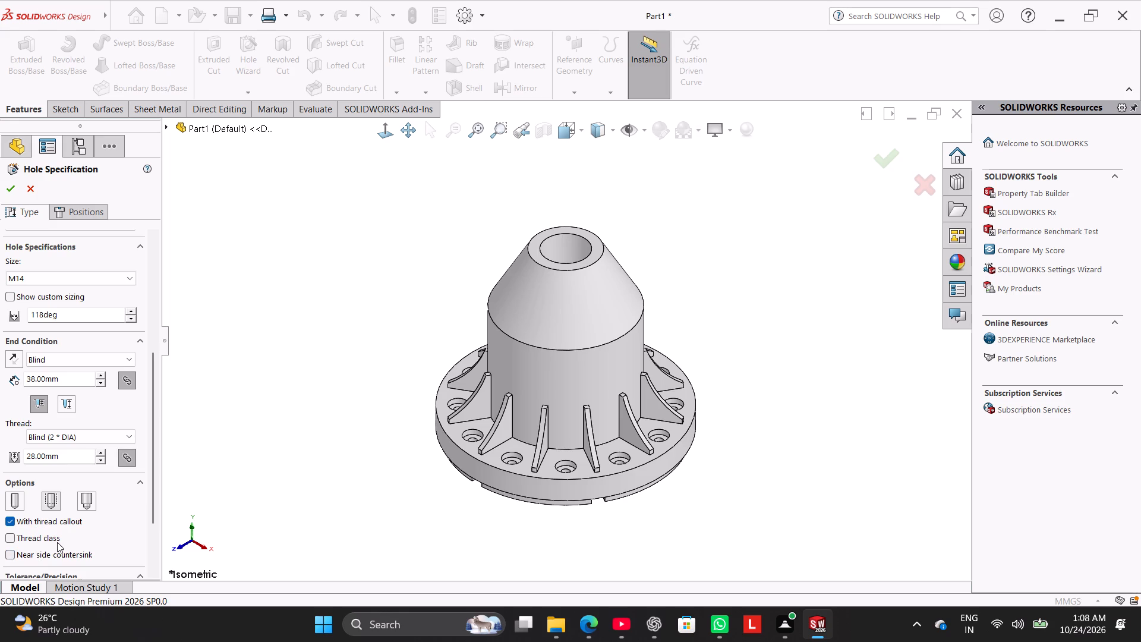
click(94, 362)
click(95, 395)
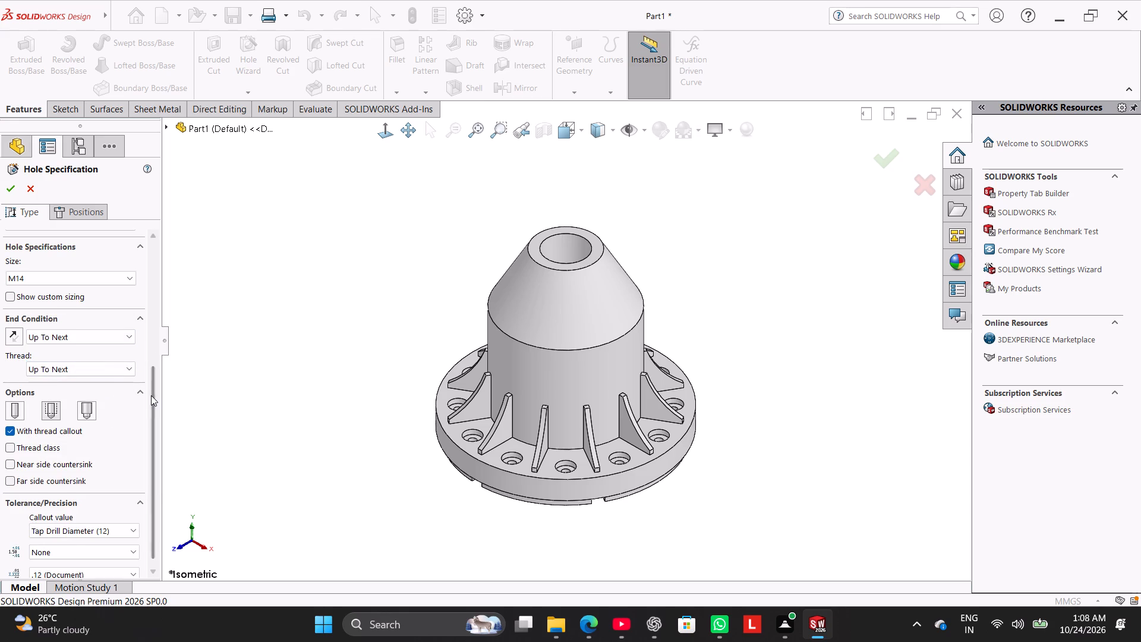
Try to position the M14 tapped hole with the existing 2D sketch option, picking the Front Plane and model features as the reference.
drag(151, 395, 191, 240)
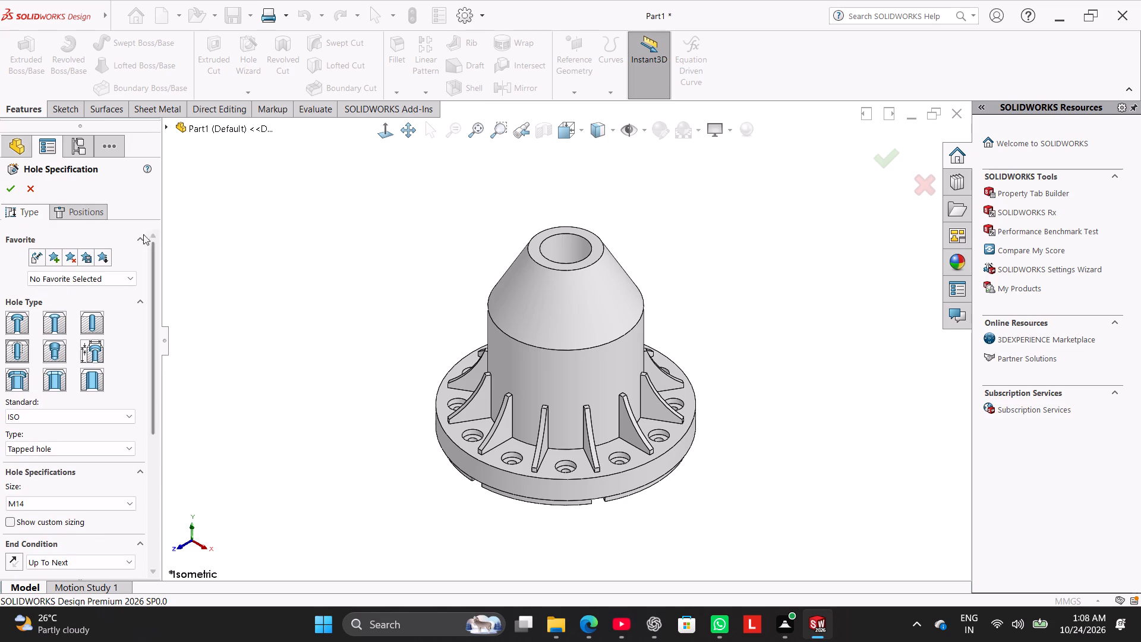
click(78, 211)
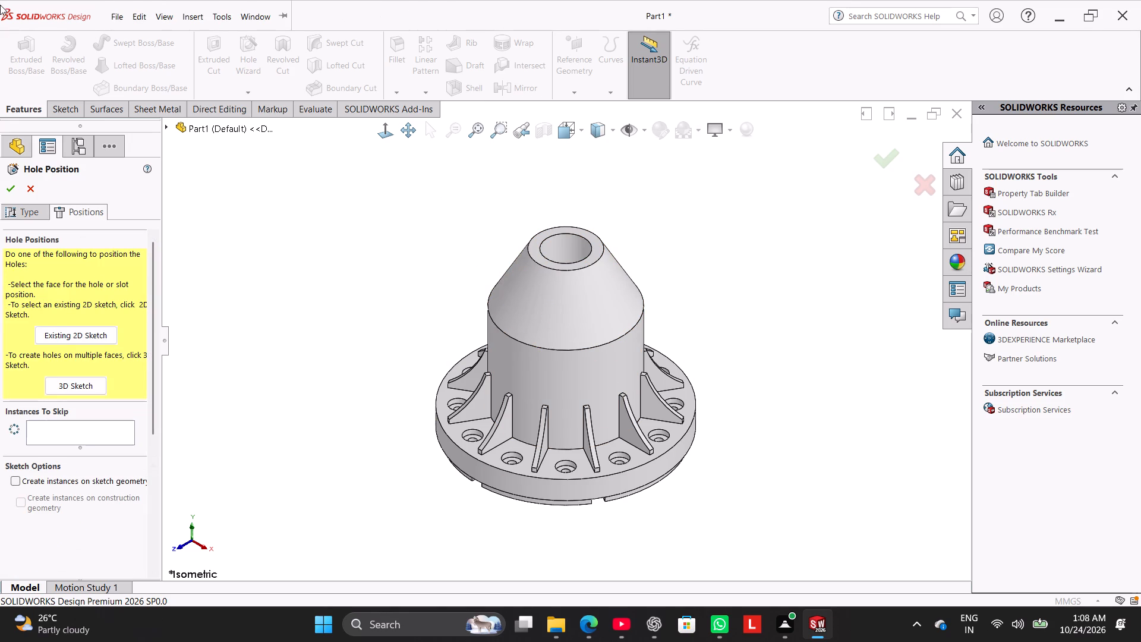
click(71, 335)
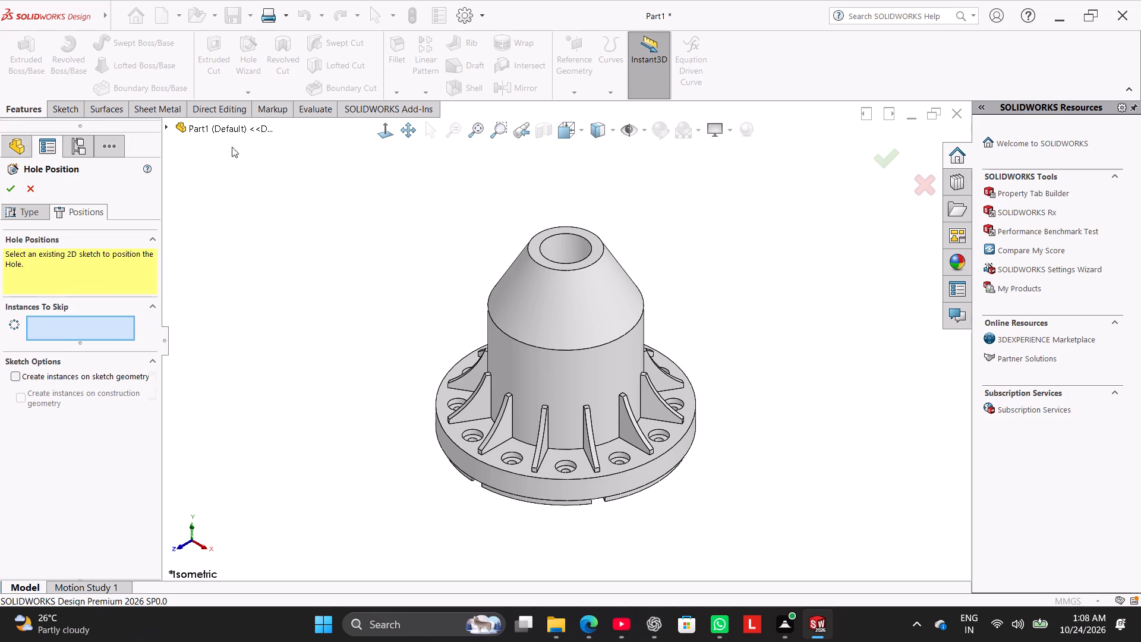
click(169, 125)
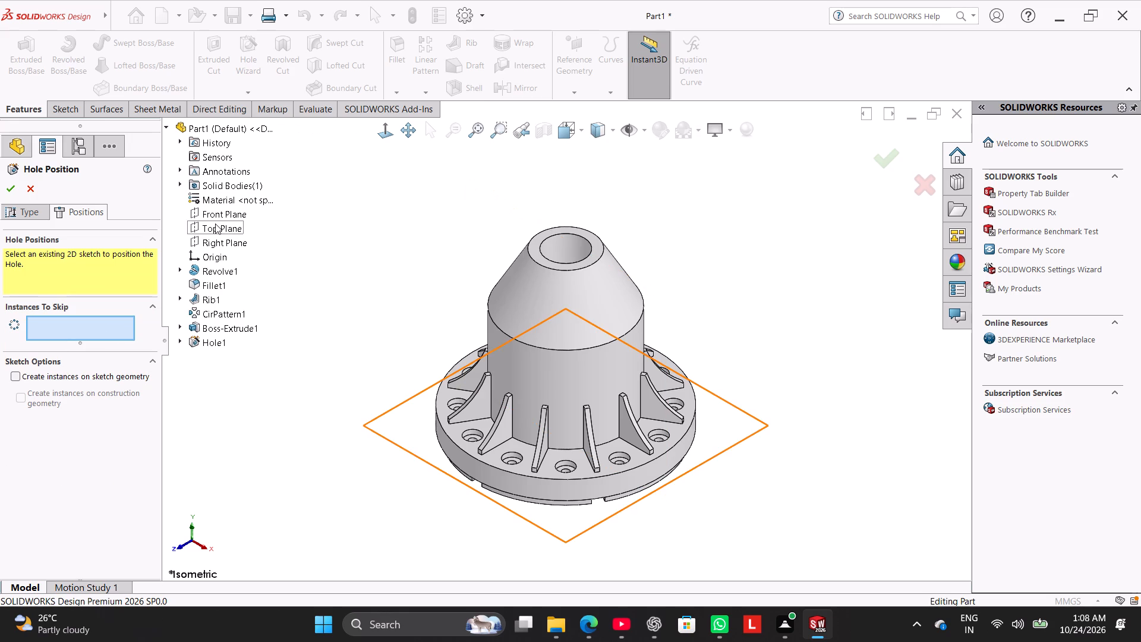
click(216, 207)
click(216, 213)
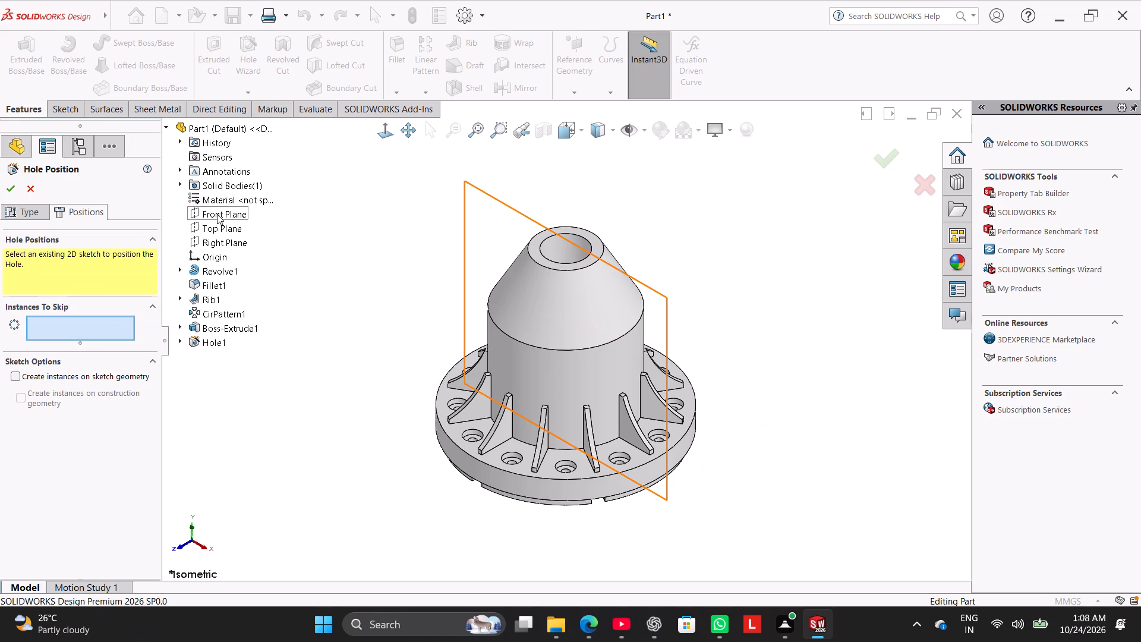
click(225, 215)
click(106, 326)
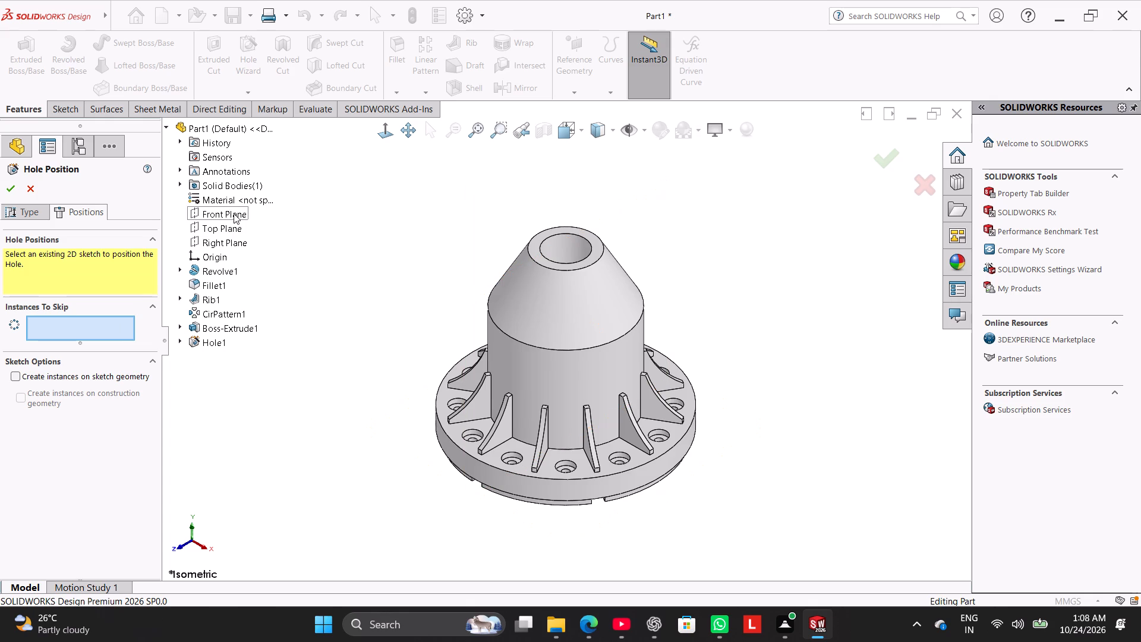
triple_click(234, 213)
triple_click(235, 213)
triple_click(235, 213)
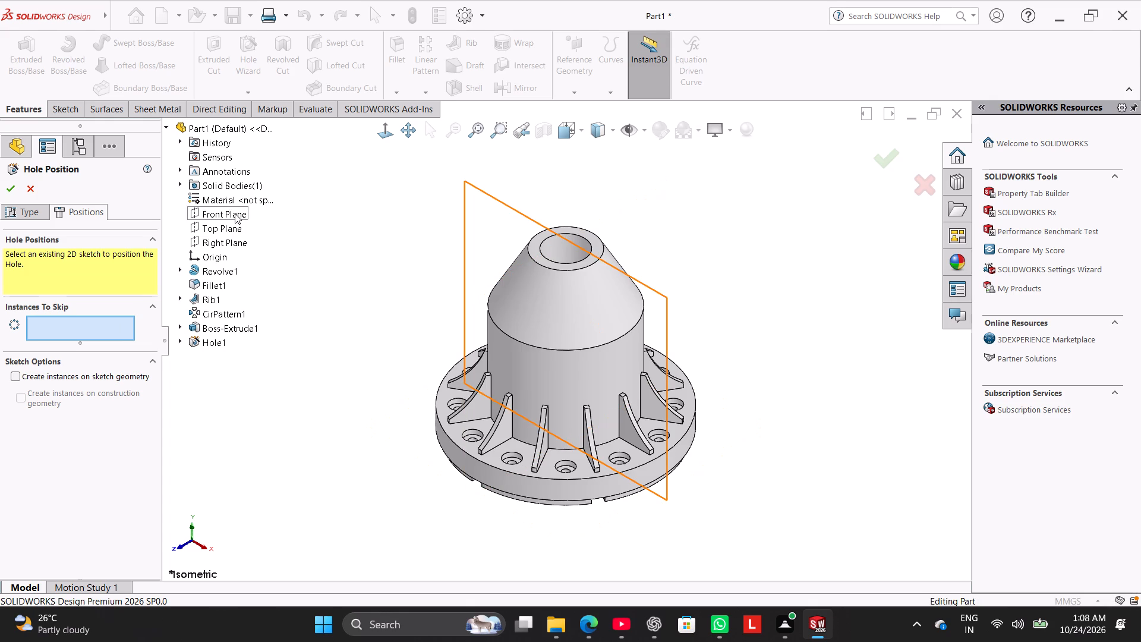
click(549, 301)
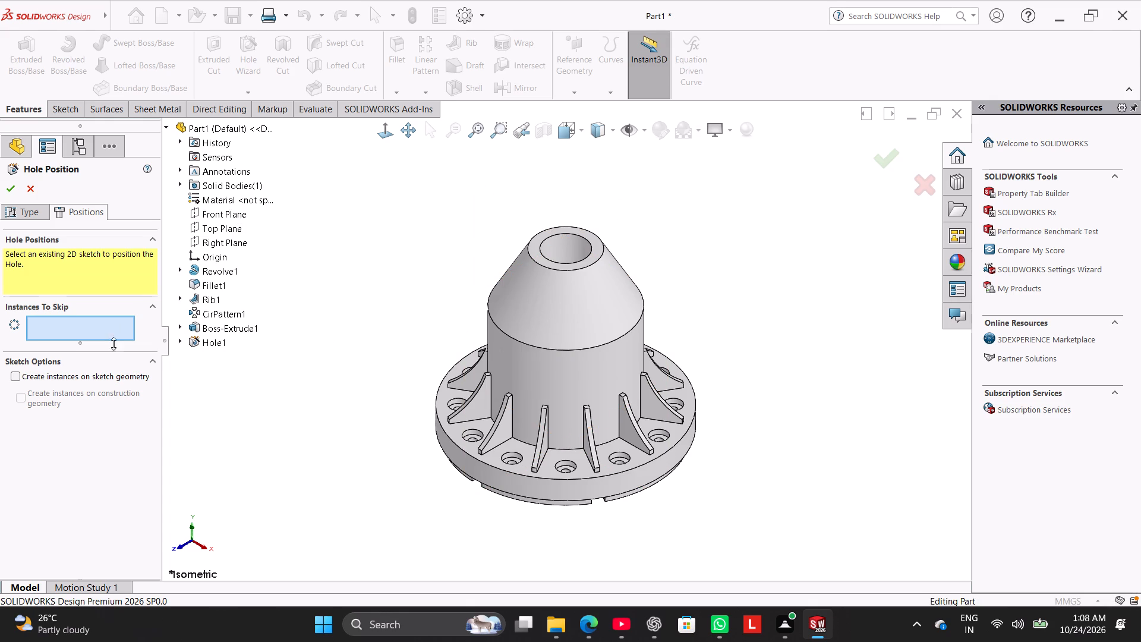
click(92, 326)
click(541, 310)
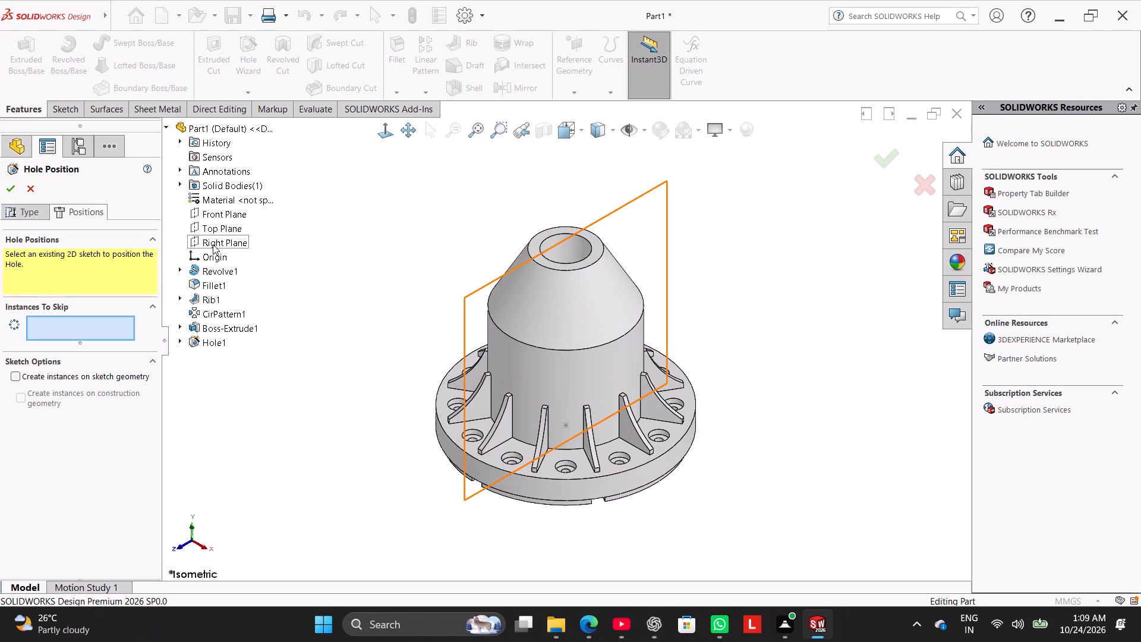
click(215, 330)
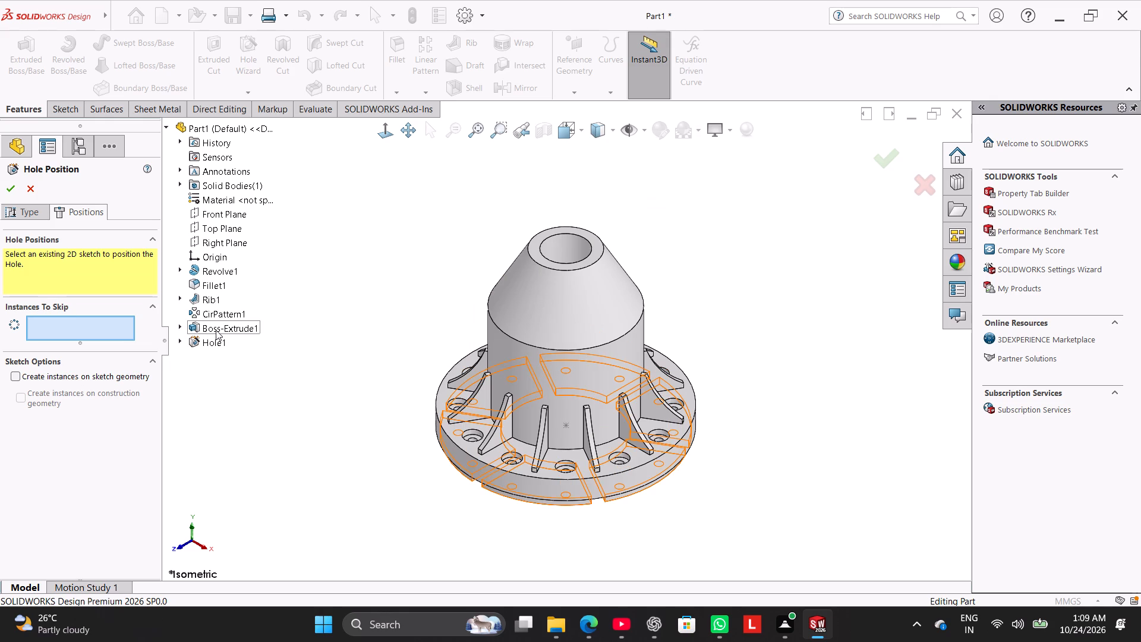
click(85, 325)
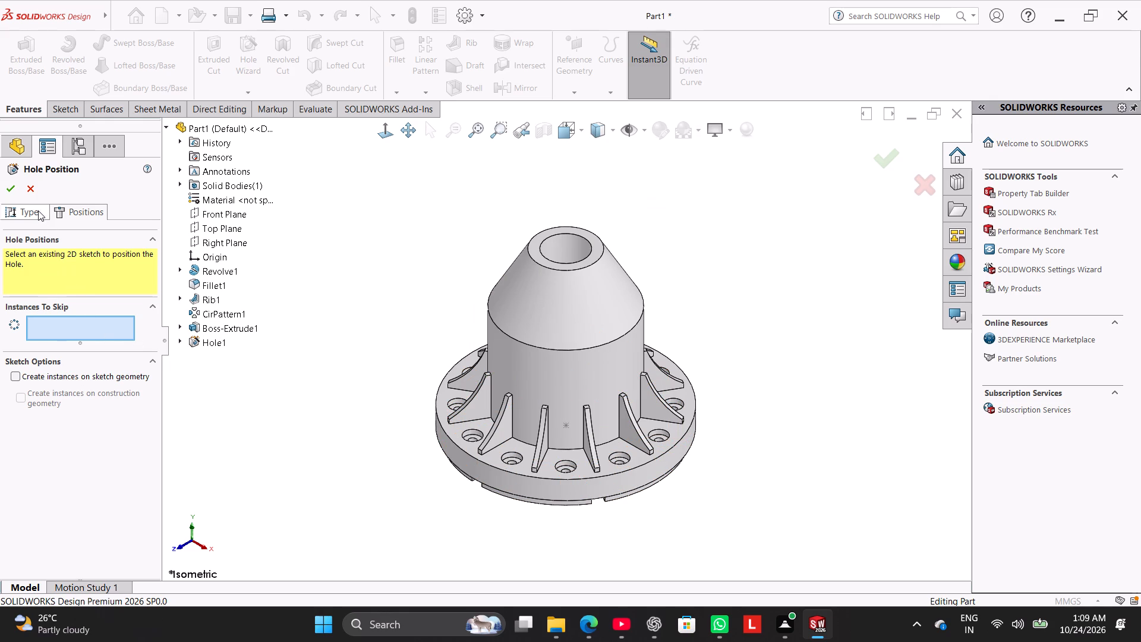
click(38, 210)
Start the M14 tapped hole's position sketch on the Front Plane.
click(64, 213)
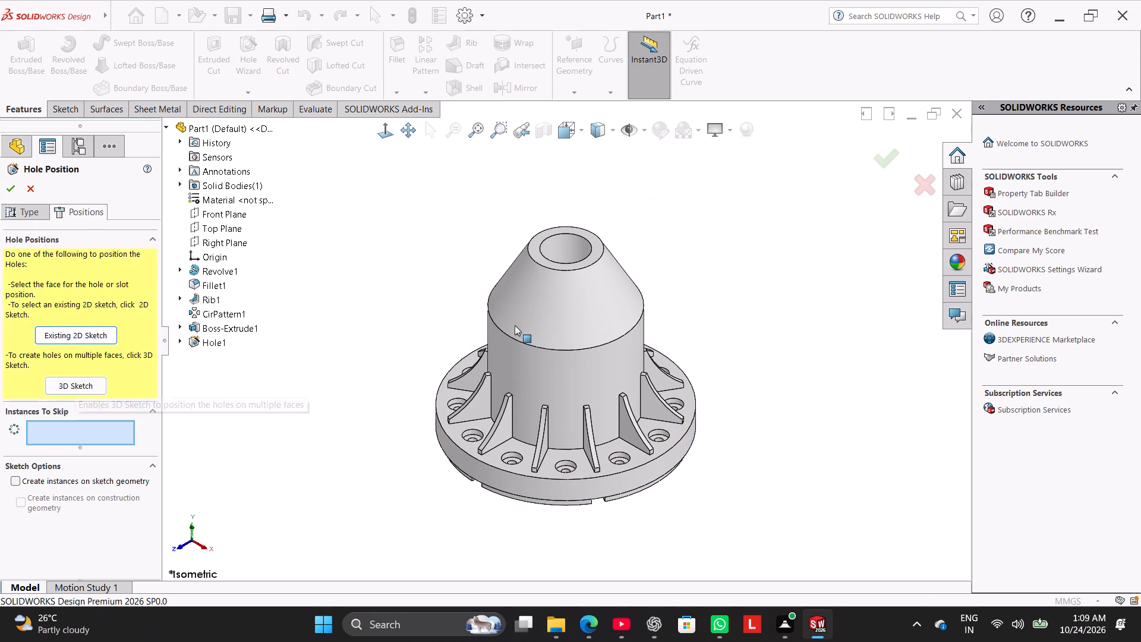
click(226, 218)
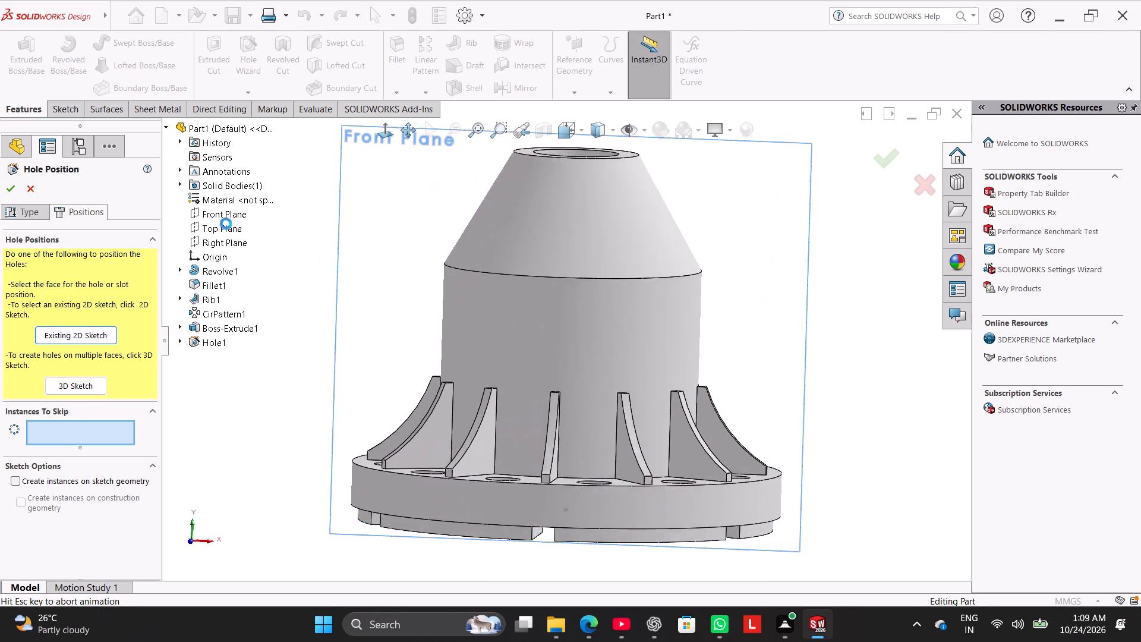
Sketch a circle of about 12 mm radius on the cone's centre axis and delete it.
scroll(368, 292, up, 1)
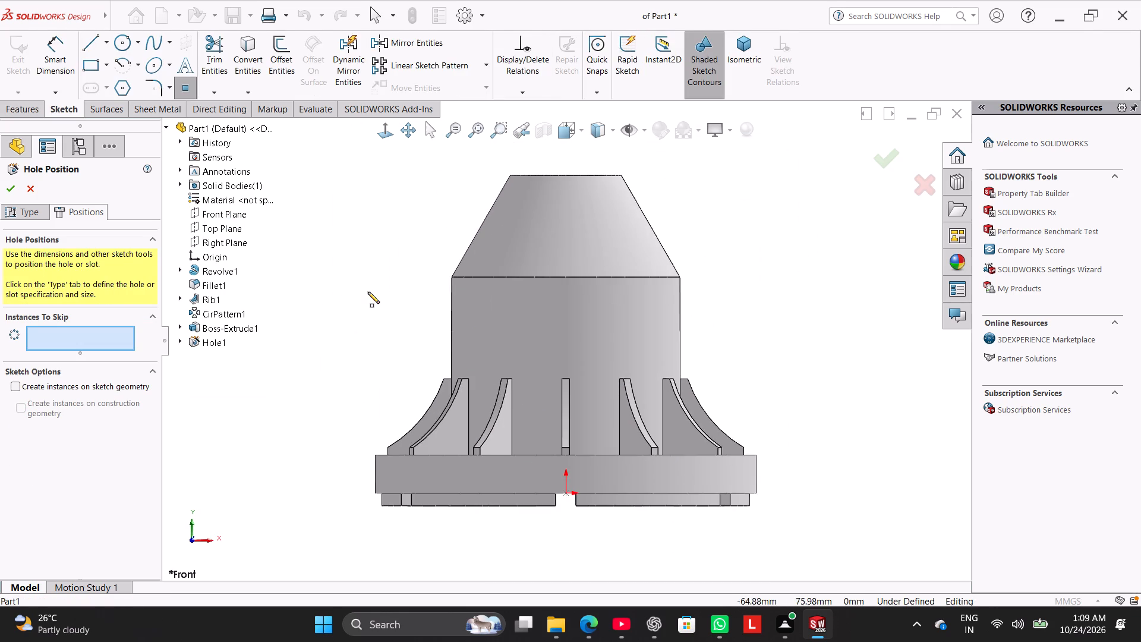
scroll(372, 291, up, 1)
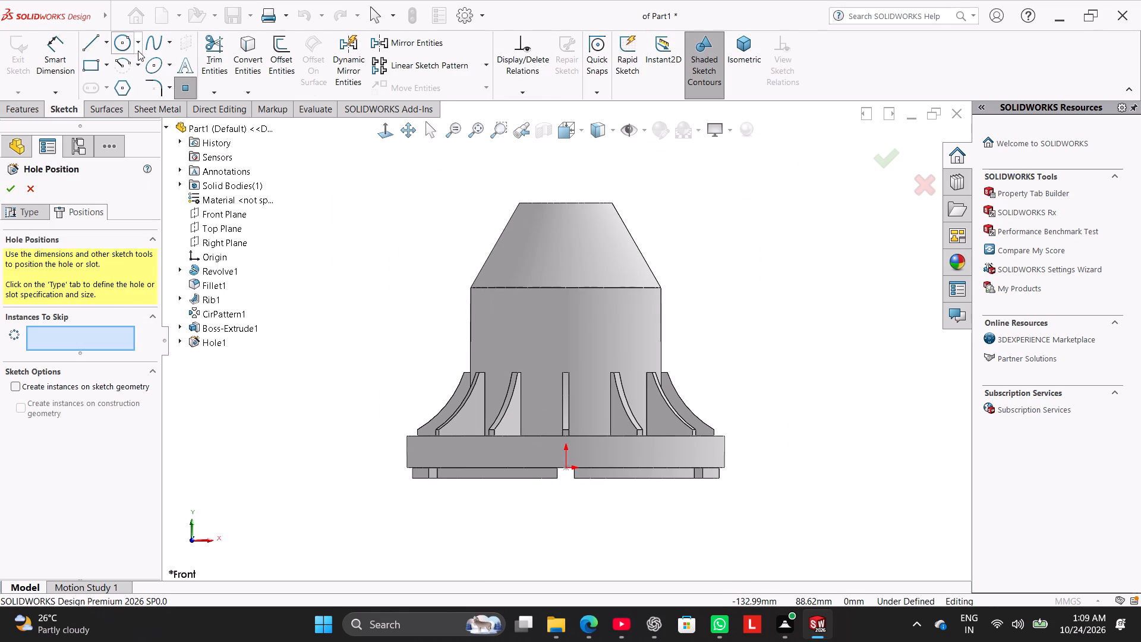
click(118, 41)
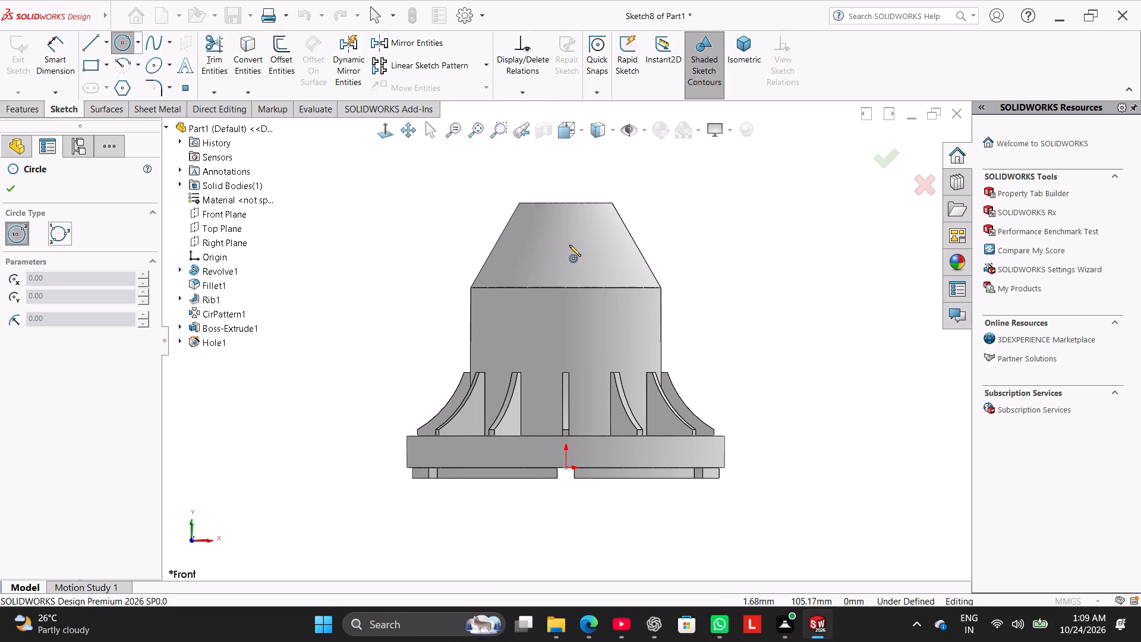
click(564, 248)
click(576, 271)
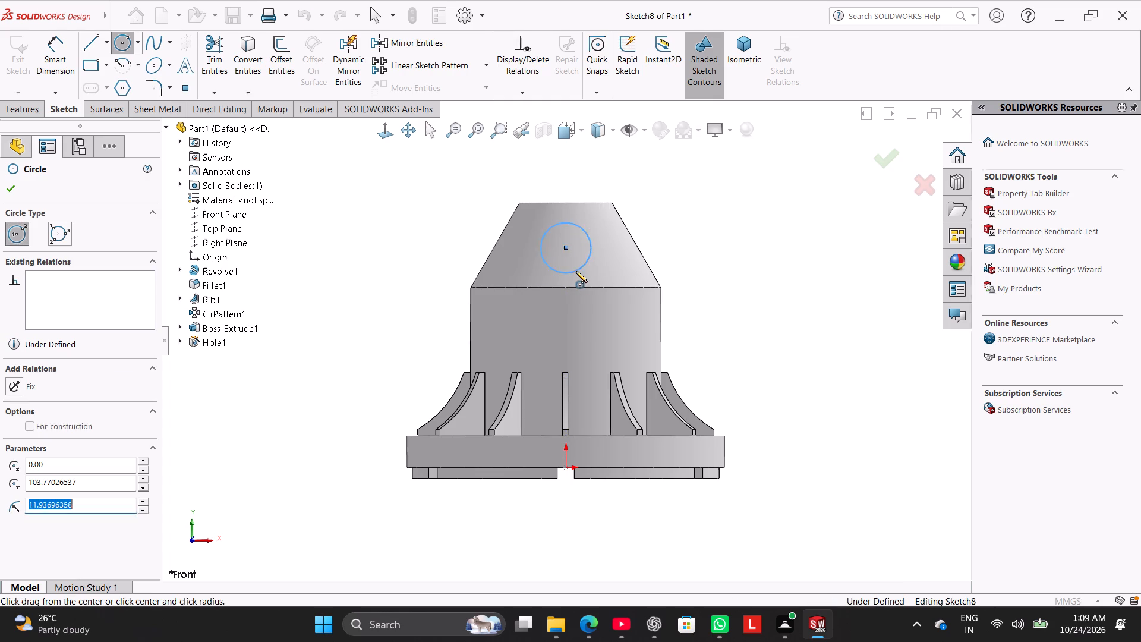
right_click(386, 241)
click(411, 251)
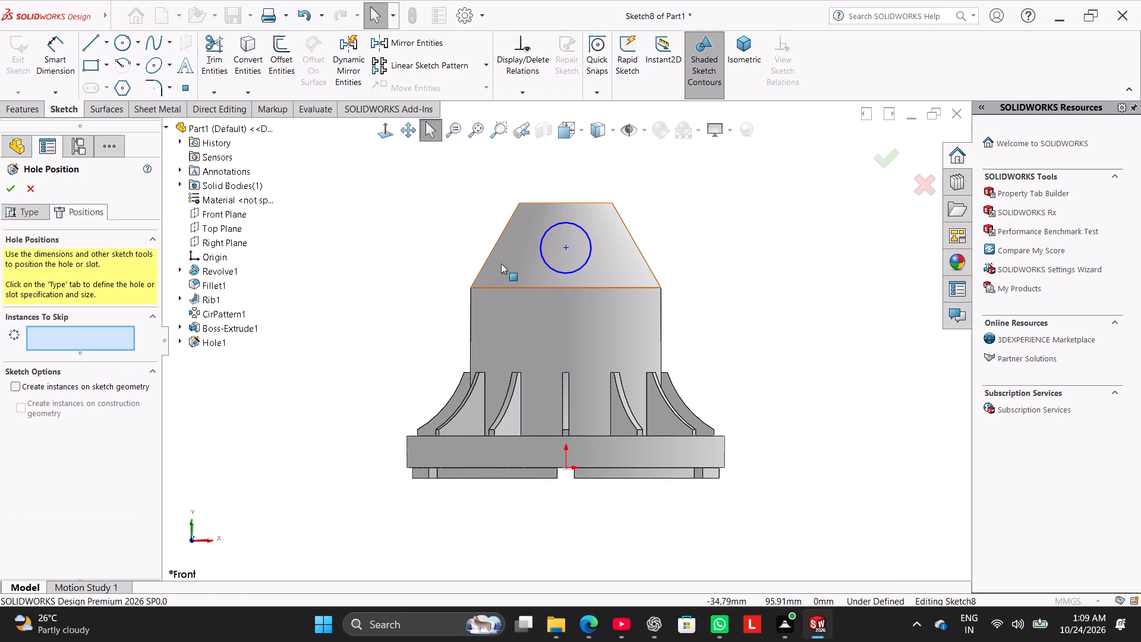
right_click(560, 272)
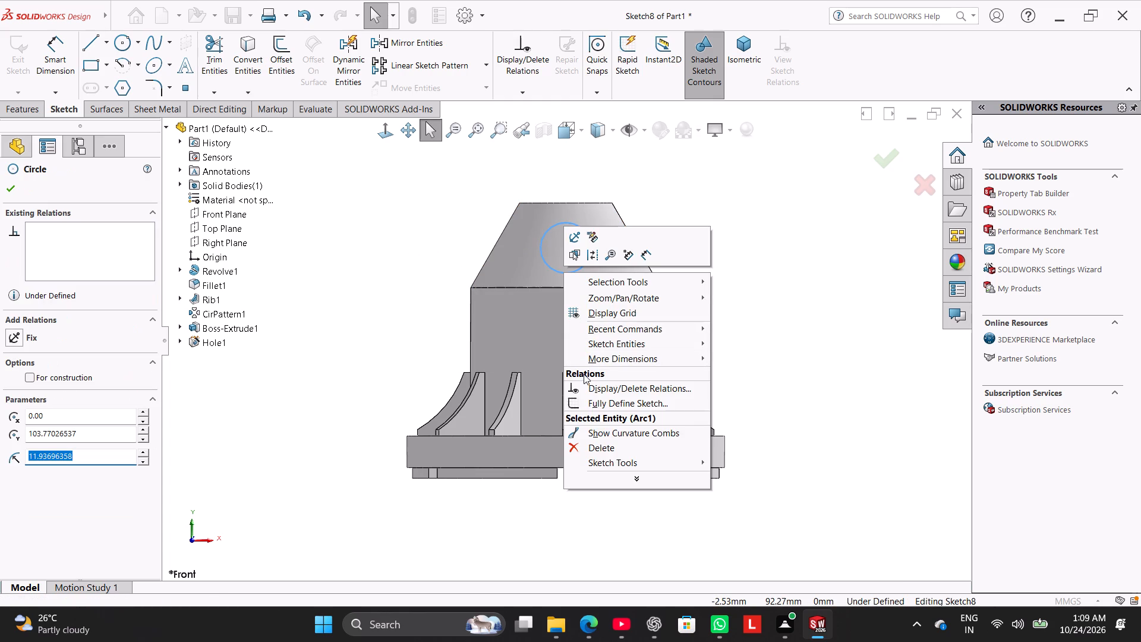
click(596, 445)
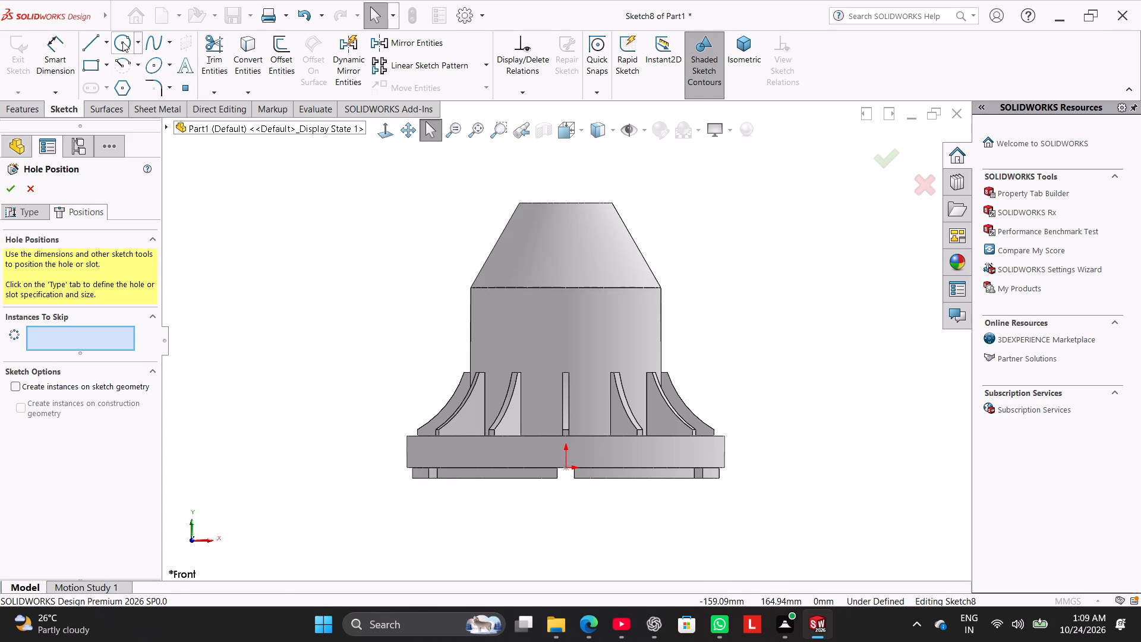
Place the M14 tapped hole's position point on the part's vertical axis, about halfway up the cone.
click(185, 86)
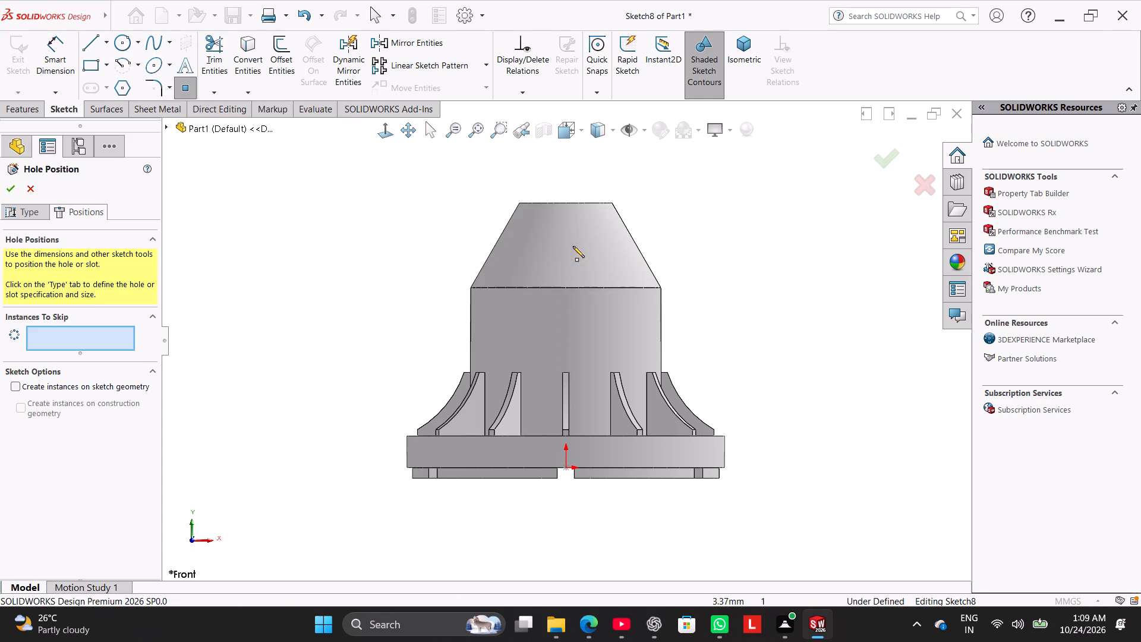
click(568, 251)
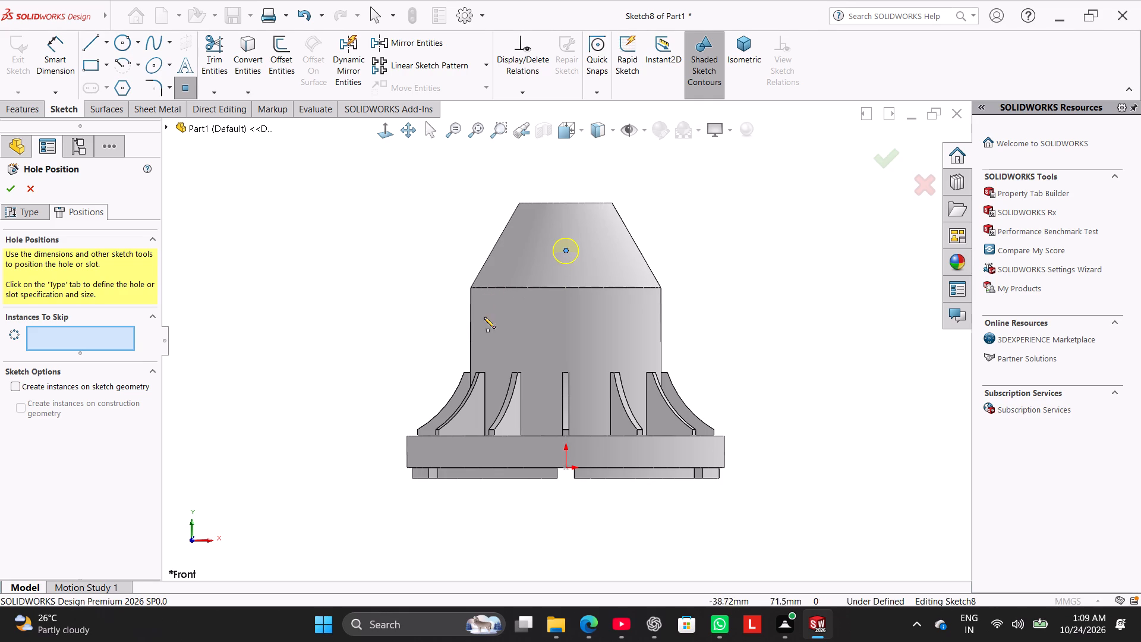
Draw a vertical centerline from the hole position point down to the origin.
click(107, 46)
click(116, 78)
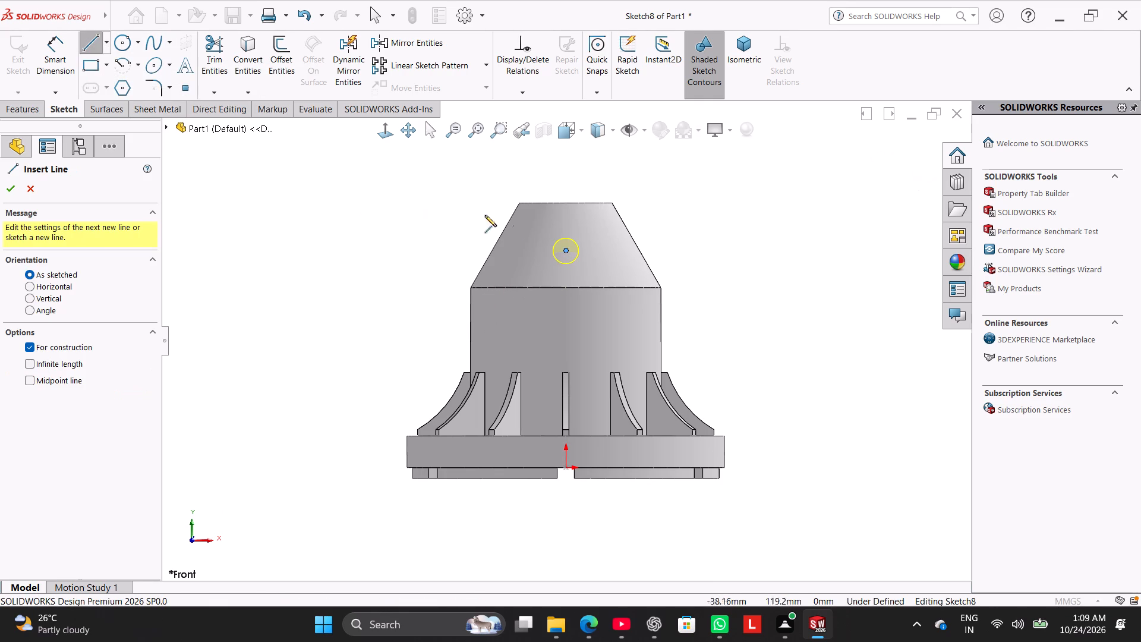
click(565, 250)
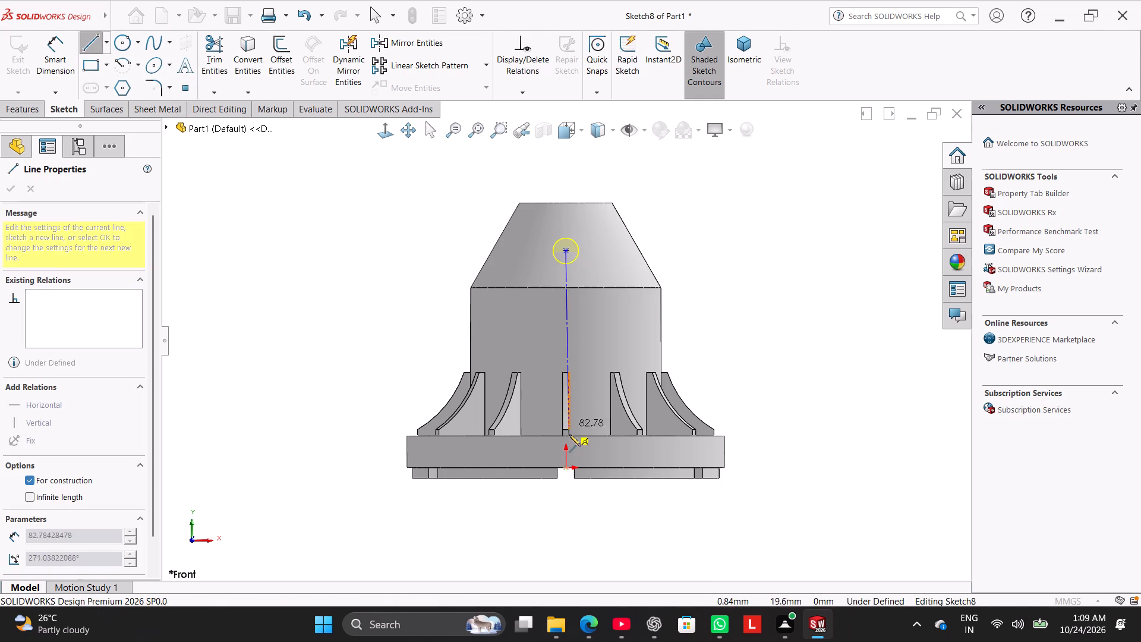
click(568, 470)
right_click(358, 333)
click(375, 342)
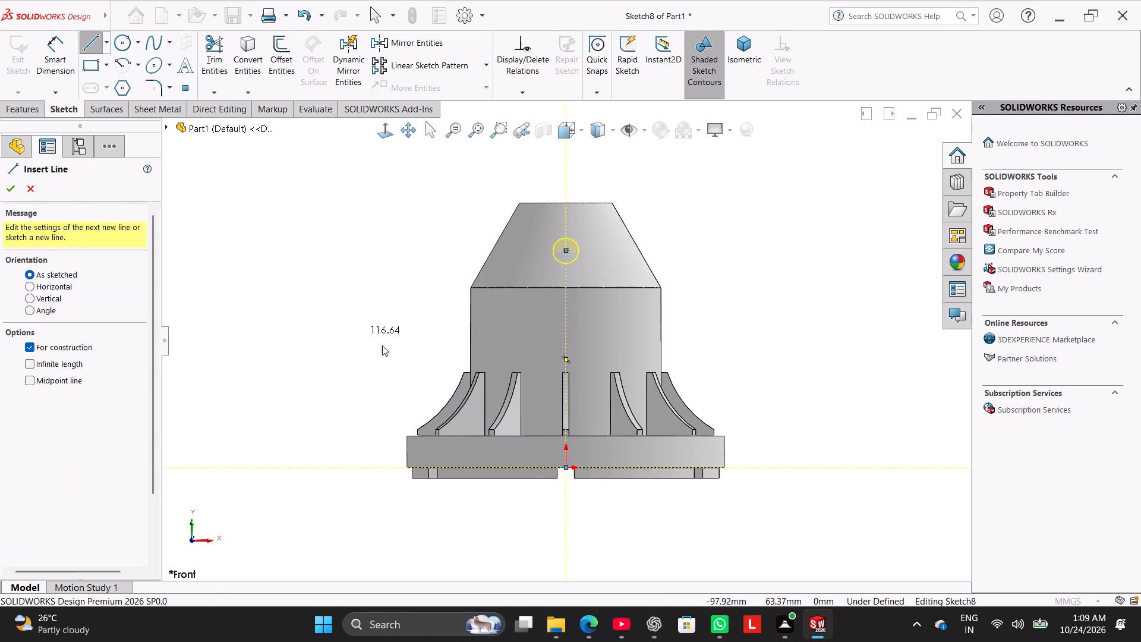
Draw a centerline from the midpoint of the cone's slanted edge to the hole point and make it horizontal.
click(109, 45)
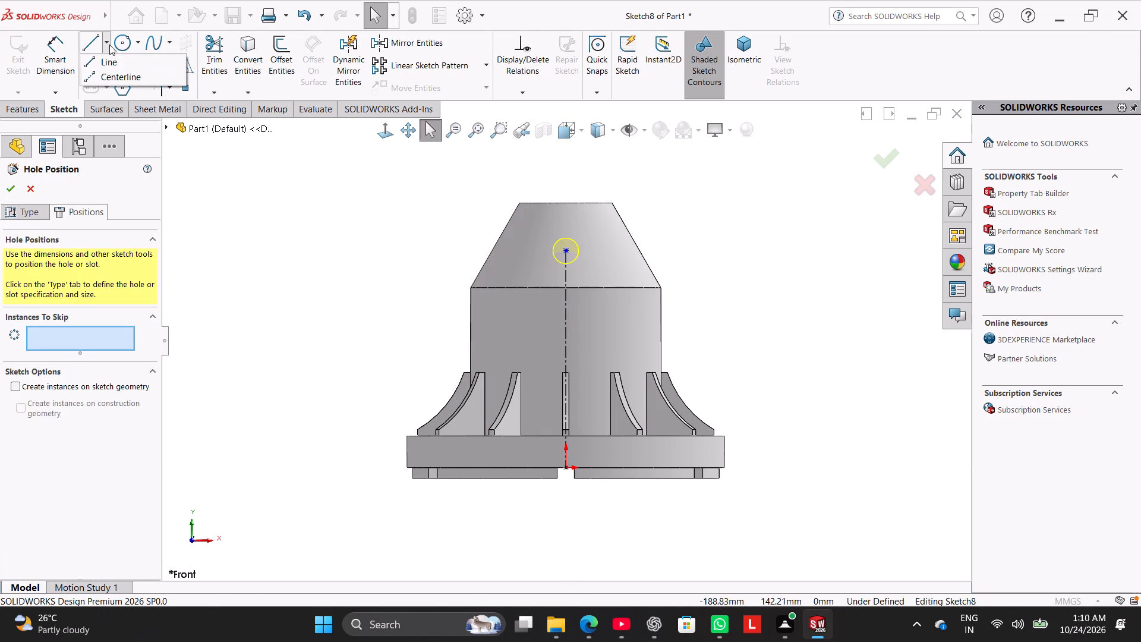
click(114, 71)
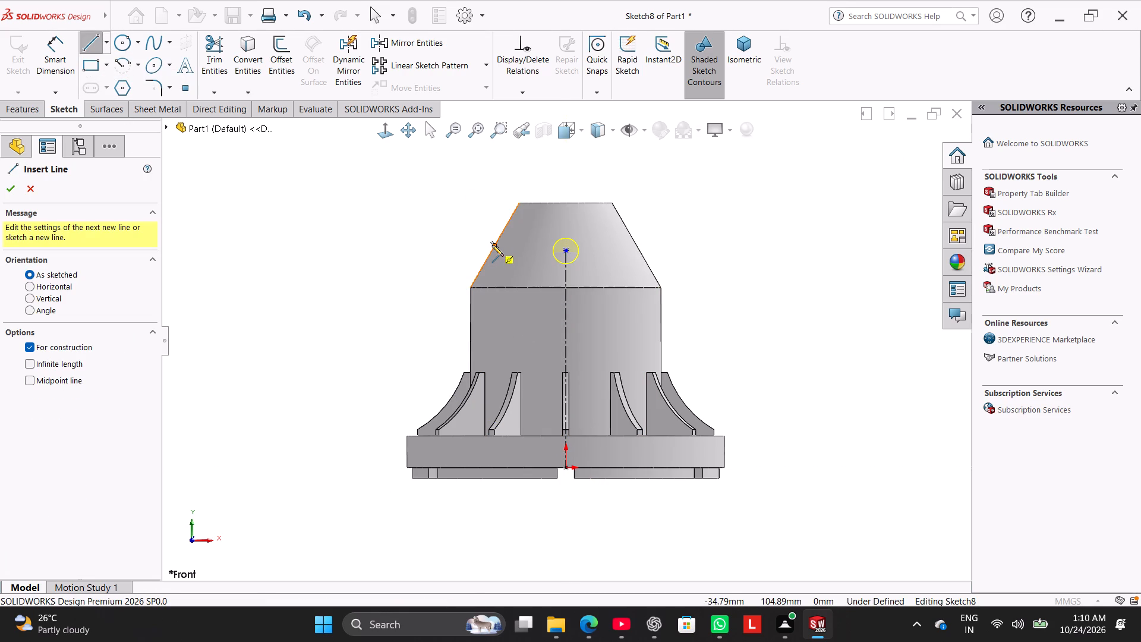
click(492, 245)
click(565, 250)
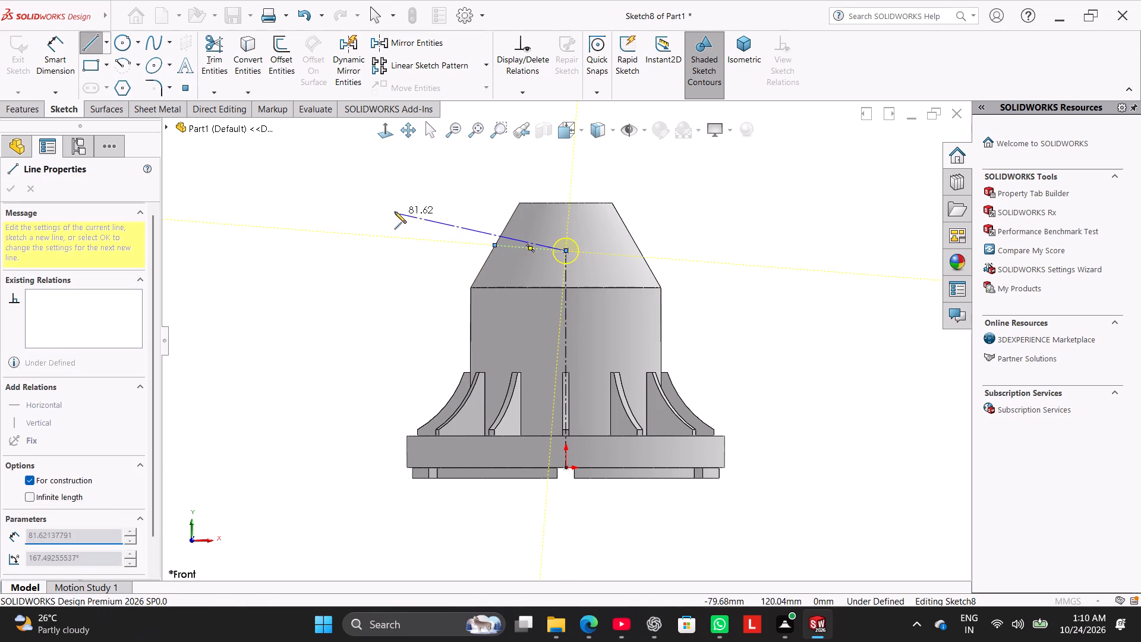
right_click(394, 212)
click(414, 218)
right_click(535, 250)
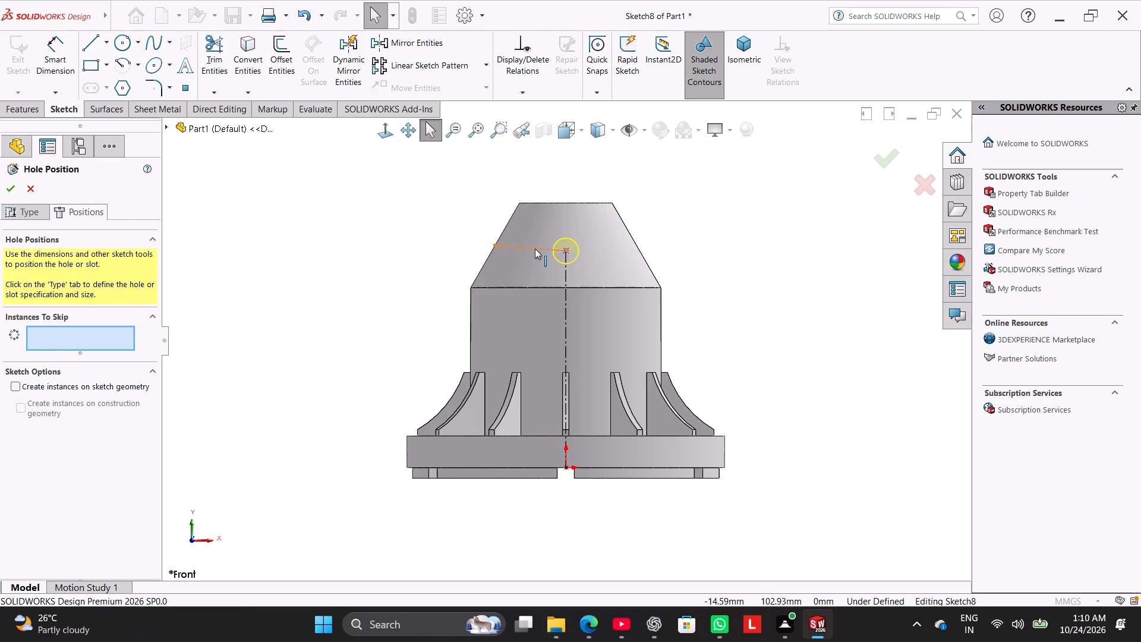
click(551, 214)
click(382, 231)
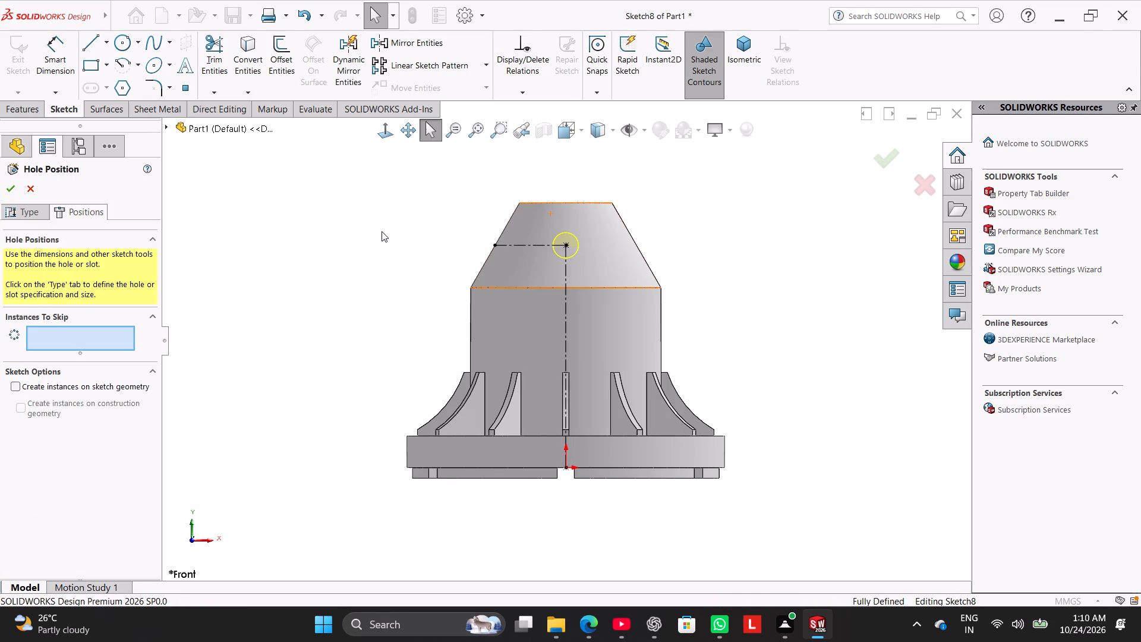
click(439, 254)
Examine the M14 tapped hole preview's position and direction relative to the cone from several angles.
middle_drag(442, 255, 430, 266)
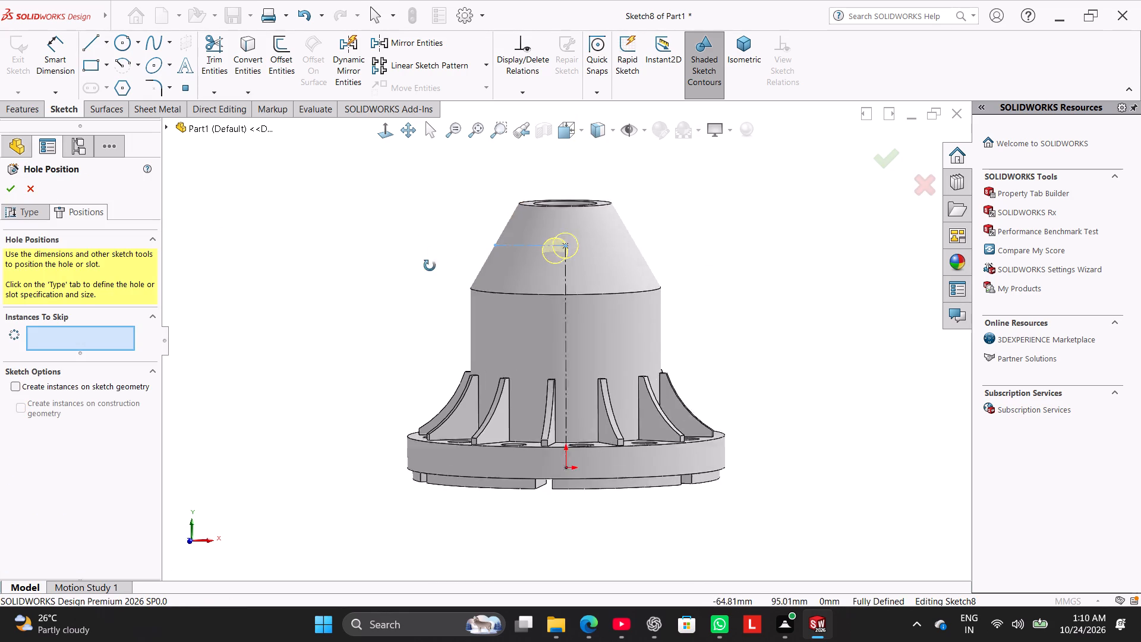
middle_drag(430, 266, 323, 238)
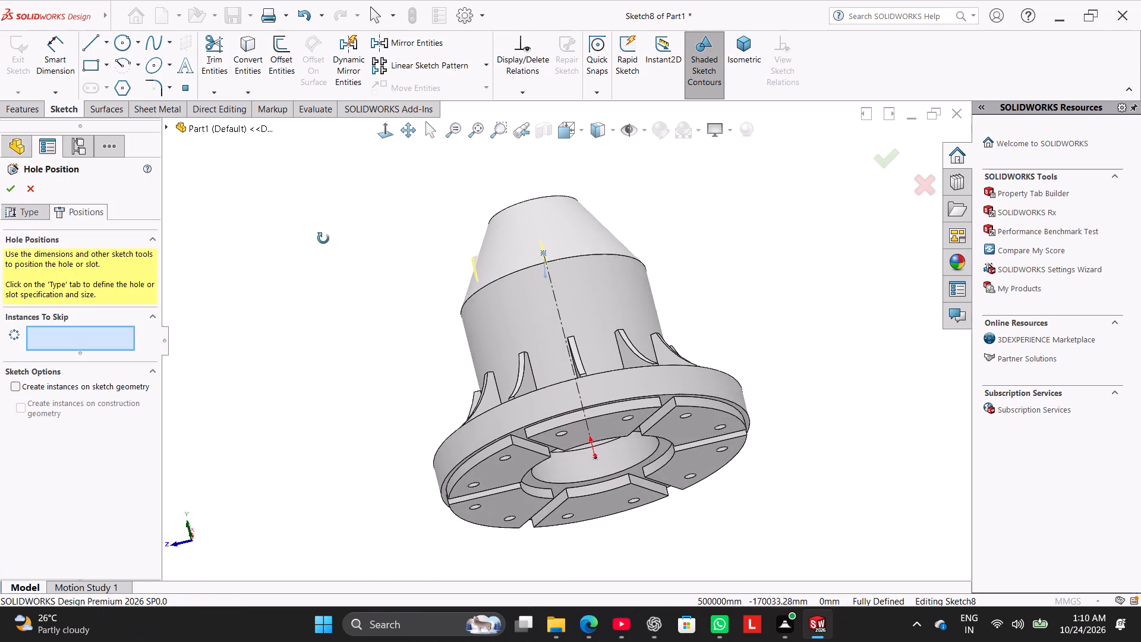
middle_drag(323, 238, 327, 300)
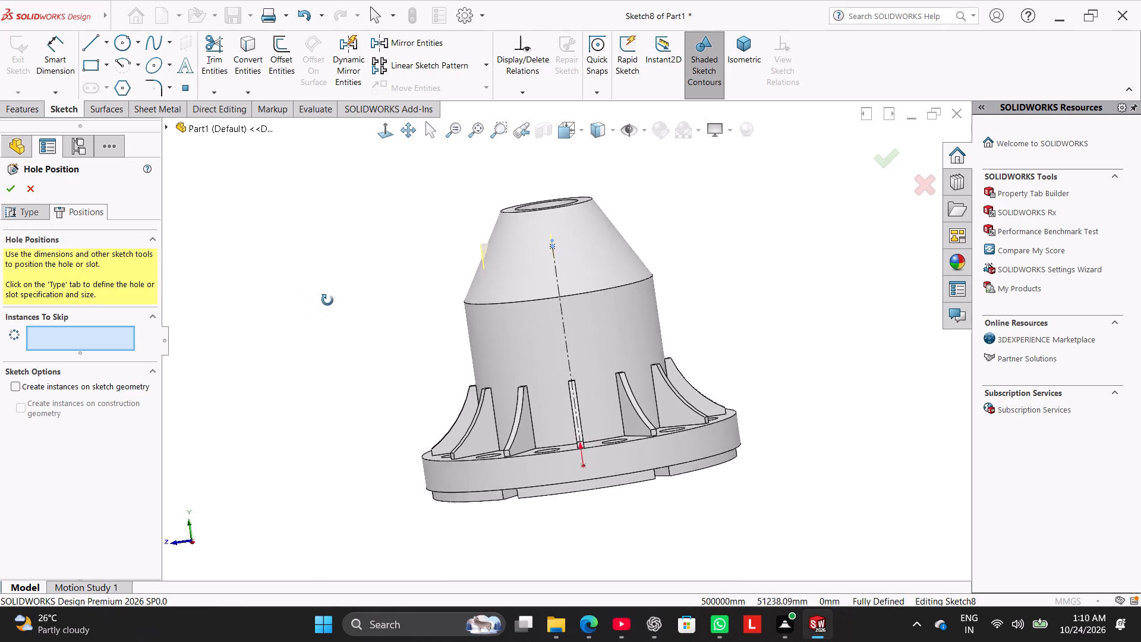
middle_drag(327, 300, 257, 295)
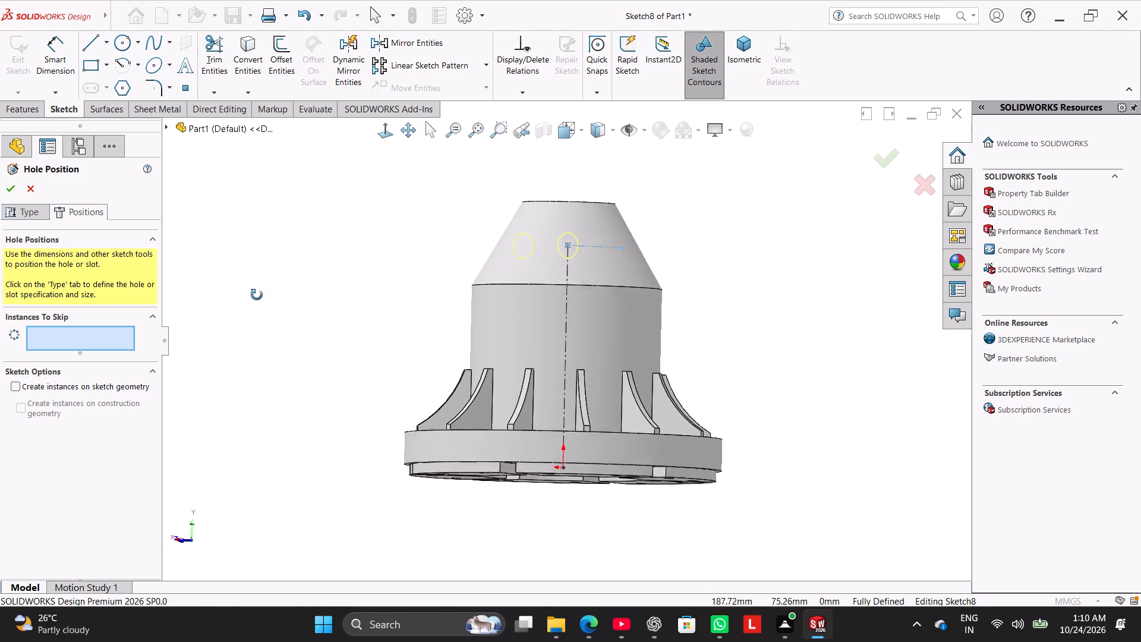
middle_drag(257, 295, 312, 353)
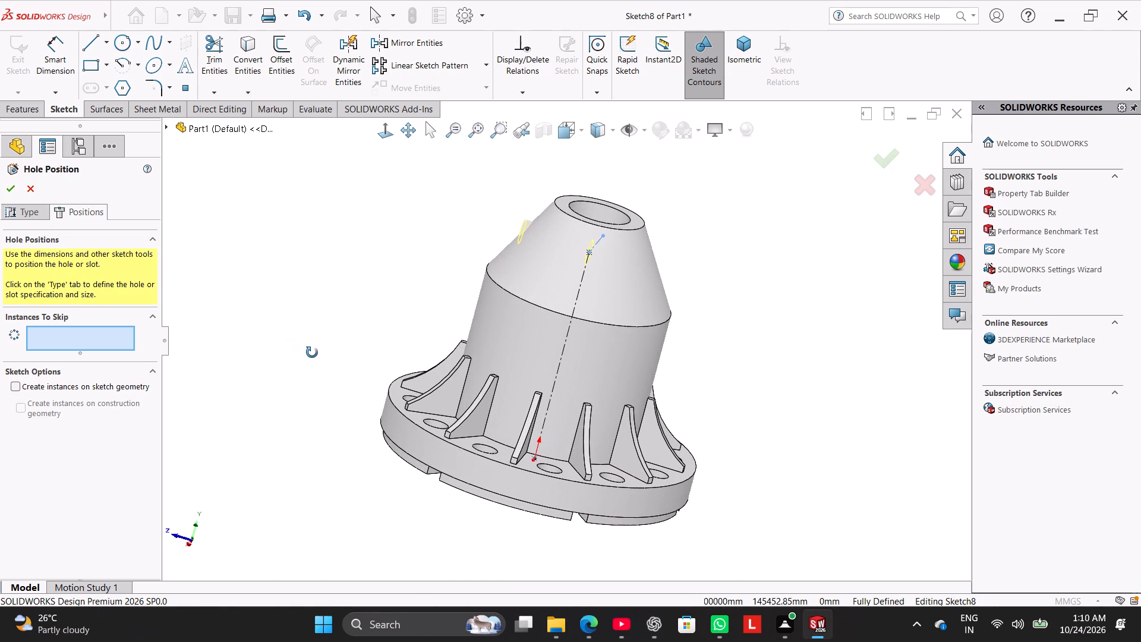
middle_drag(312, 353, 317, 364)
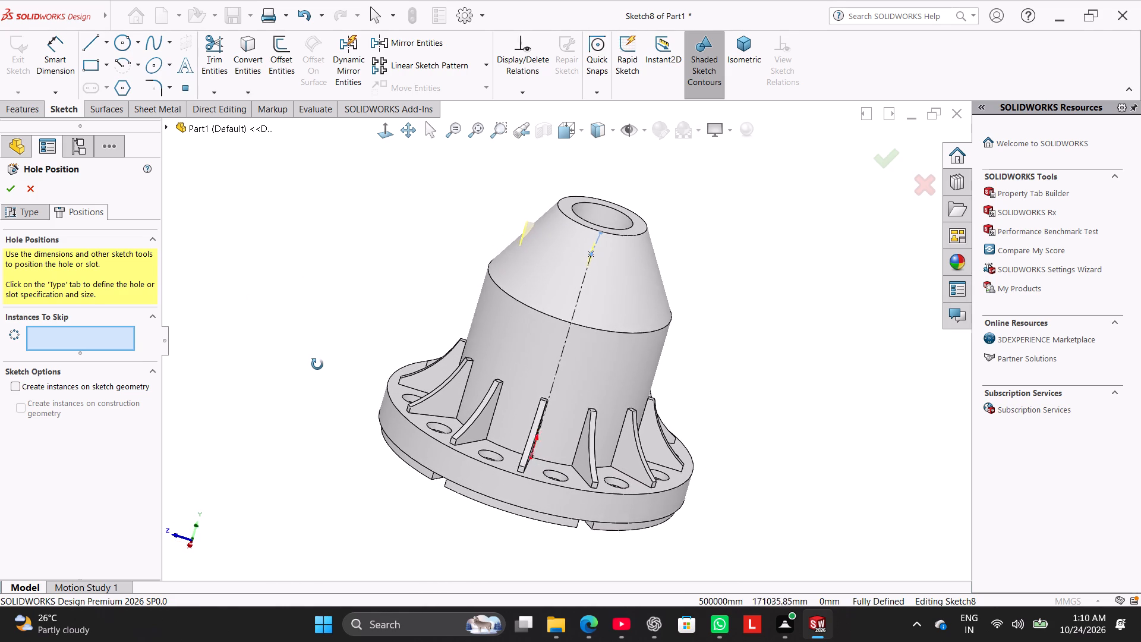
middle_drag(317, 364, 320, 366)
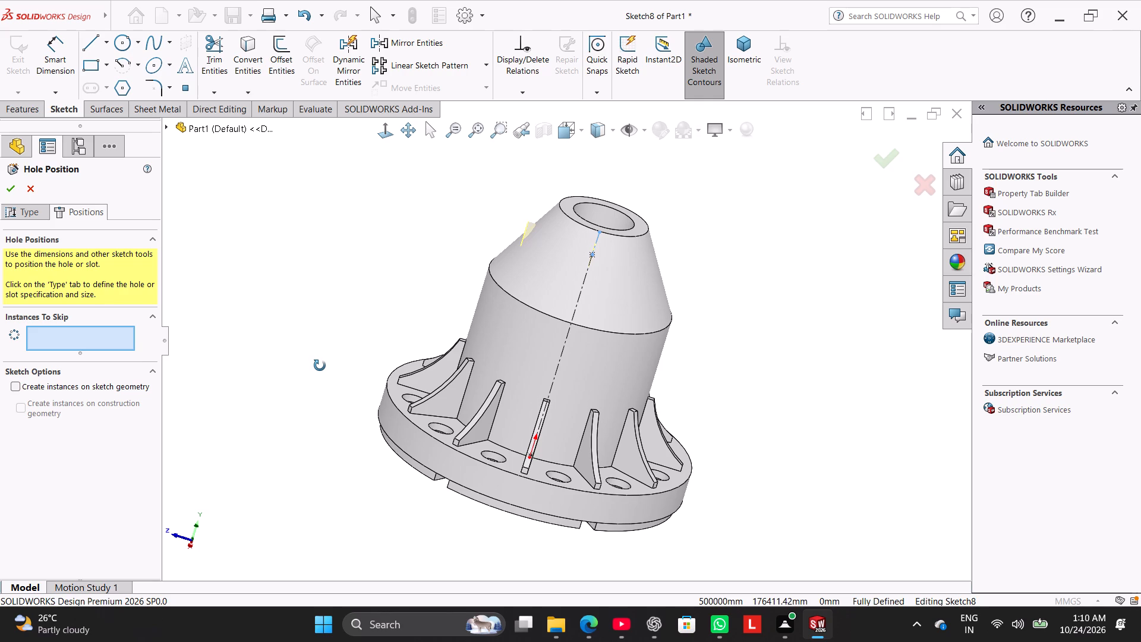
middle_drag(320, 366, 320, 366)
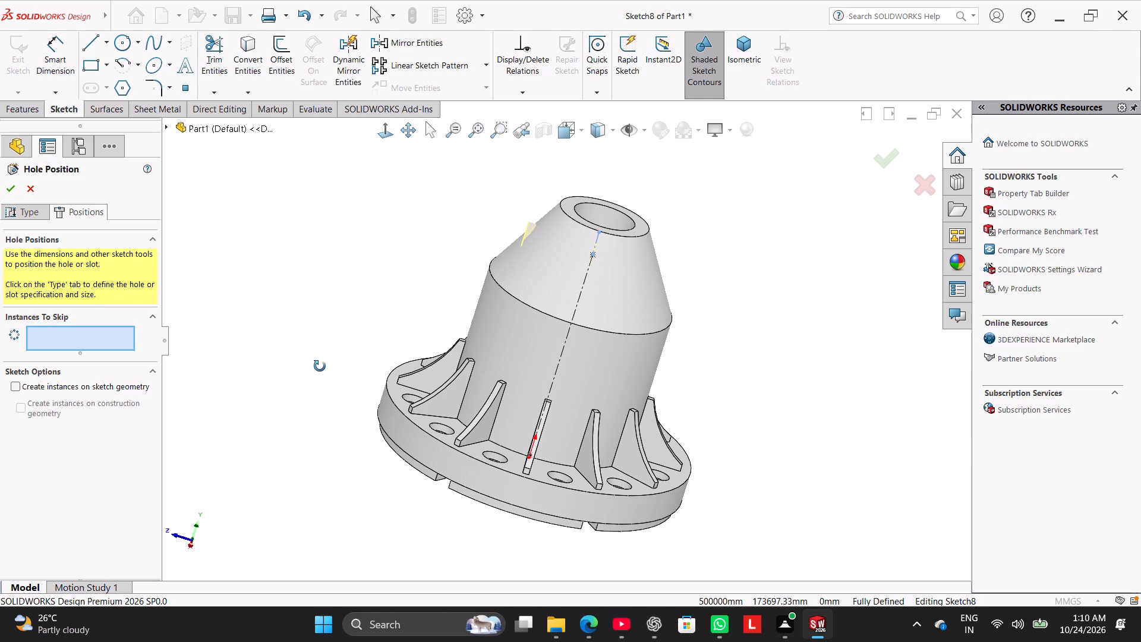
middle_drag(320, 366, 320, 367)
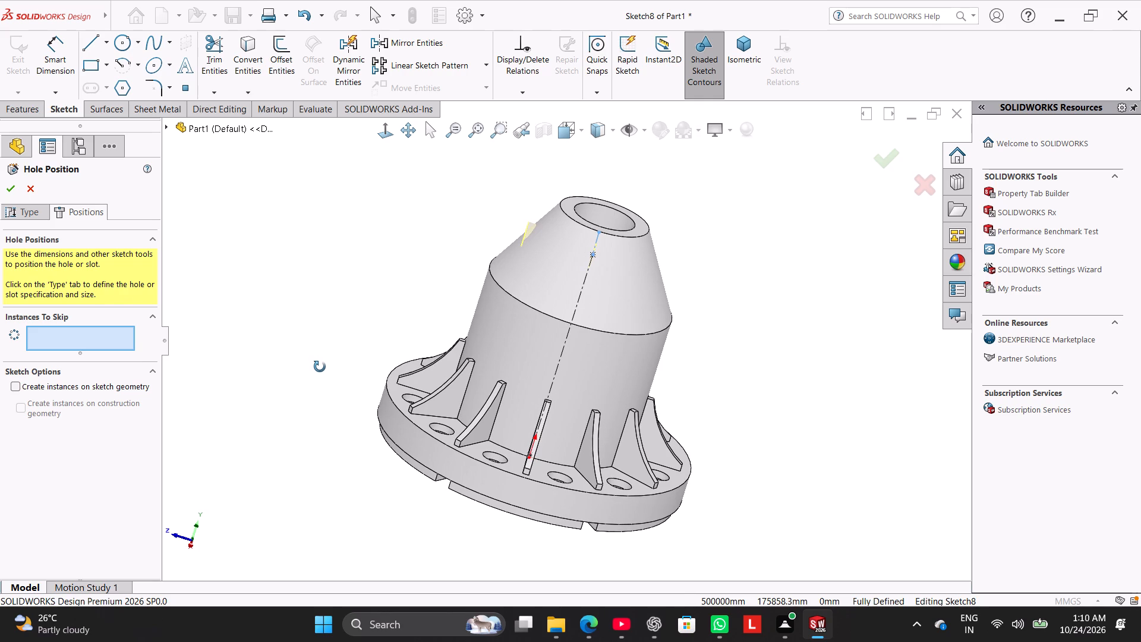
middle_drag(320, 367, 330, 359)
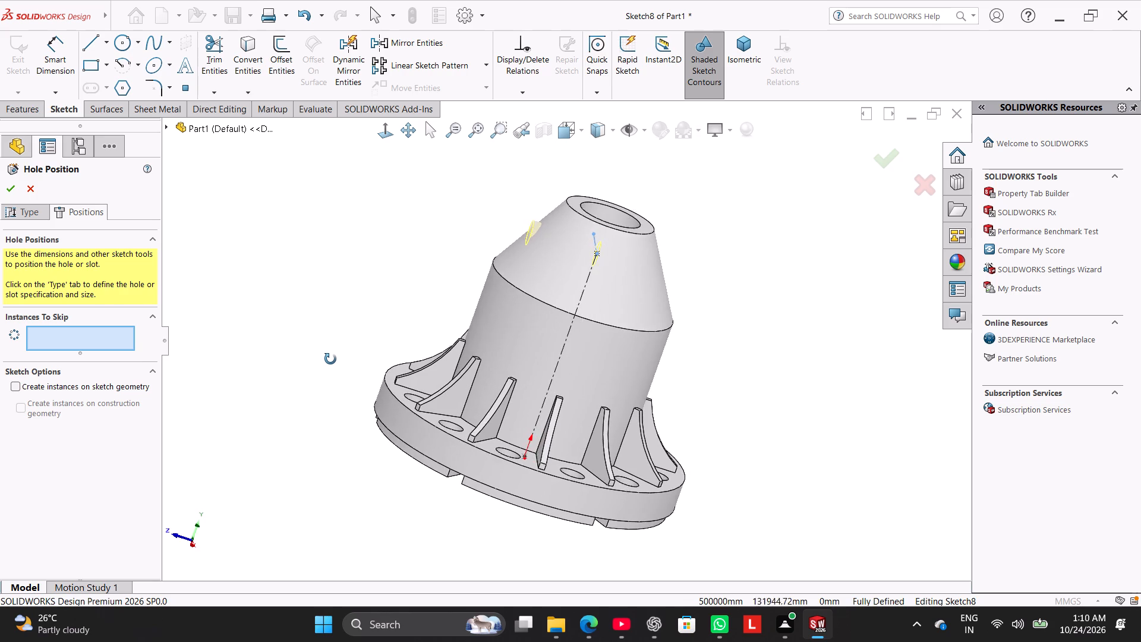
middle_drag(330, 359, 354, 321)
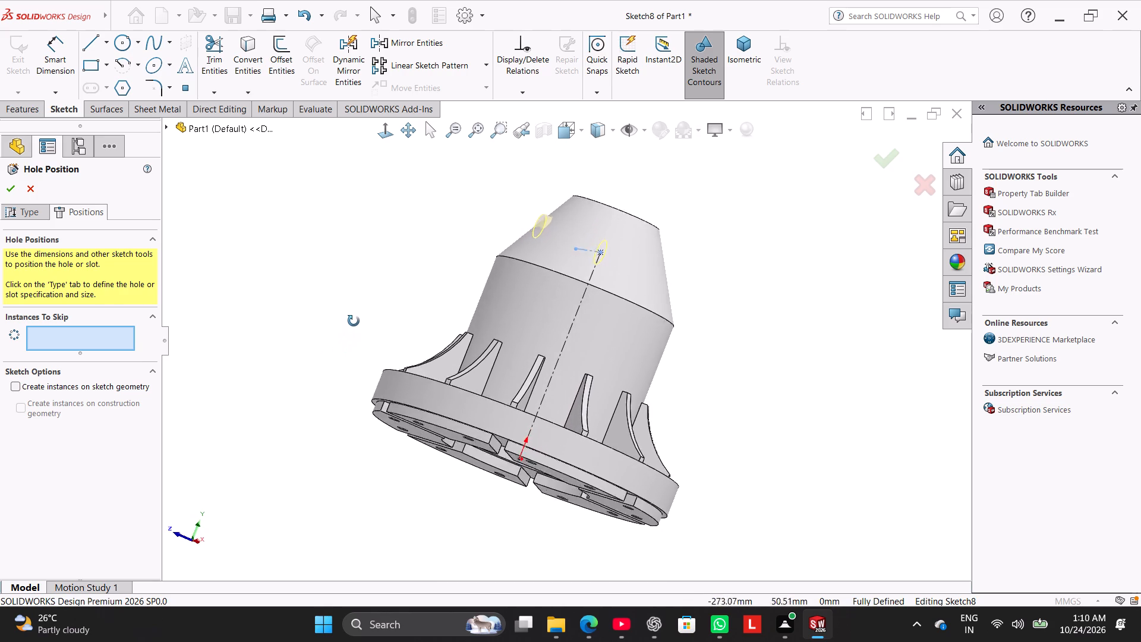
middle_drag(354, 321, 319, 354)
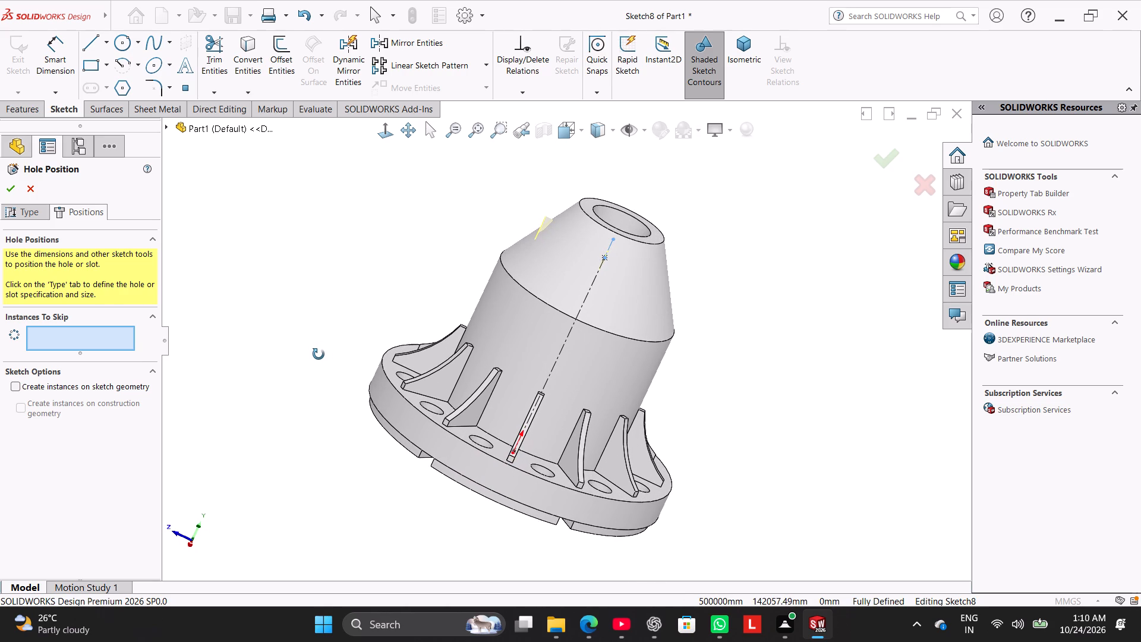
middle_drag(319, 354, 321, 338)
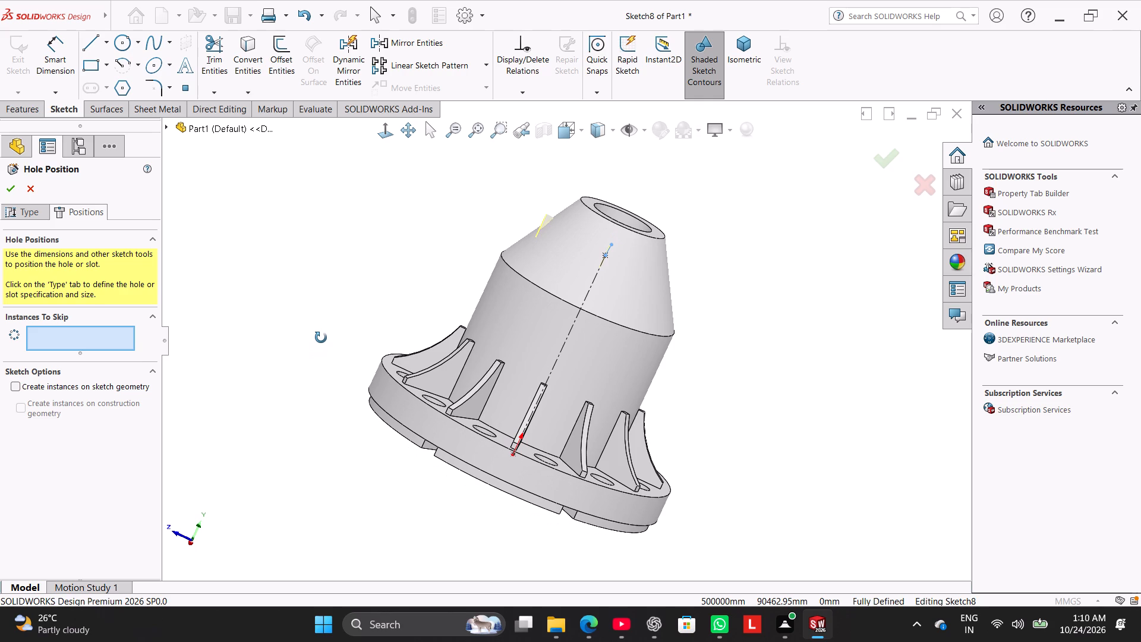
middle_drag(321, 338, 324, 347)
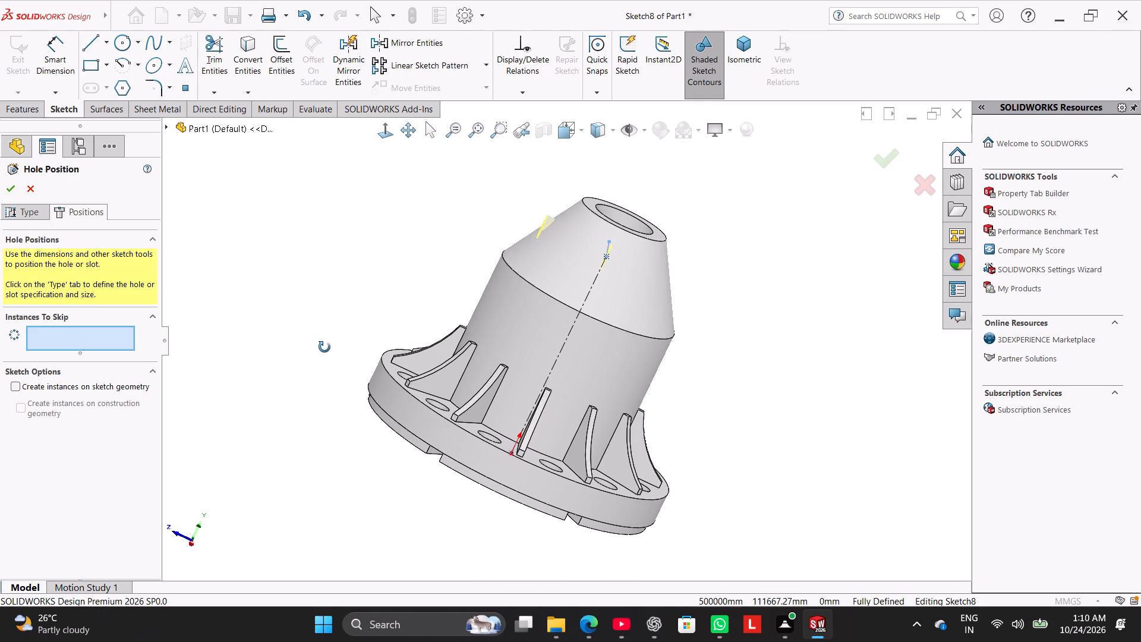
middle_drag(324, 347, 335, 329)
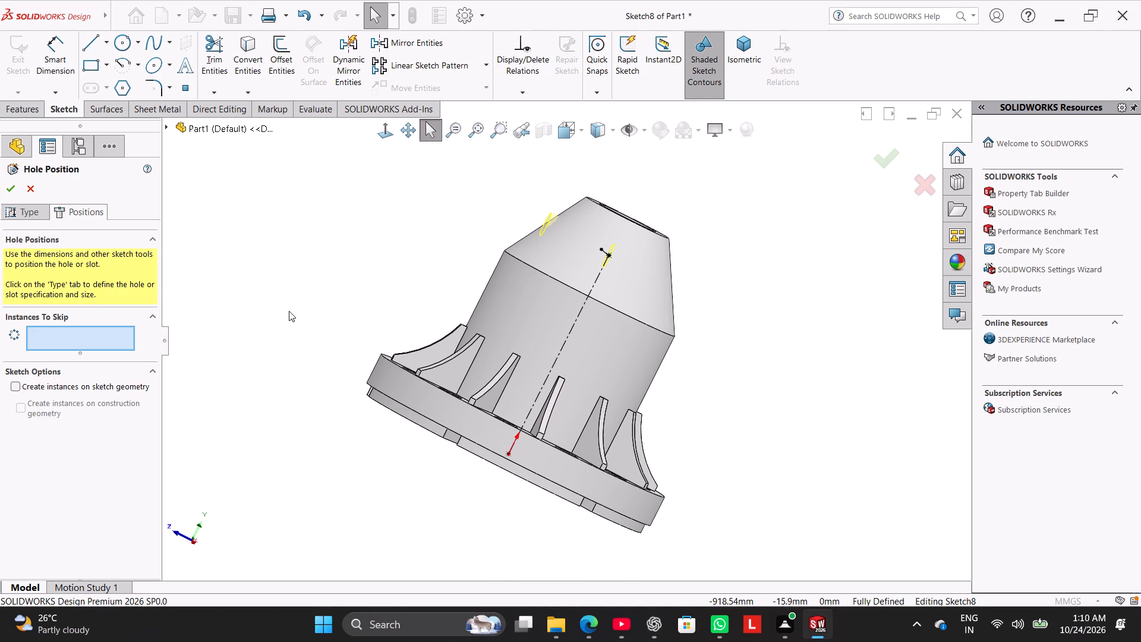
middle_drag(387, 270, 376, 284)
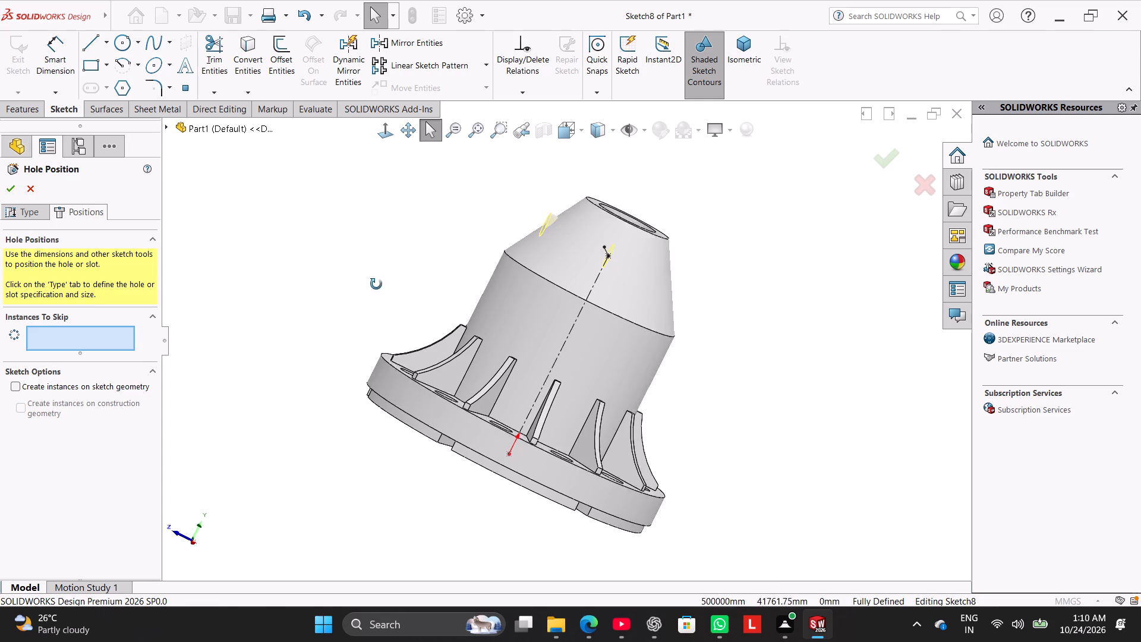
middle_drag(376, 284, 326, 369)
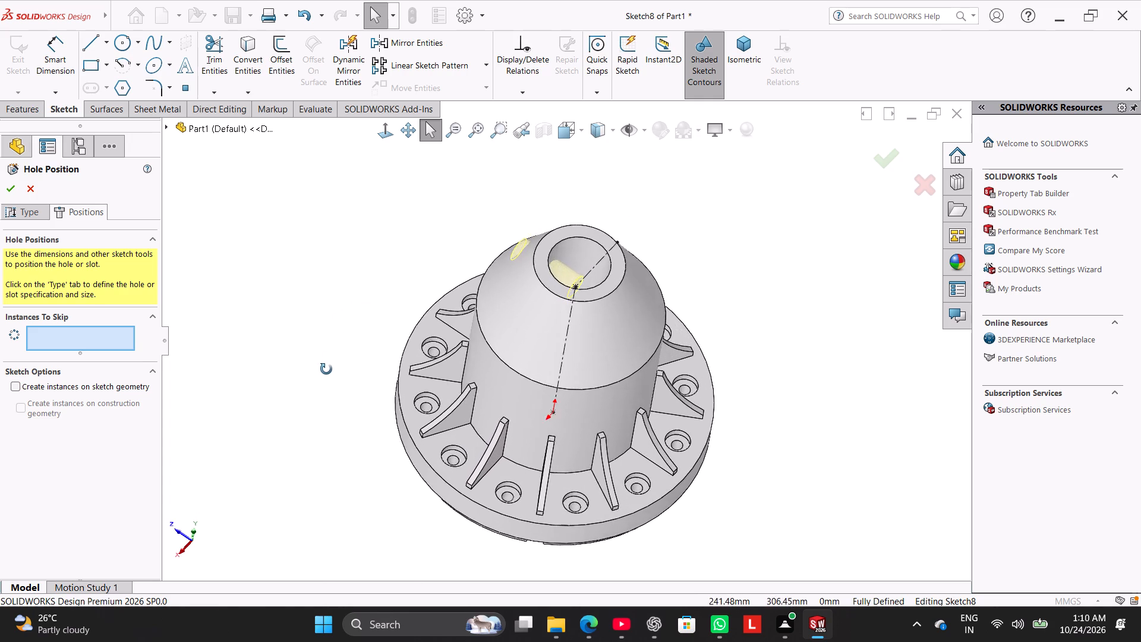
middle_drag(326, 369, 351, 359)
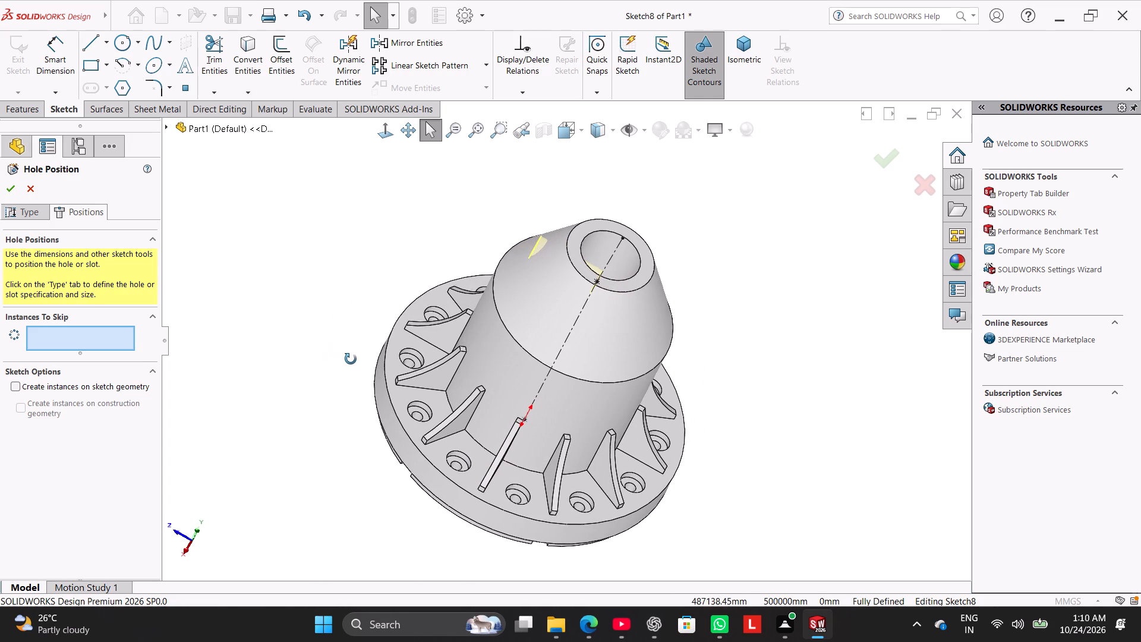
middle_drag(351, 359, 352, 361)
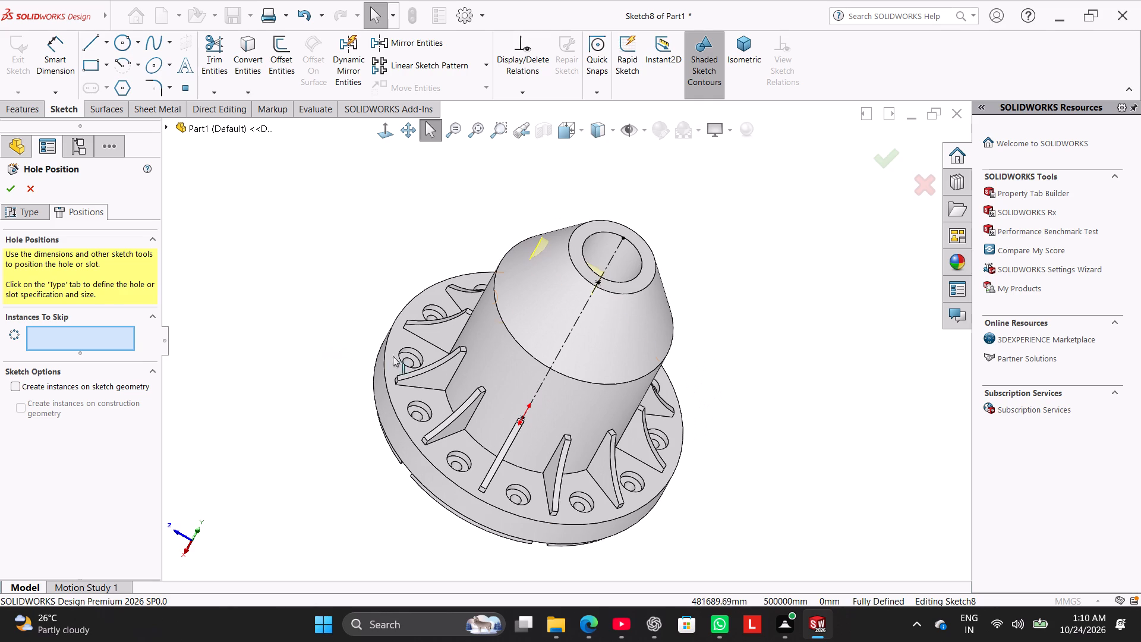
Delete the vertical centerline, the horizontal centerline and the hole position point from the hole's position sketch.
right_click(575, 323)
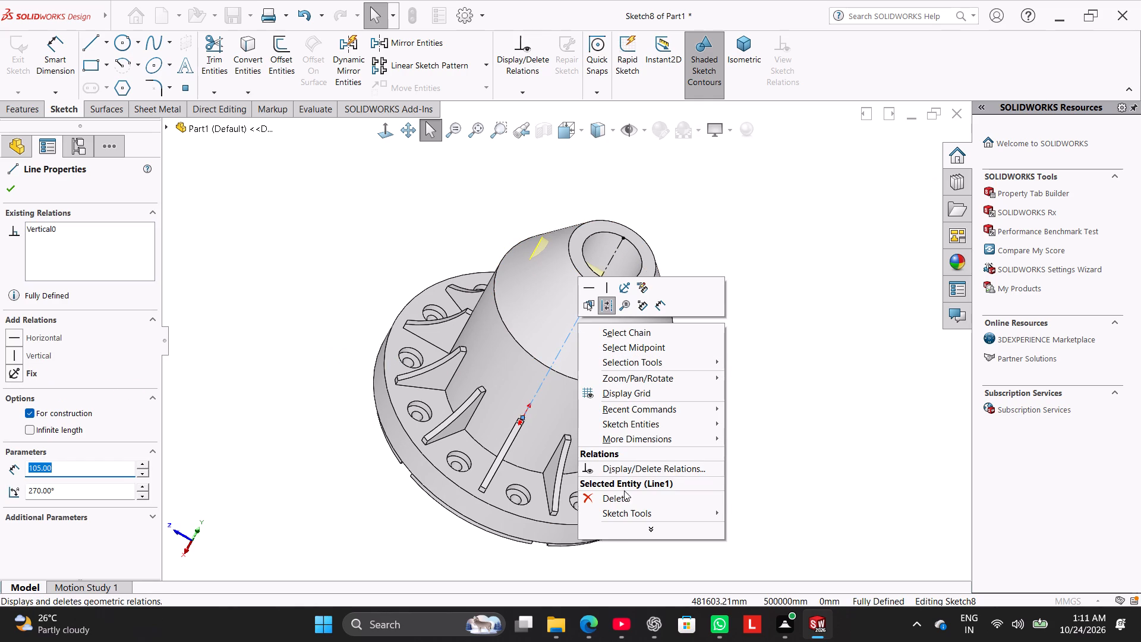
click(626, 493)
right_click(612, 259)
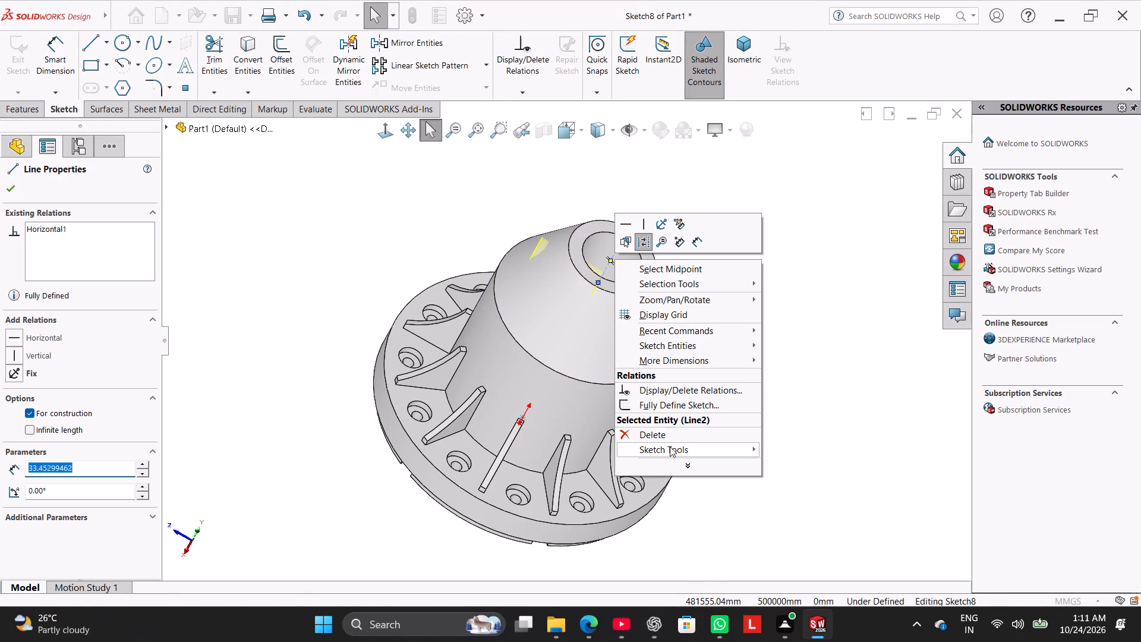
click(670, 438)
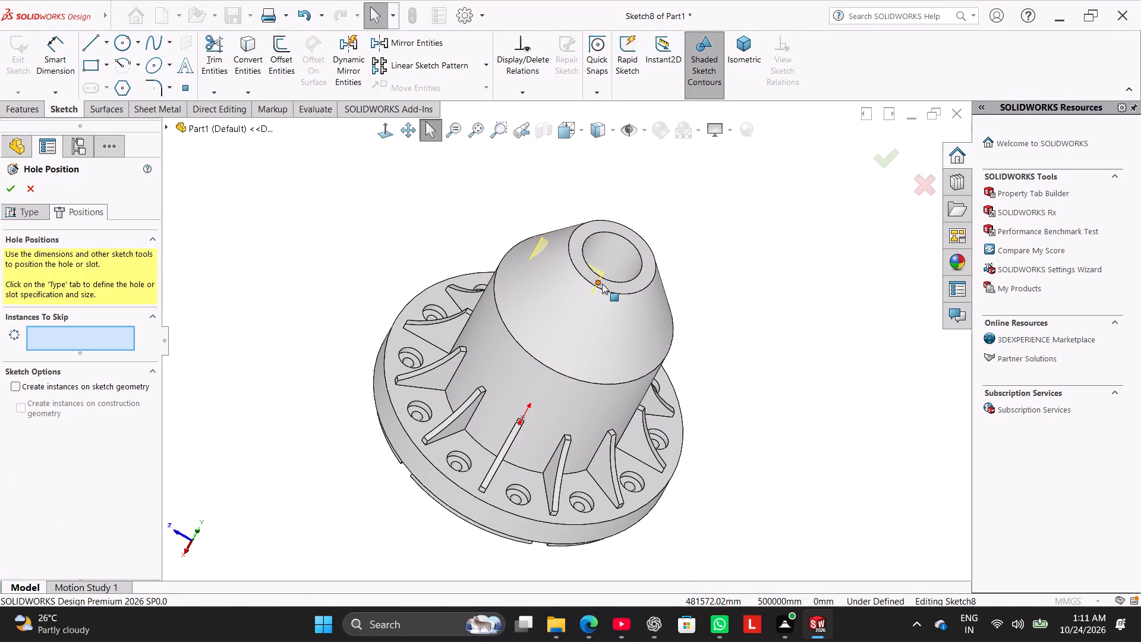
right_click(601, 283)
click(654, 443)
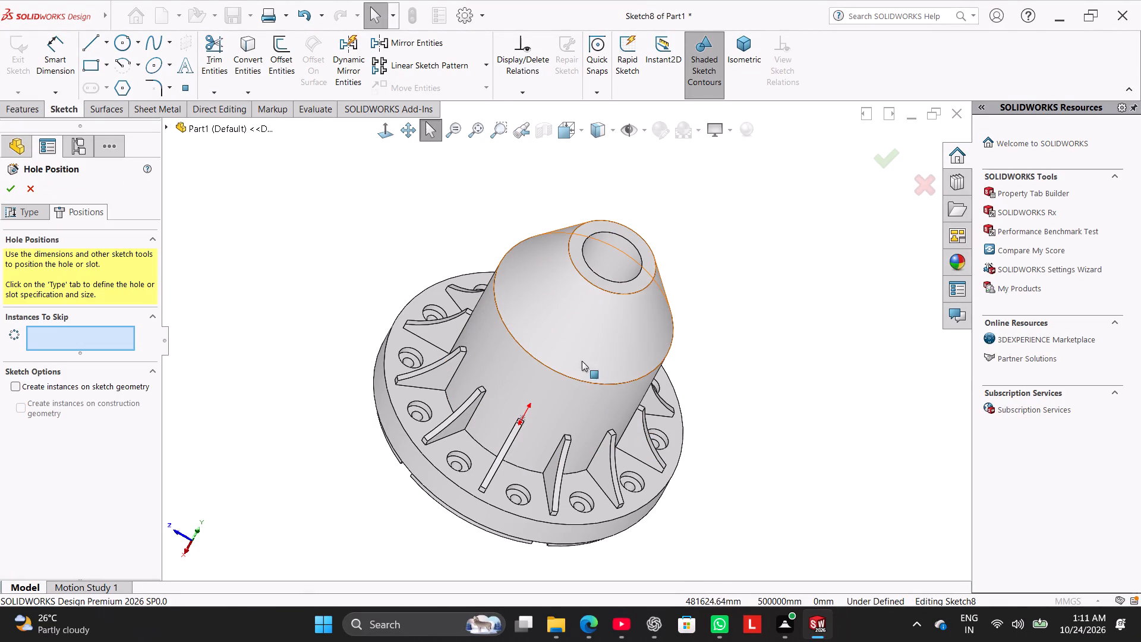
Cancel the M14 tapped hole feature without creating it.
middle_drag(303, 309, 319, 308)
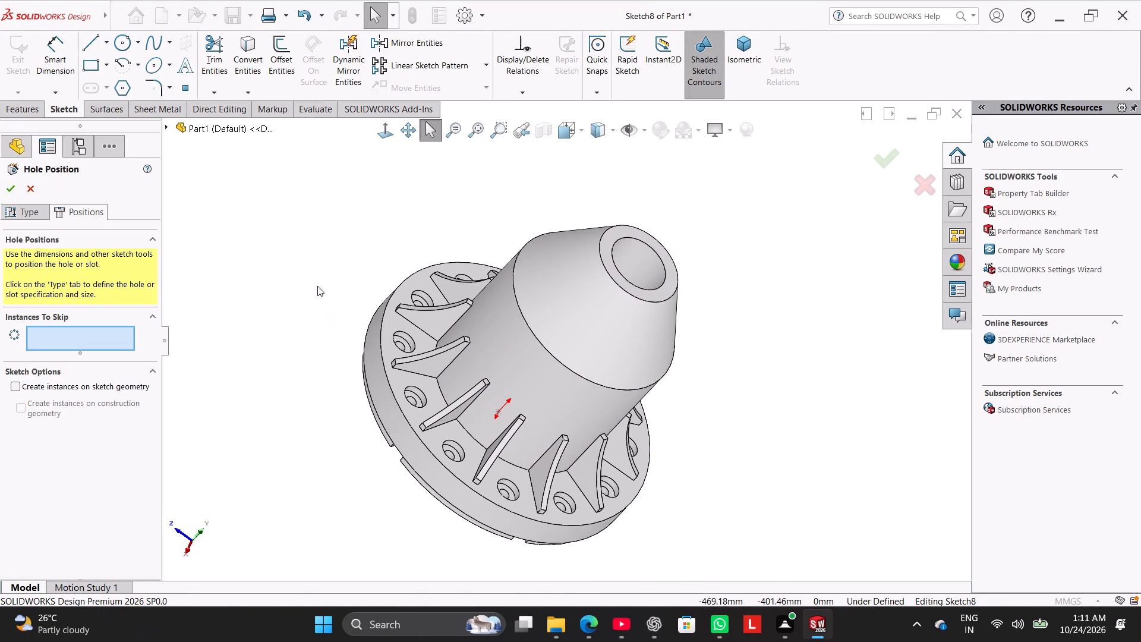
click(32, 109)
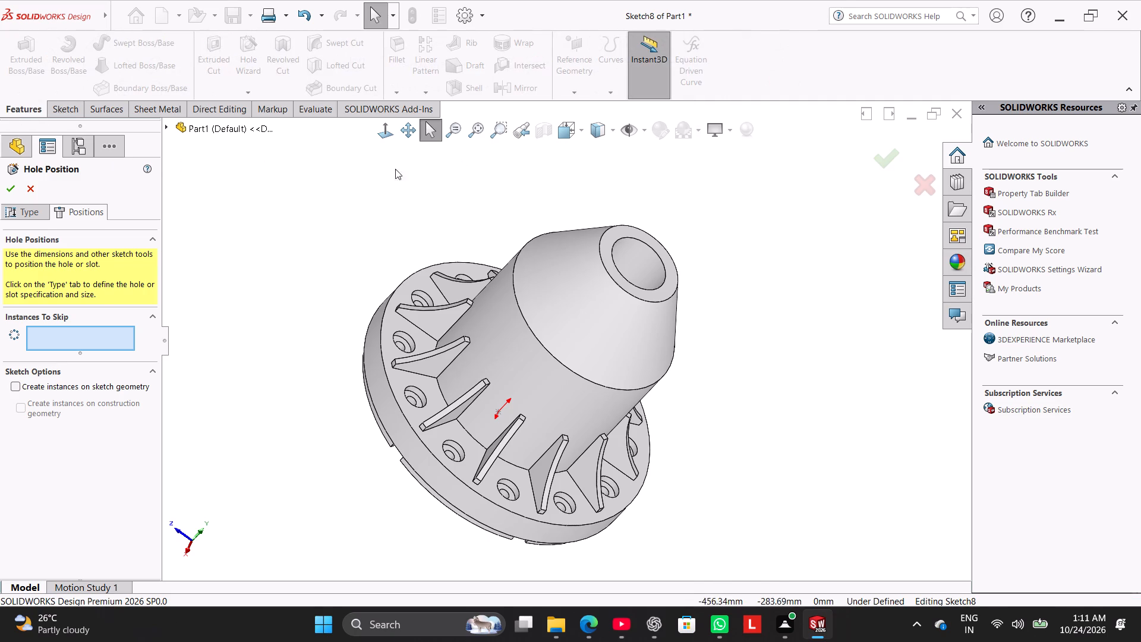
click(77, 110)
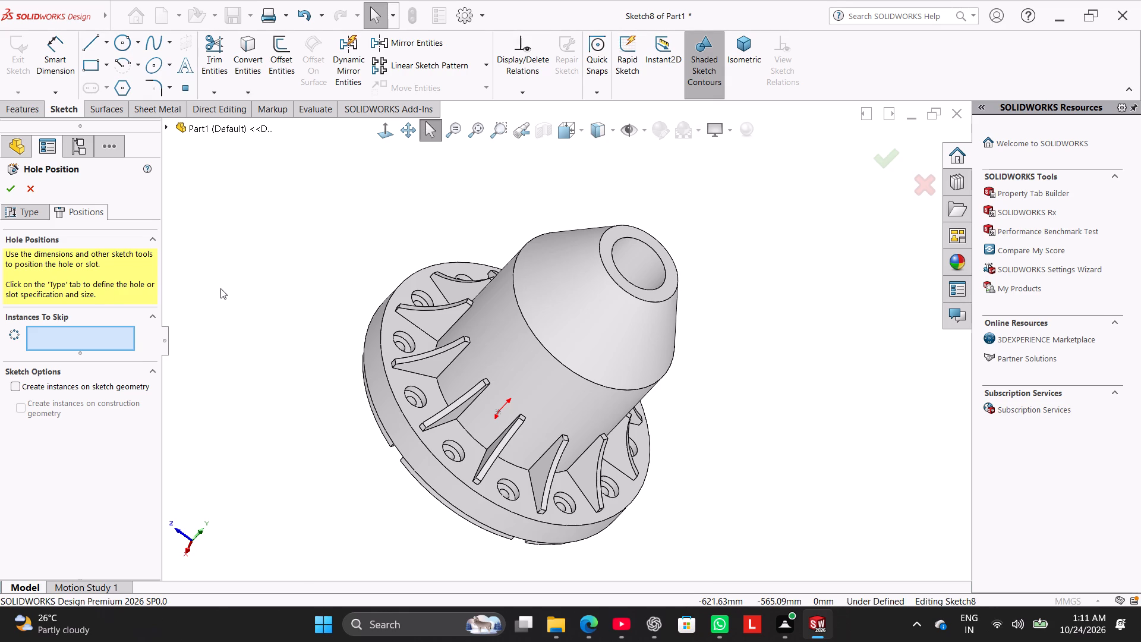
click(33, 190)
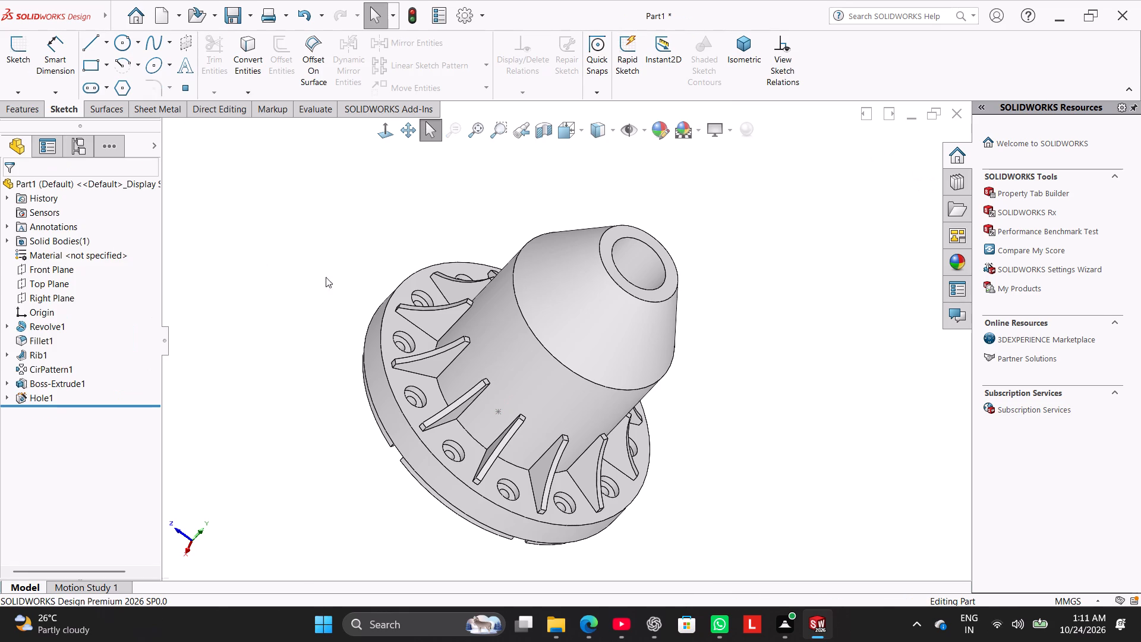
drag(343, 282, 339, 287)
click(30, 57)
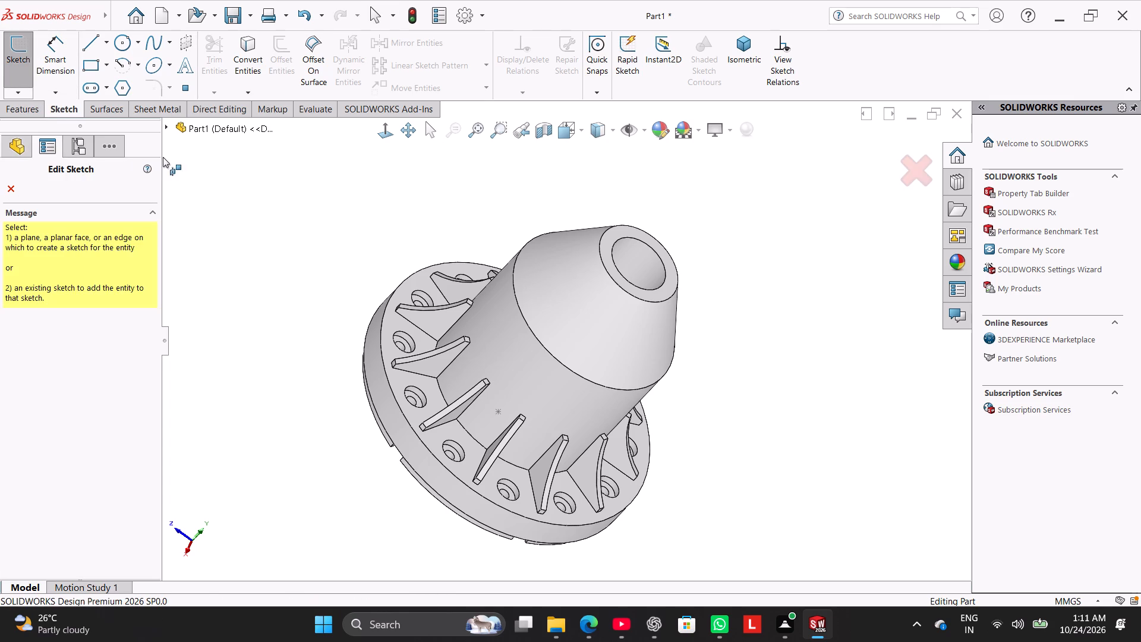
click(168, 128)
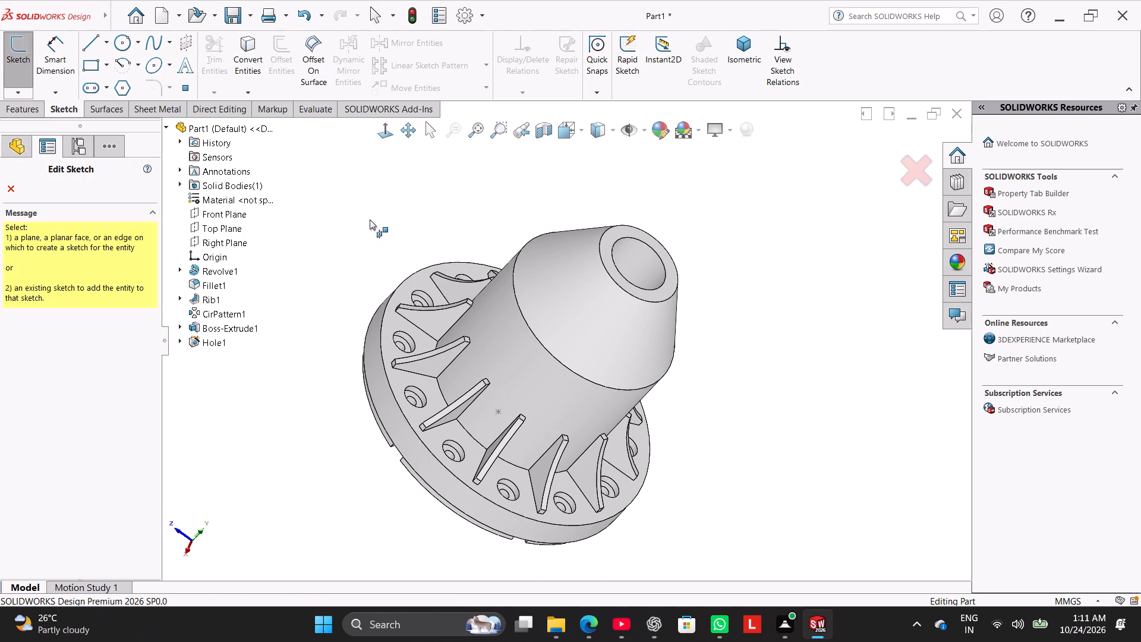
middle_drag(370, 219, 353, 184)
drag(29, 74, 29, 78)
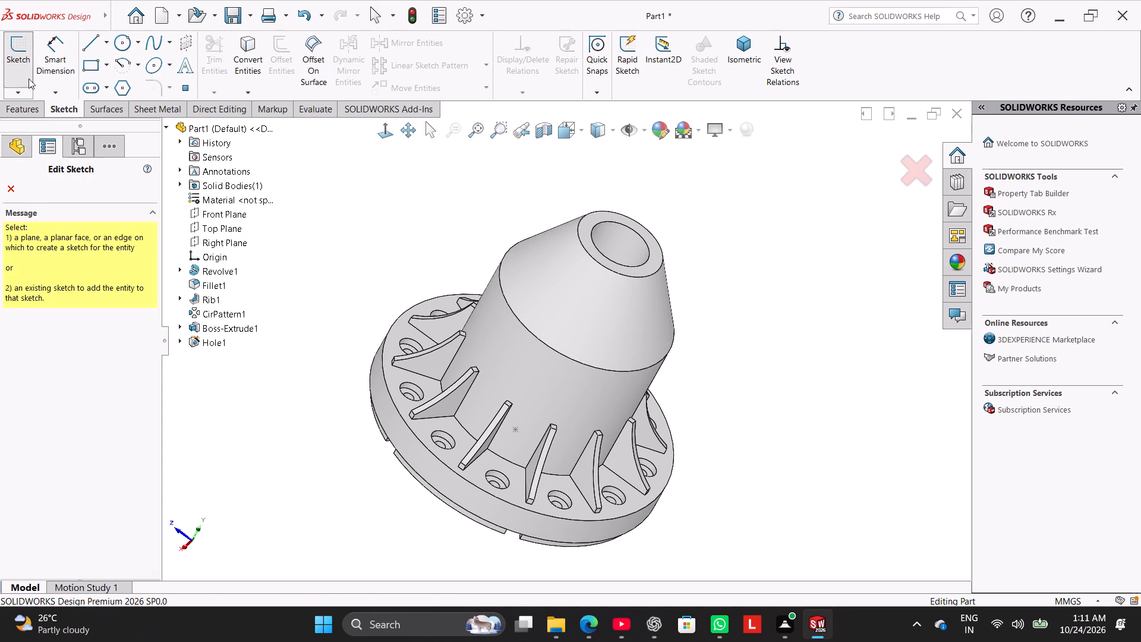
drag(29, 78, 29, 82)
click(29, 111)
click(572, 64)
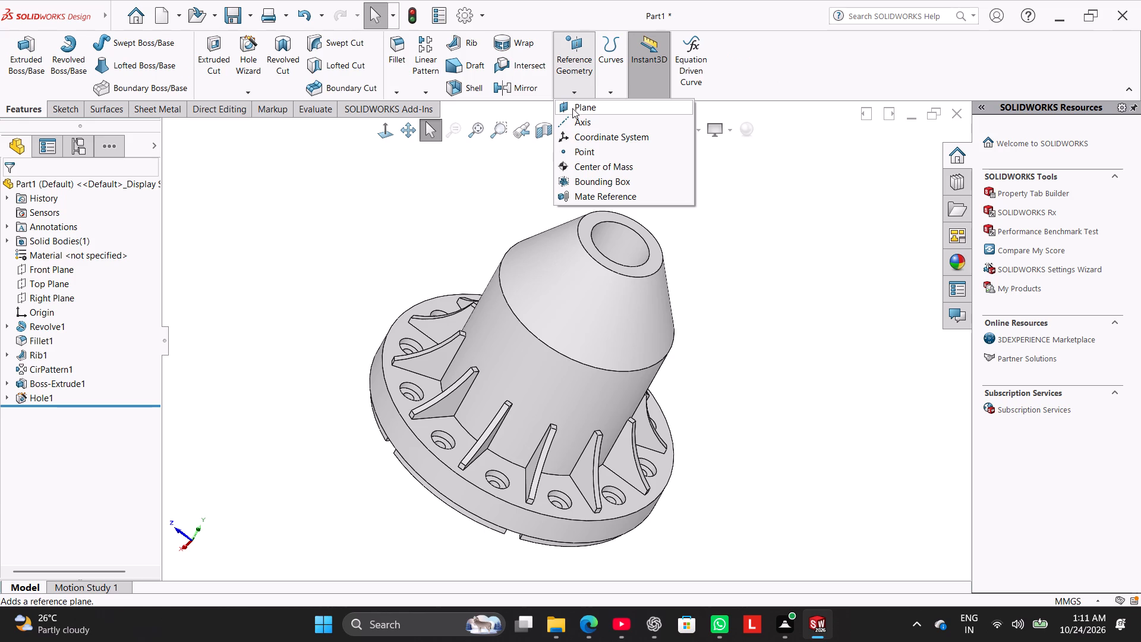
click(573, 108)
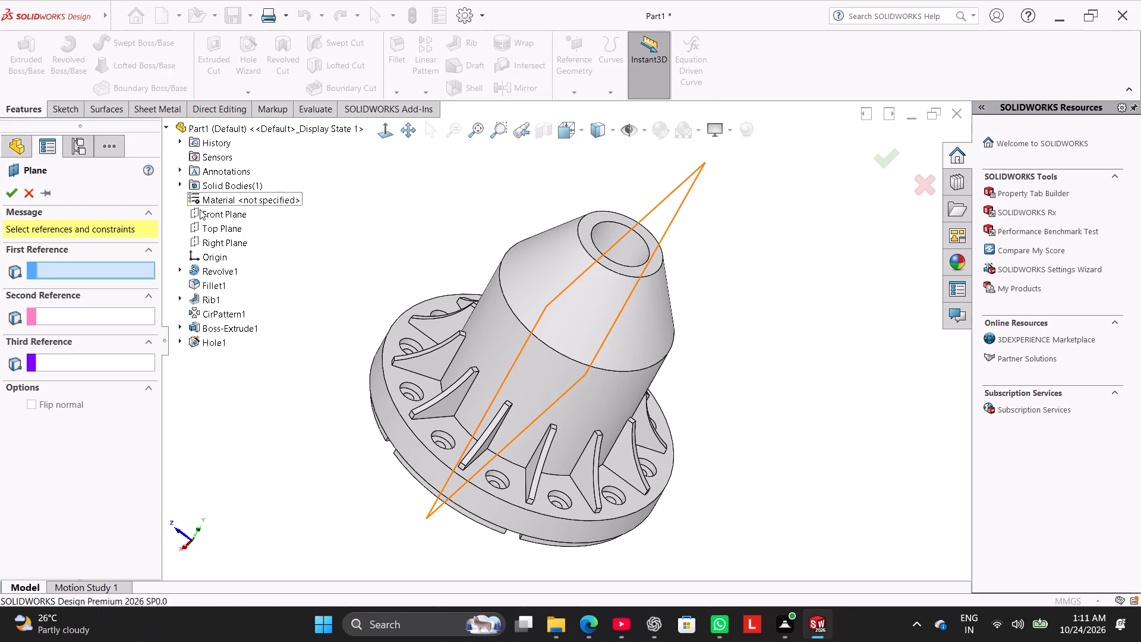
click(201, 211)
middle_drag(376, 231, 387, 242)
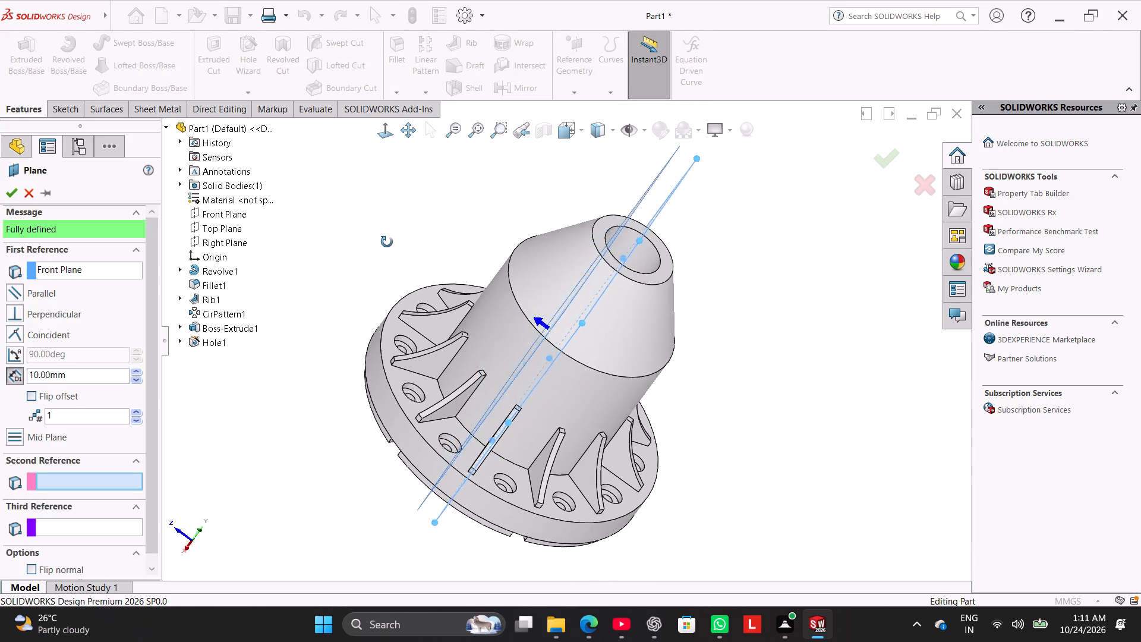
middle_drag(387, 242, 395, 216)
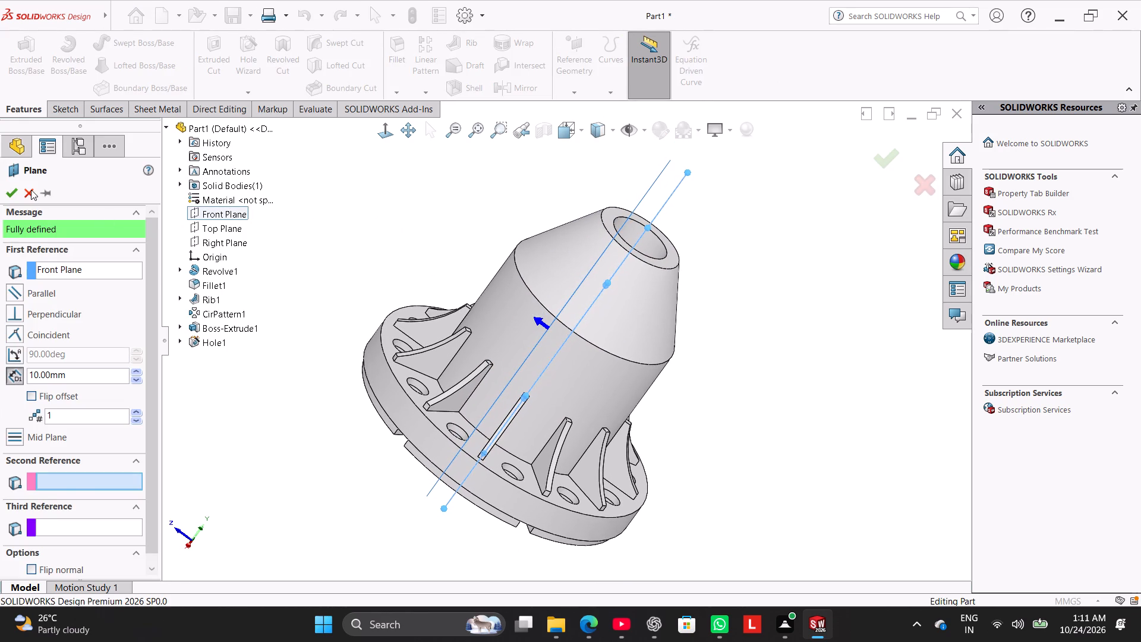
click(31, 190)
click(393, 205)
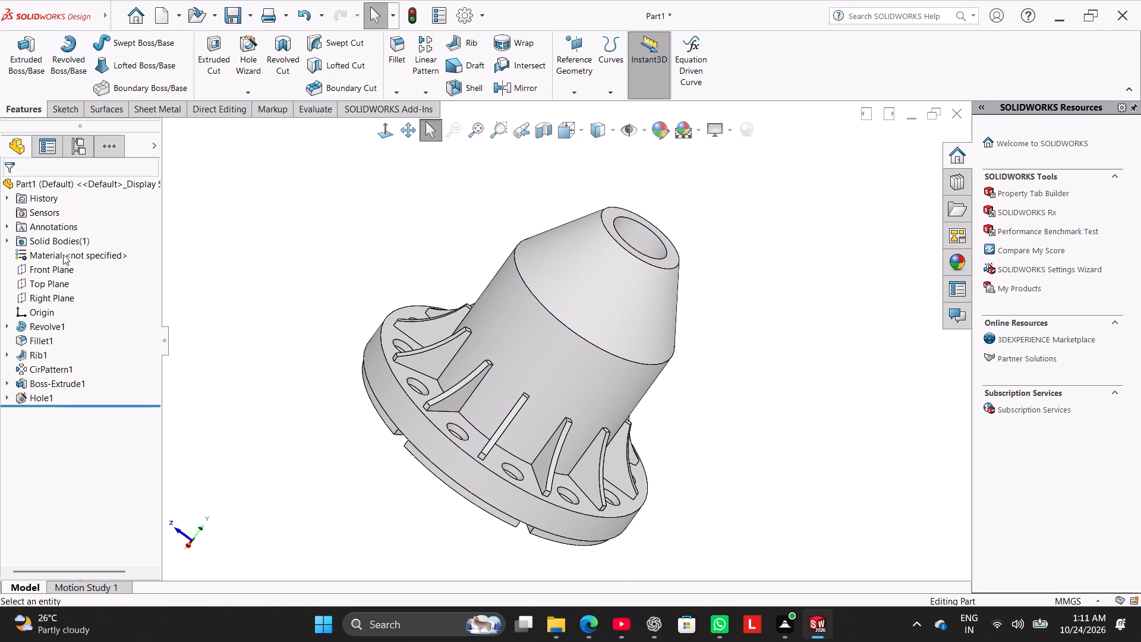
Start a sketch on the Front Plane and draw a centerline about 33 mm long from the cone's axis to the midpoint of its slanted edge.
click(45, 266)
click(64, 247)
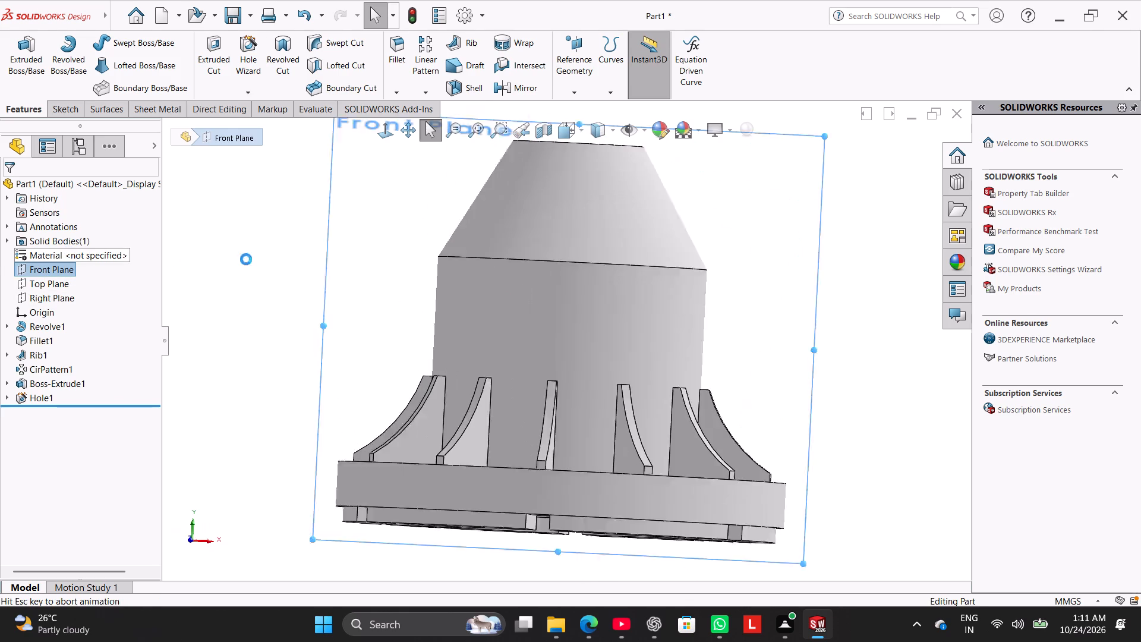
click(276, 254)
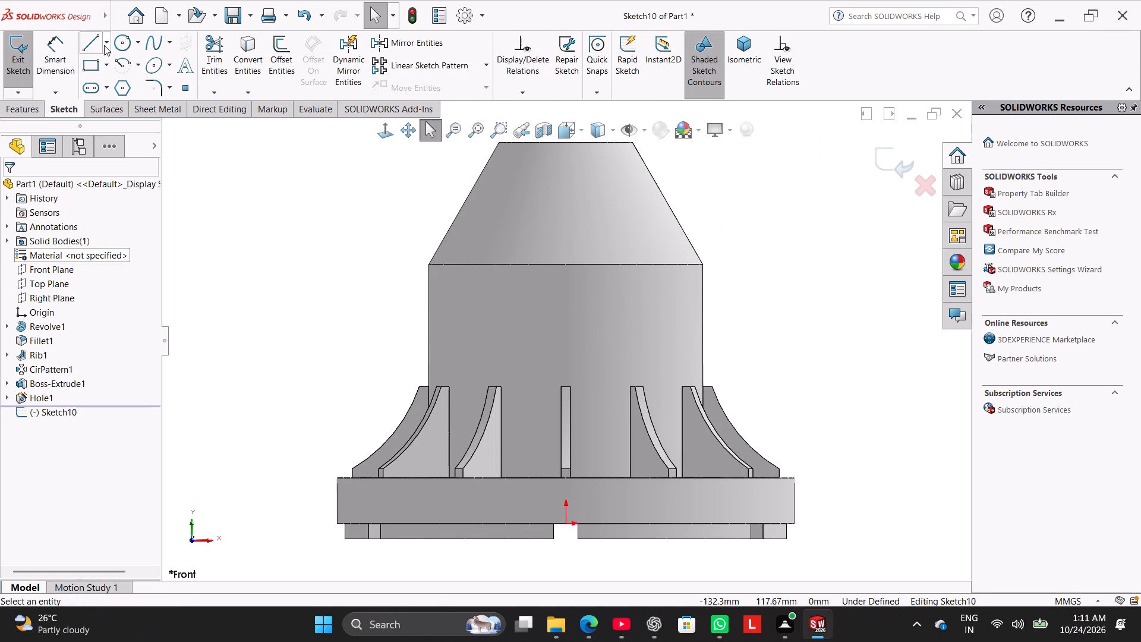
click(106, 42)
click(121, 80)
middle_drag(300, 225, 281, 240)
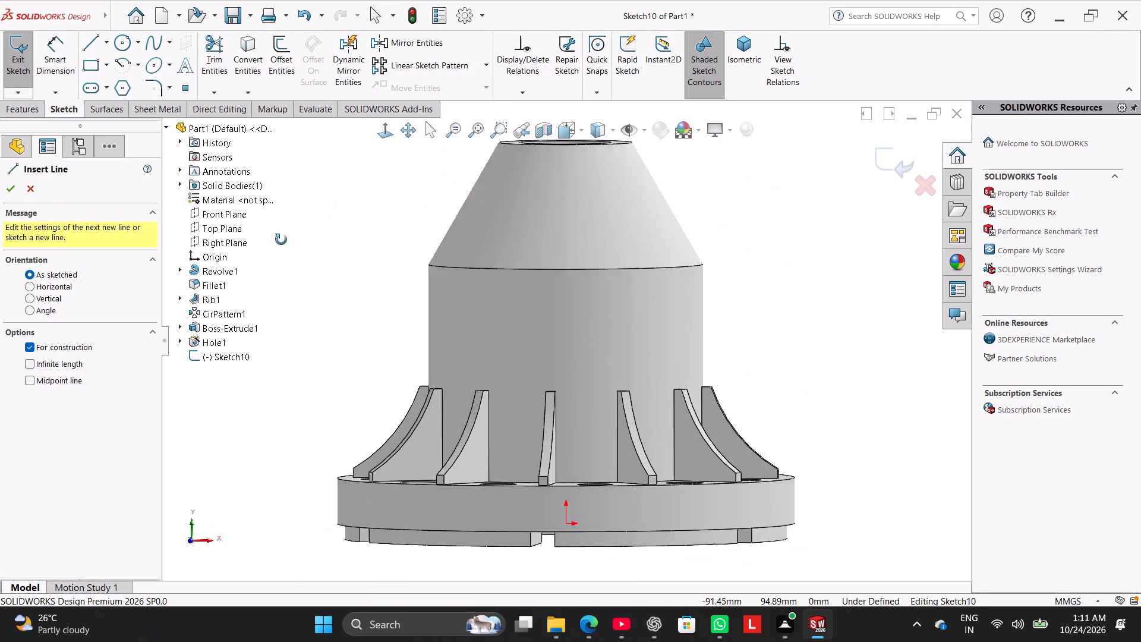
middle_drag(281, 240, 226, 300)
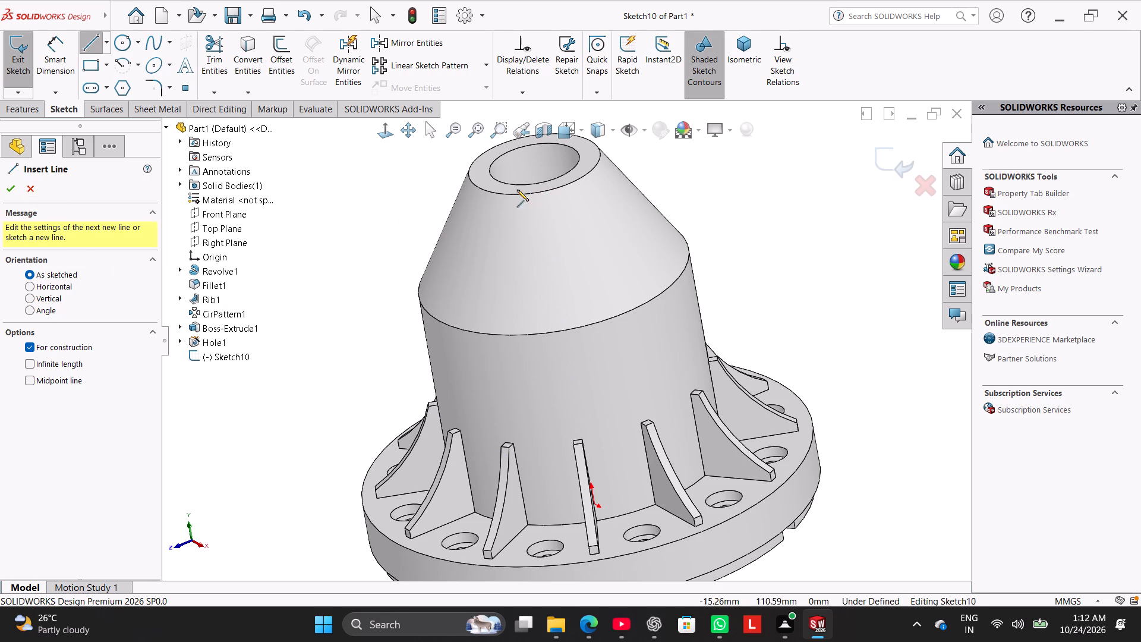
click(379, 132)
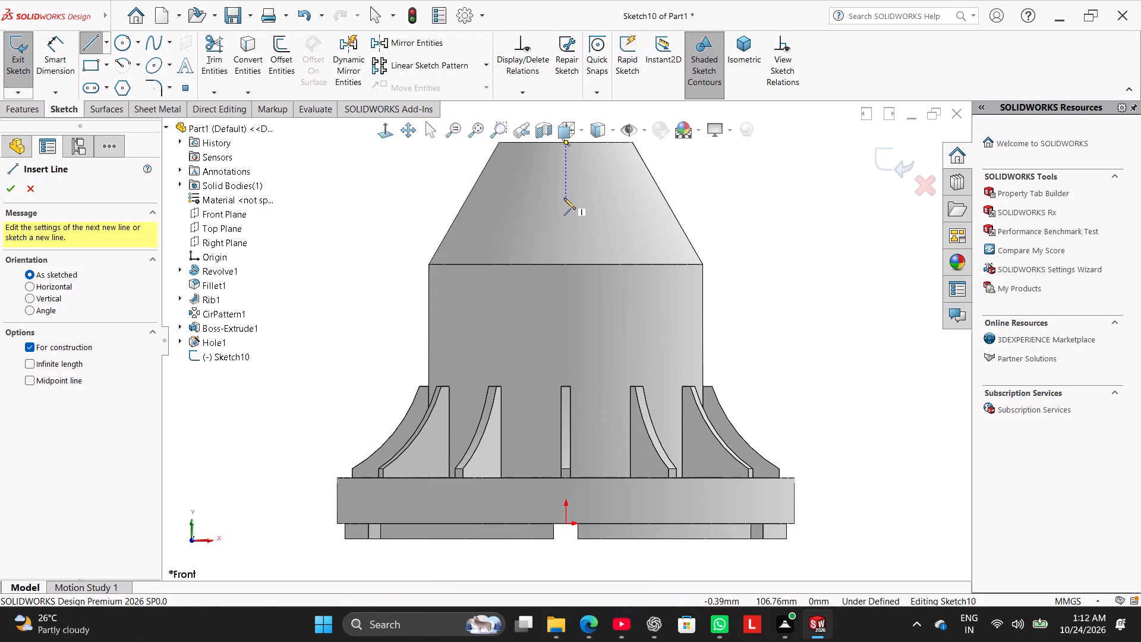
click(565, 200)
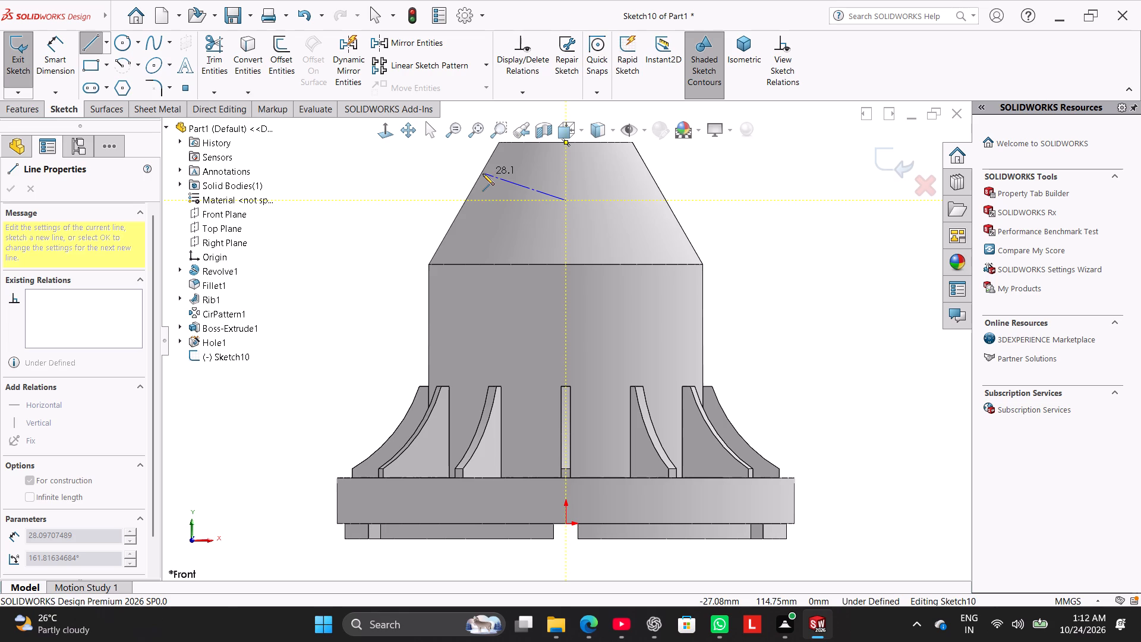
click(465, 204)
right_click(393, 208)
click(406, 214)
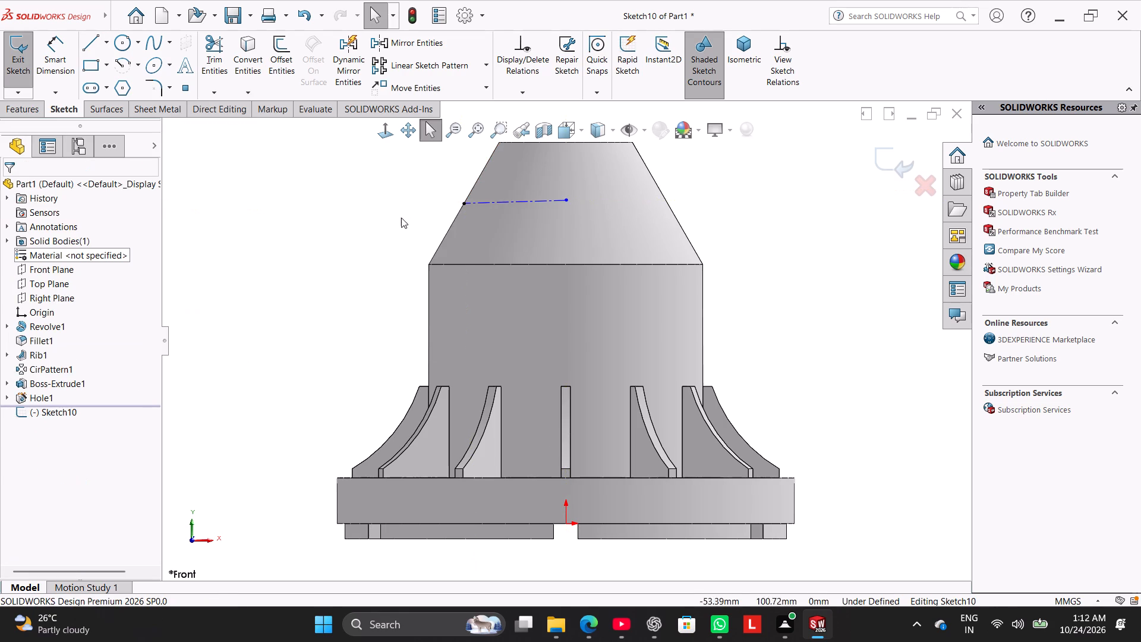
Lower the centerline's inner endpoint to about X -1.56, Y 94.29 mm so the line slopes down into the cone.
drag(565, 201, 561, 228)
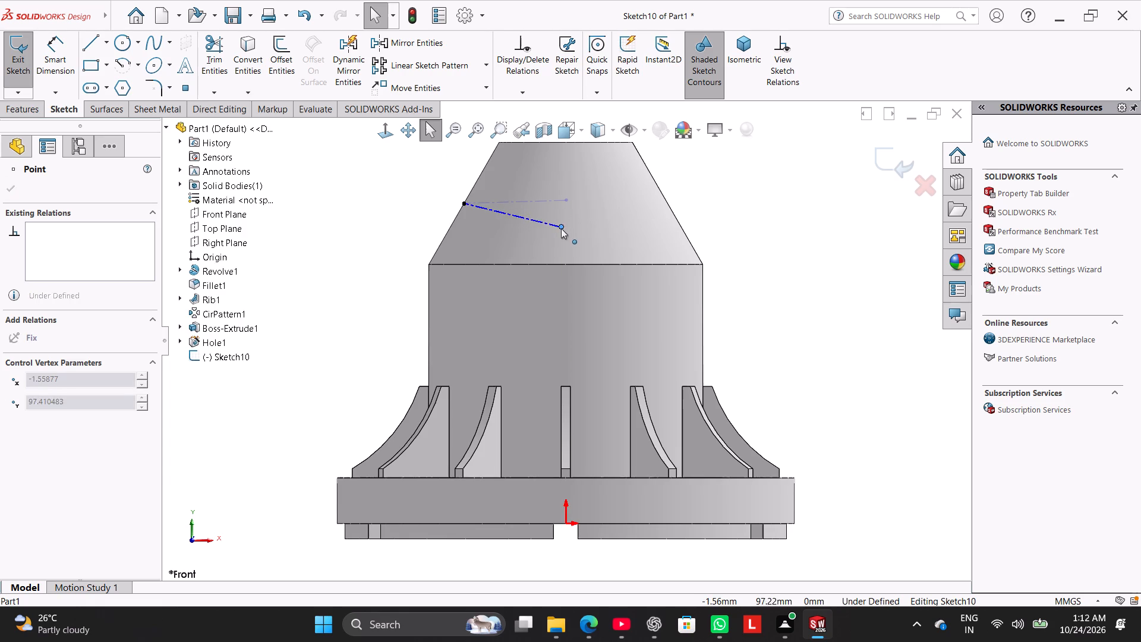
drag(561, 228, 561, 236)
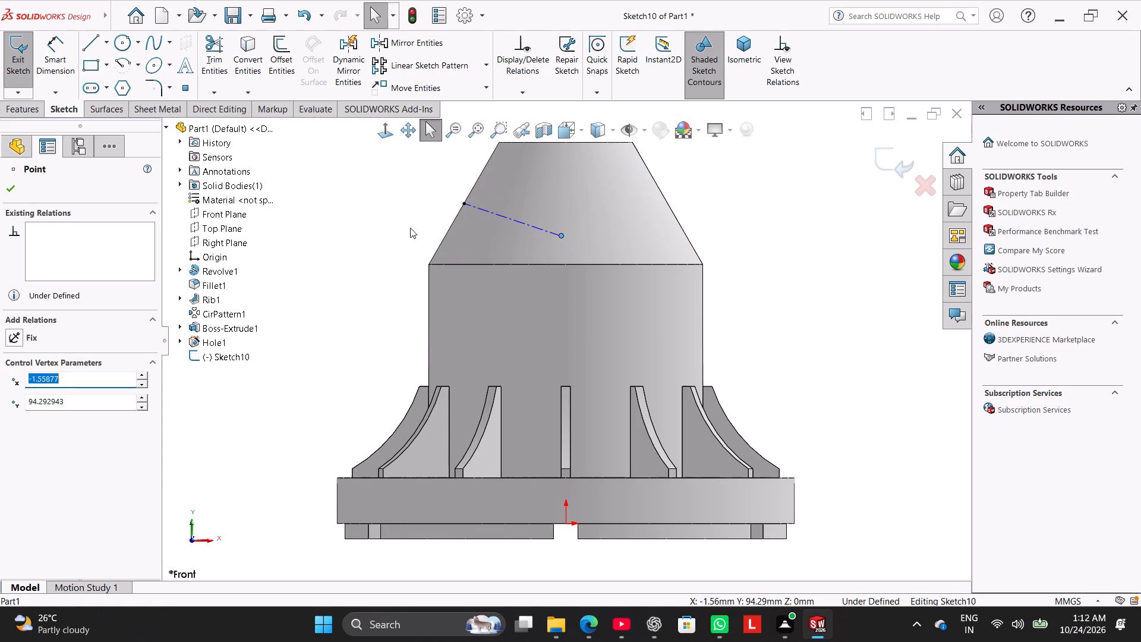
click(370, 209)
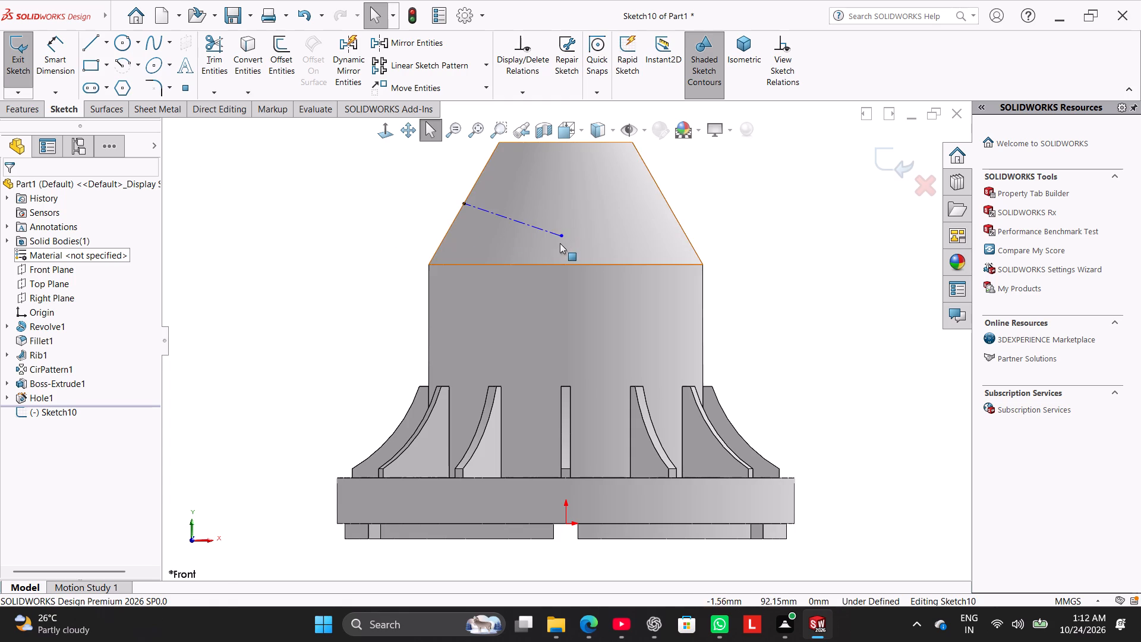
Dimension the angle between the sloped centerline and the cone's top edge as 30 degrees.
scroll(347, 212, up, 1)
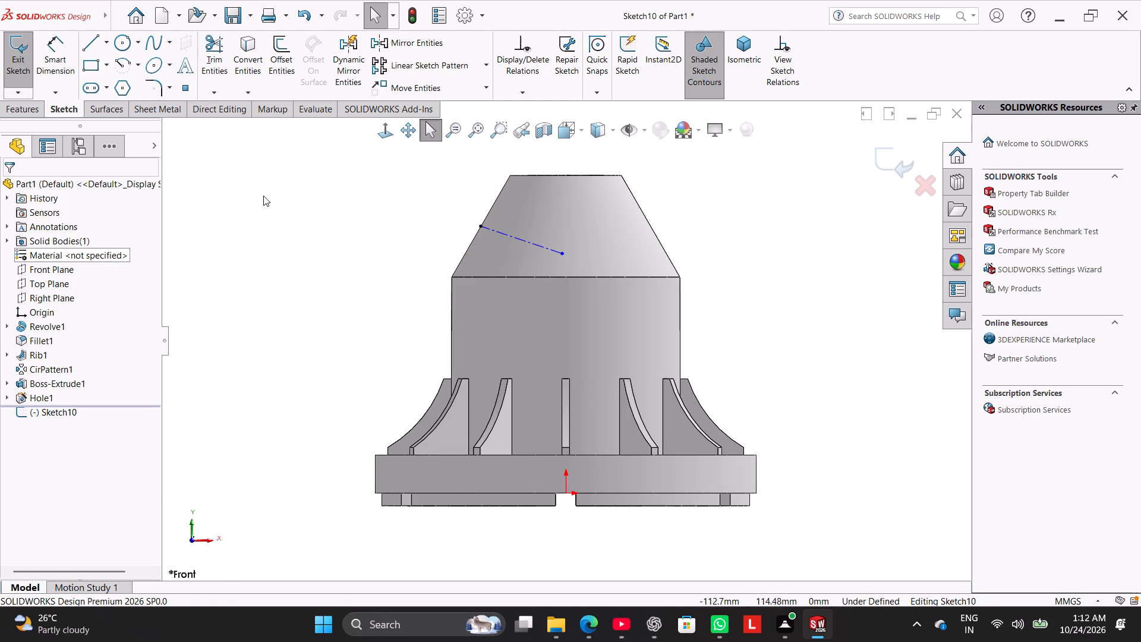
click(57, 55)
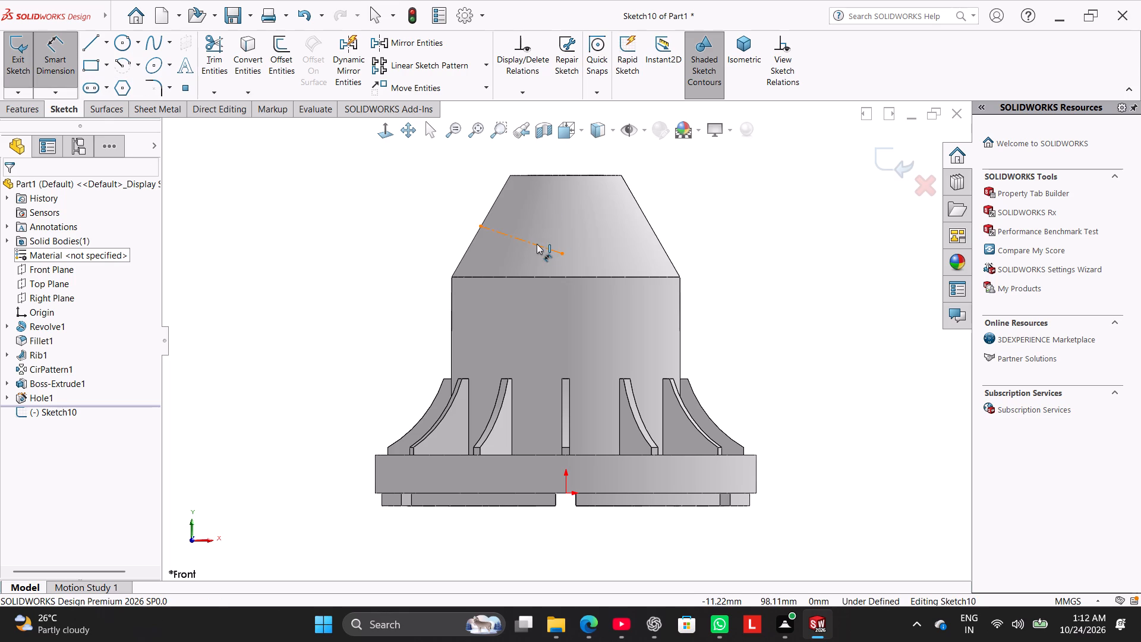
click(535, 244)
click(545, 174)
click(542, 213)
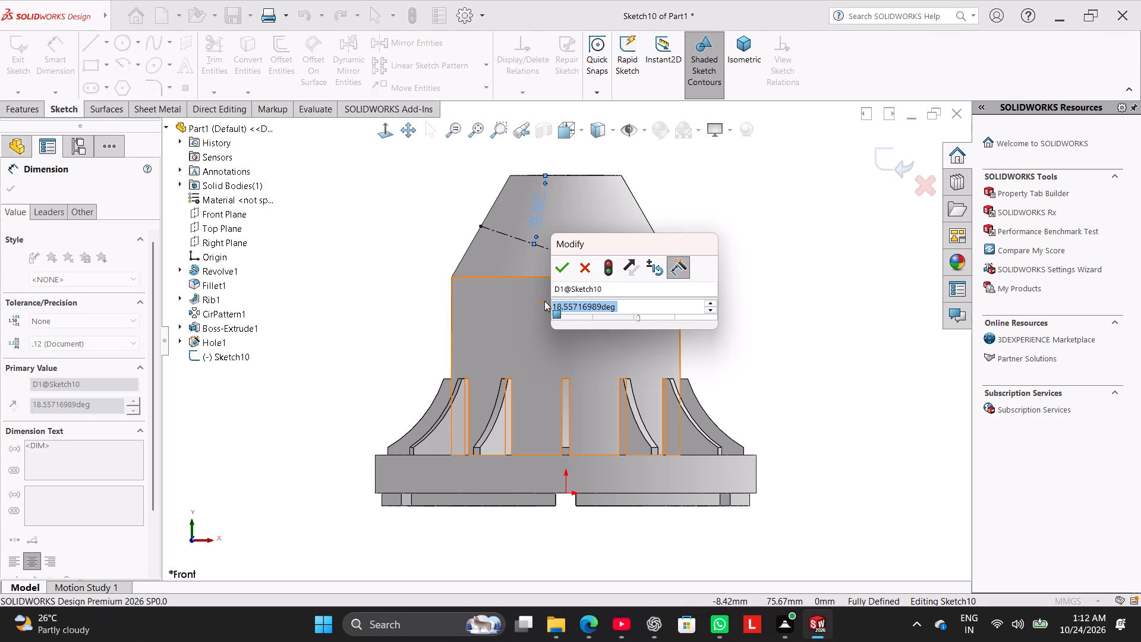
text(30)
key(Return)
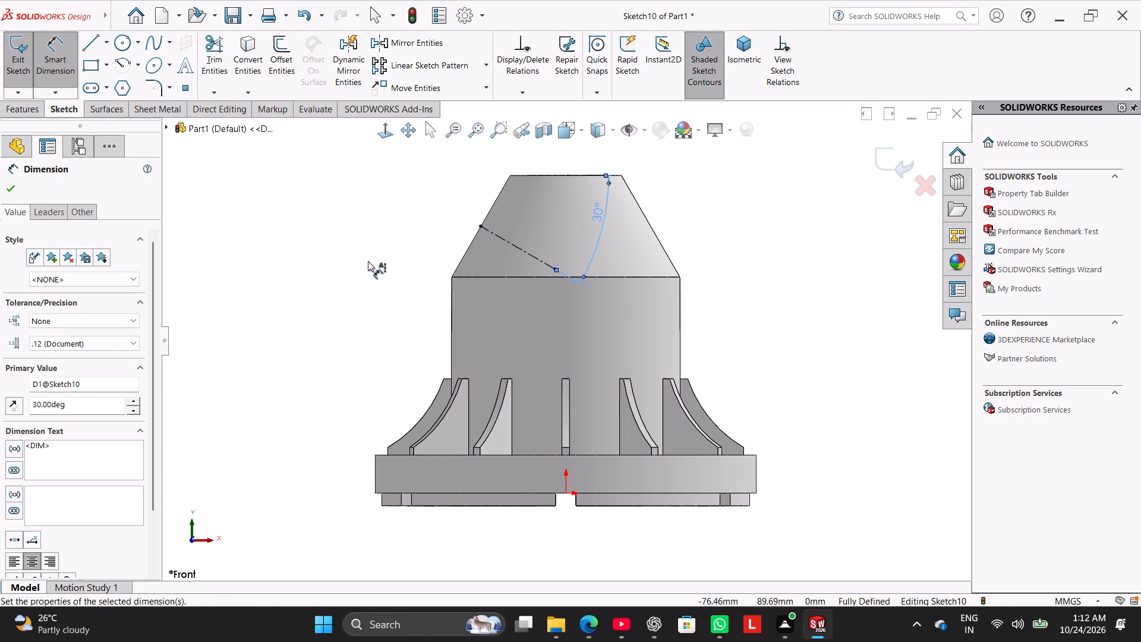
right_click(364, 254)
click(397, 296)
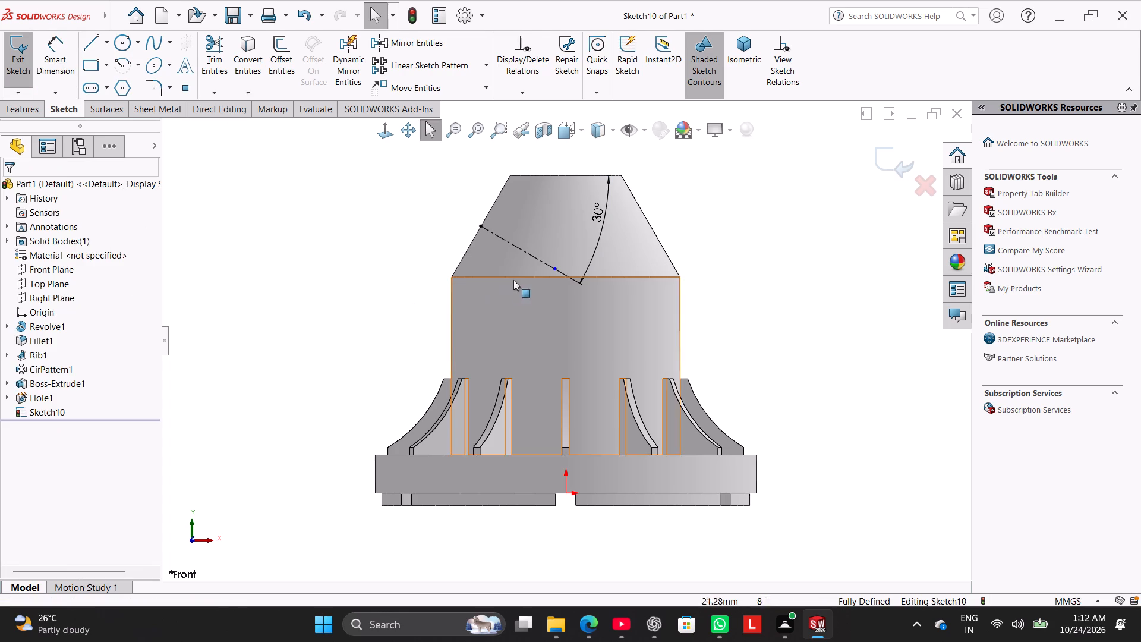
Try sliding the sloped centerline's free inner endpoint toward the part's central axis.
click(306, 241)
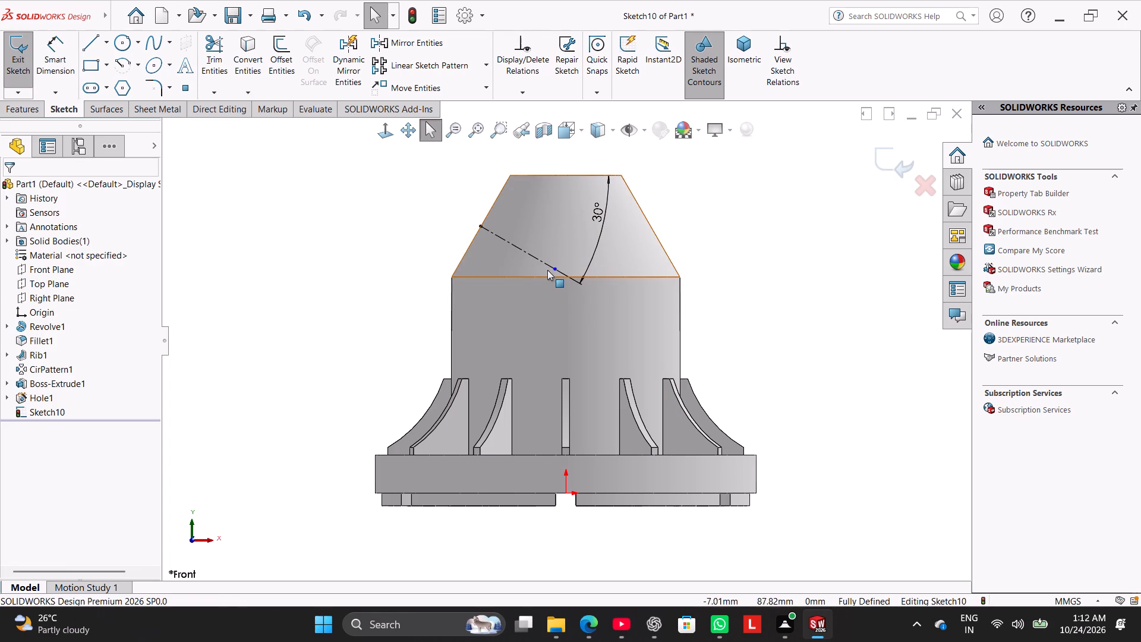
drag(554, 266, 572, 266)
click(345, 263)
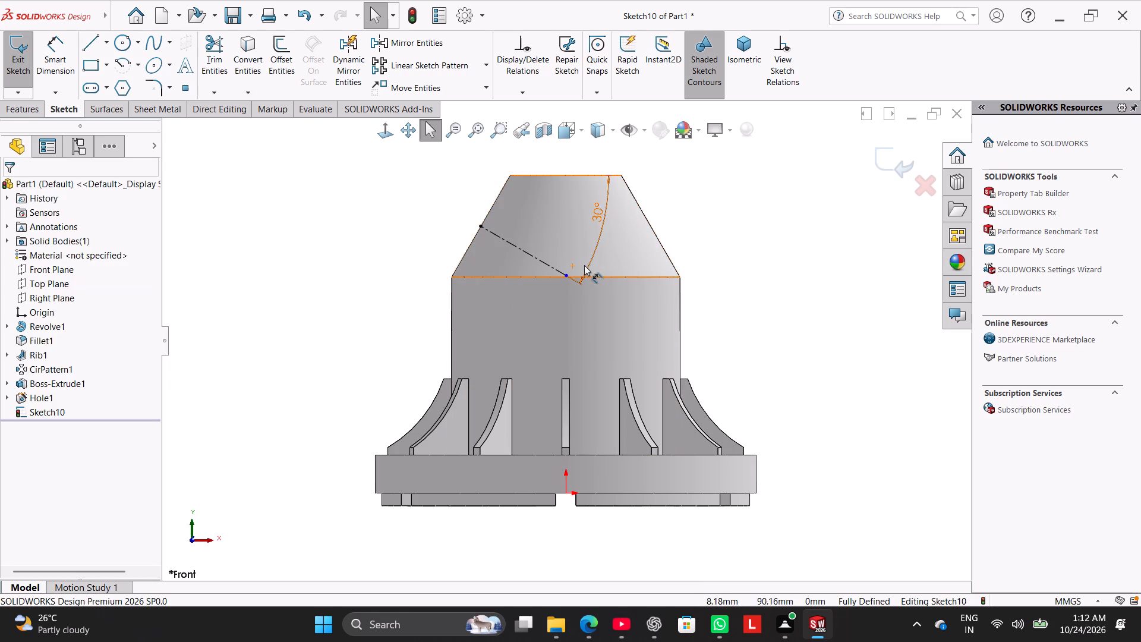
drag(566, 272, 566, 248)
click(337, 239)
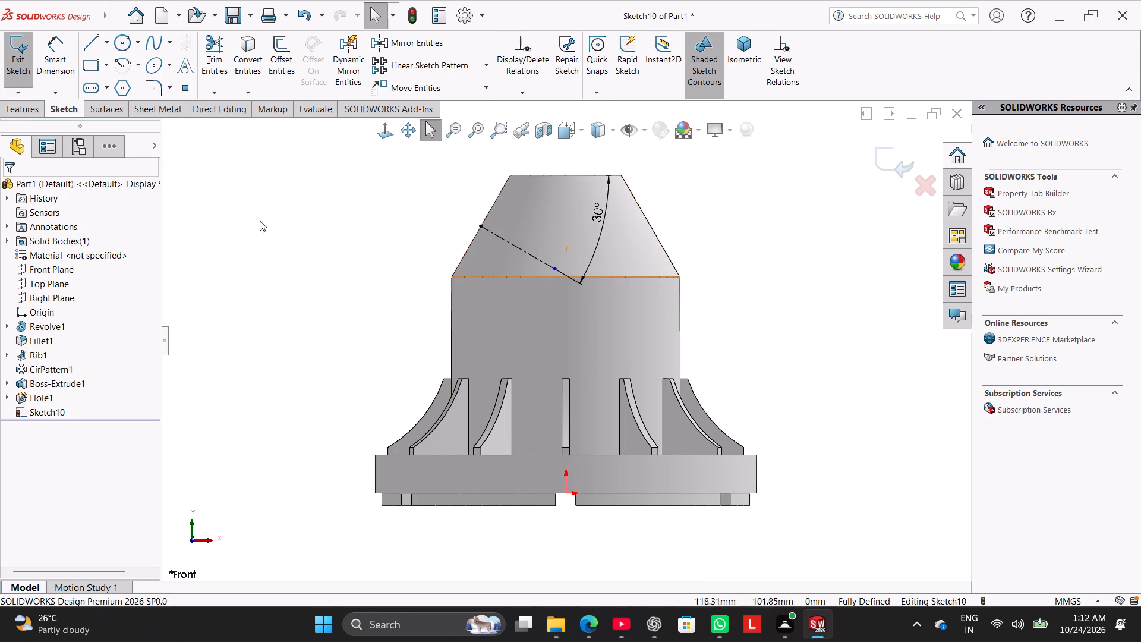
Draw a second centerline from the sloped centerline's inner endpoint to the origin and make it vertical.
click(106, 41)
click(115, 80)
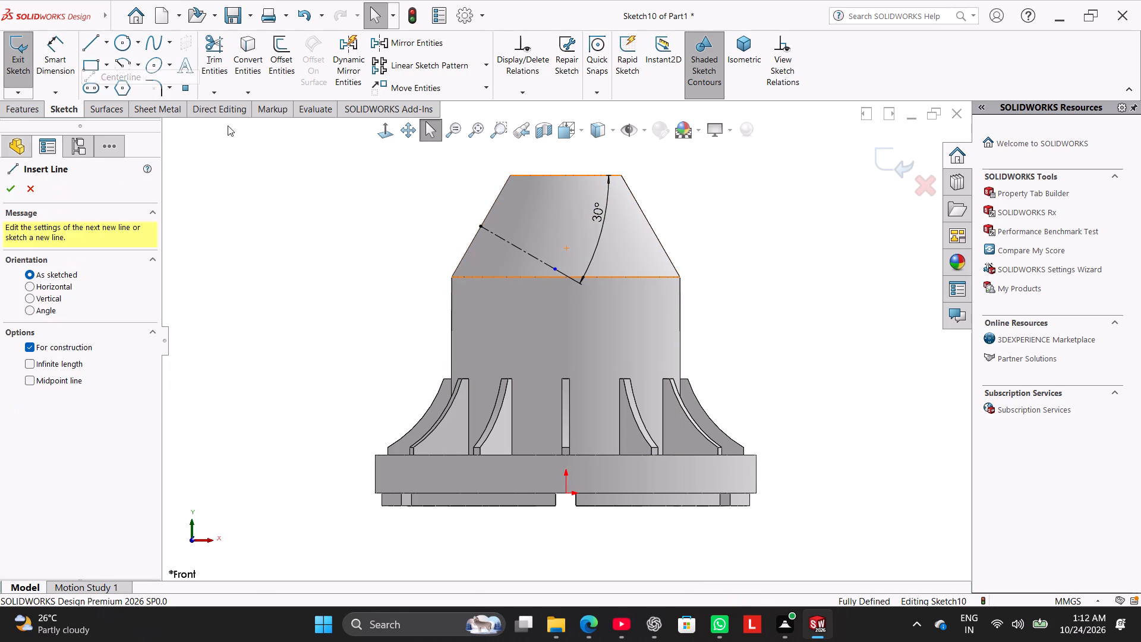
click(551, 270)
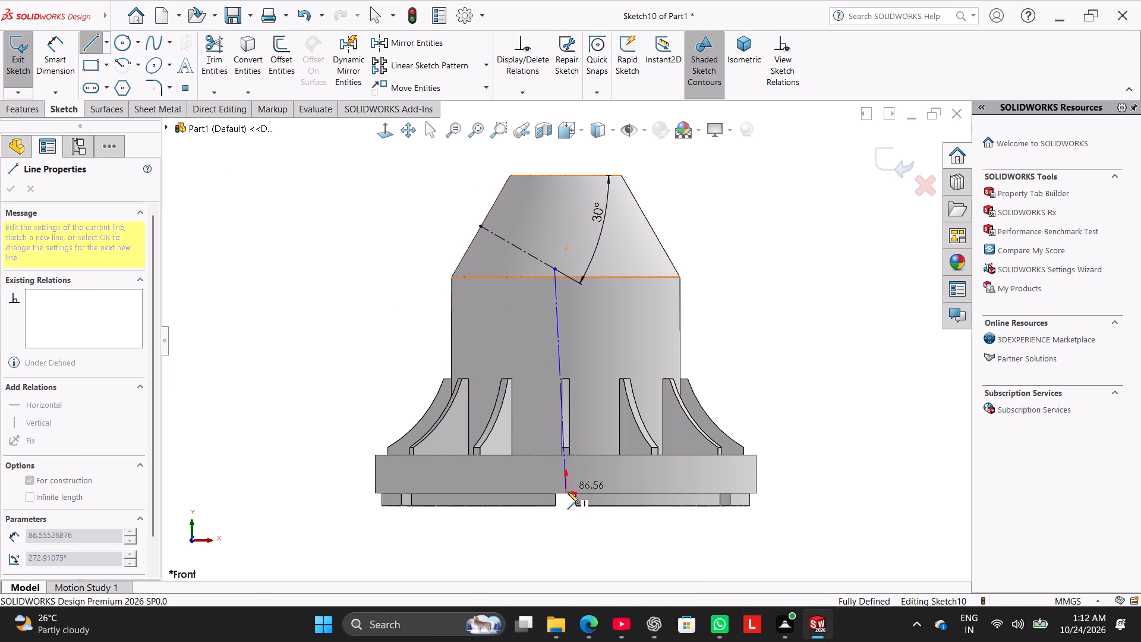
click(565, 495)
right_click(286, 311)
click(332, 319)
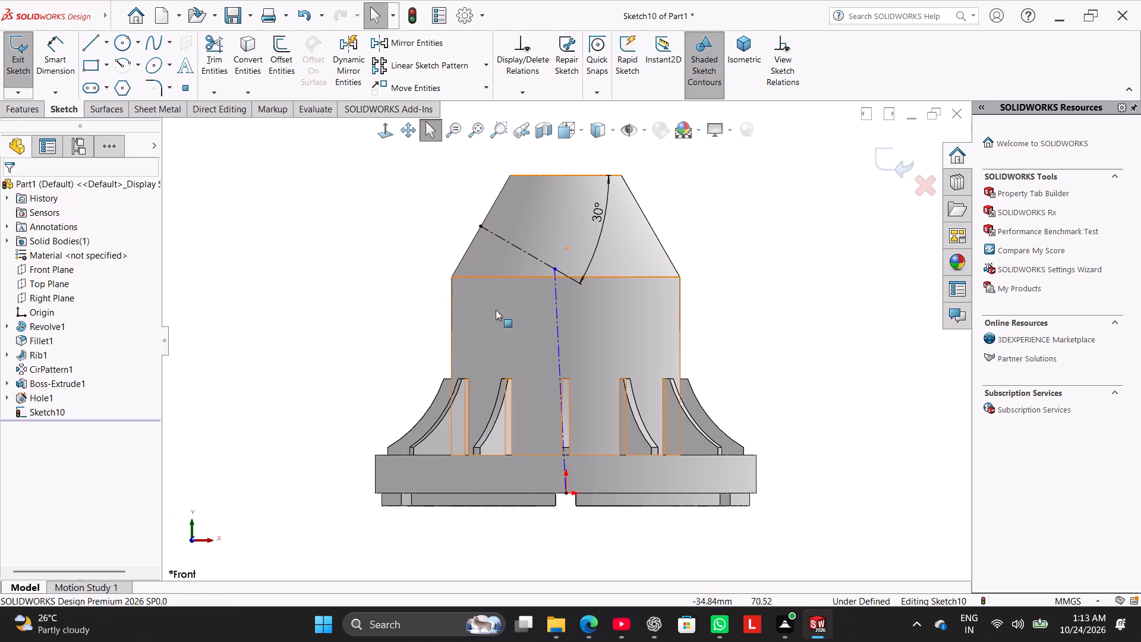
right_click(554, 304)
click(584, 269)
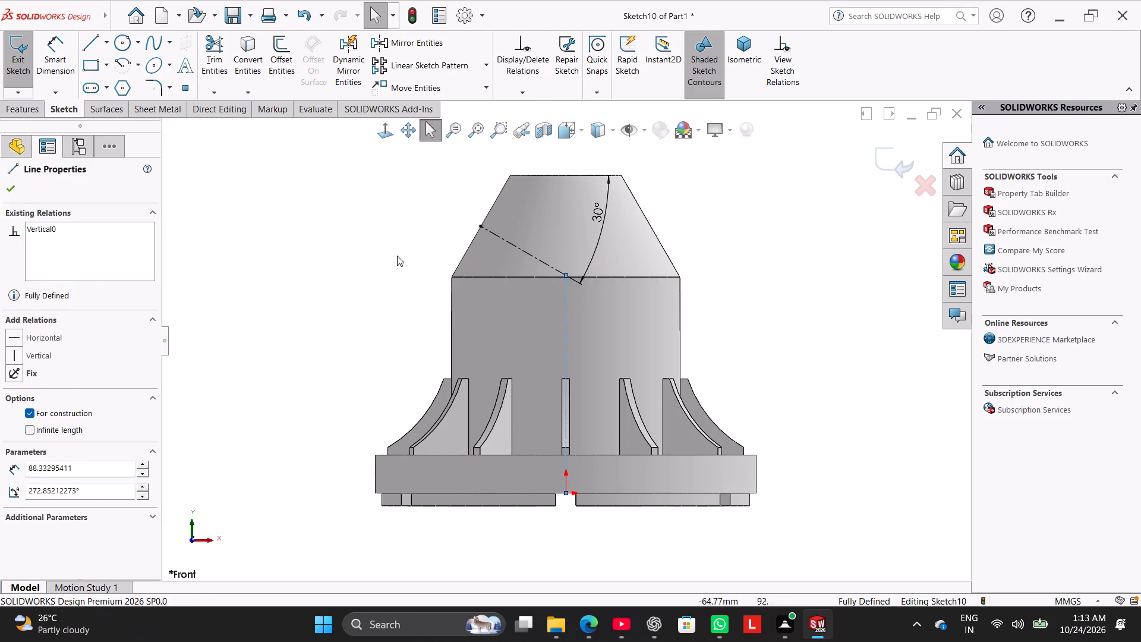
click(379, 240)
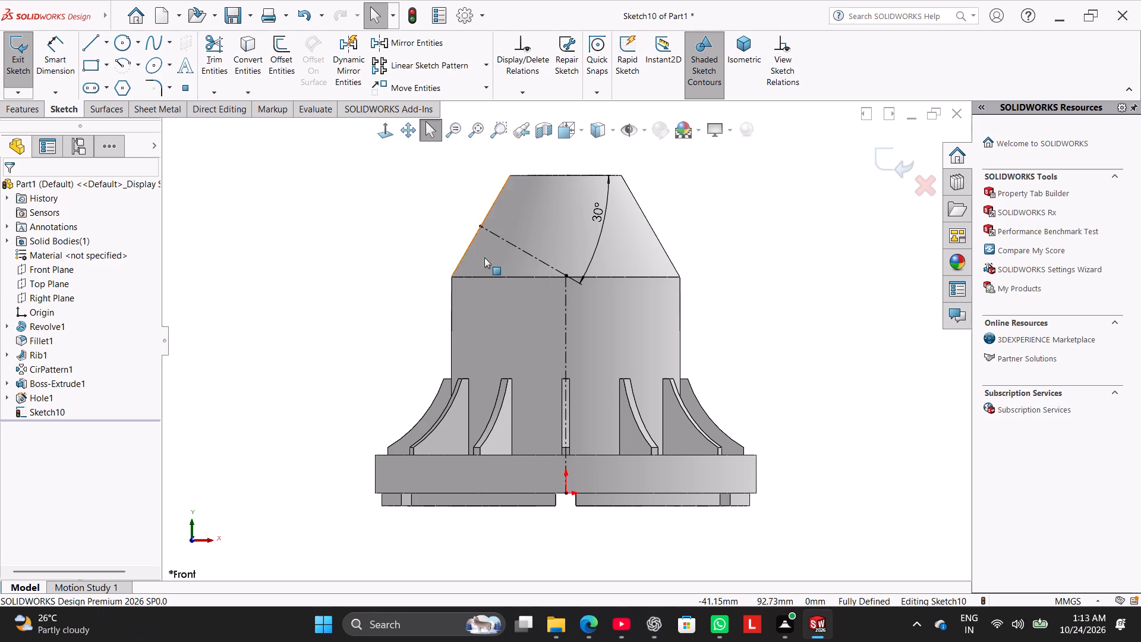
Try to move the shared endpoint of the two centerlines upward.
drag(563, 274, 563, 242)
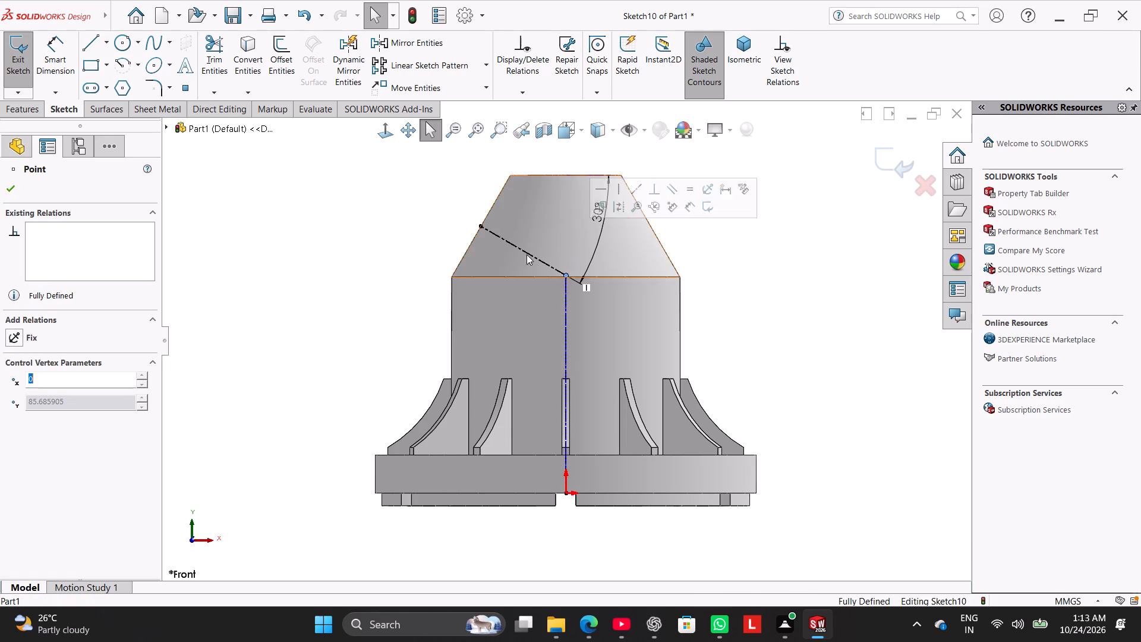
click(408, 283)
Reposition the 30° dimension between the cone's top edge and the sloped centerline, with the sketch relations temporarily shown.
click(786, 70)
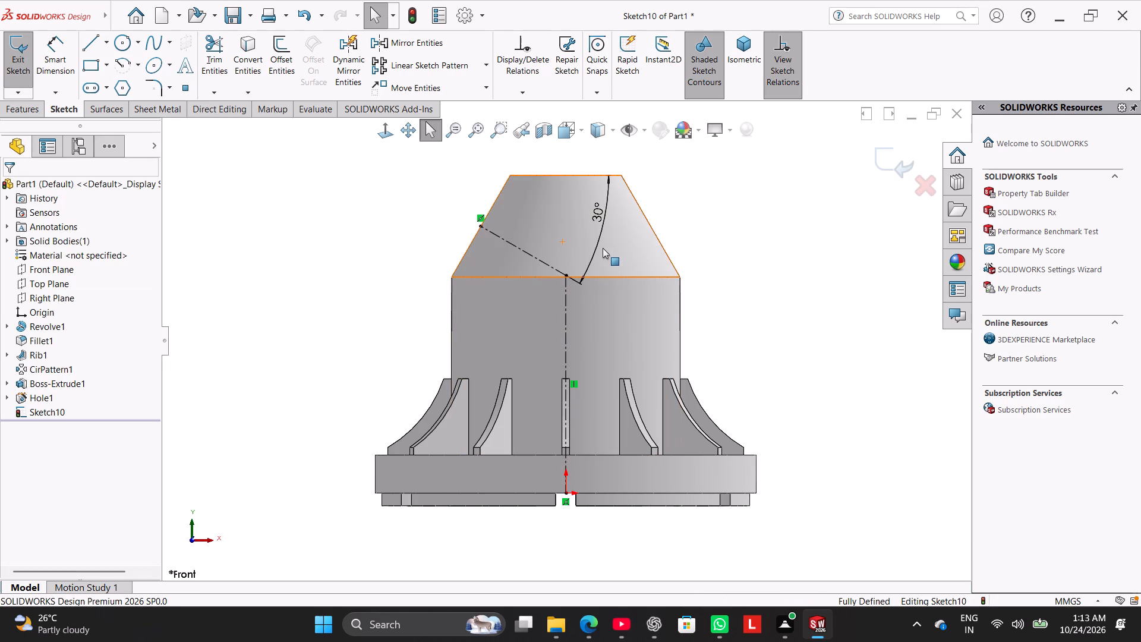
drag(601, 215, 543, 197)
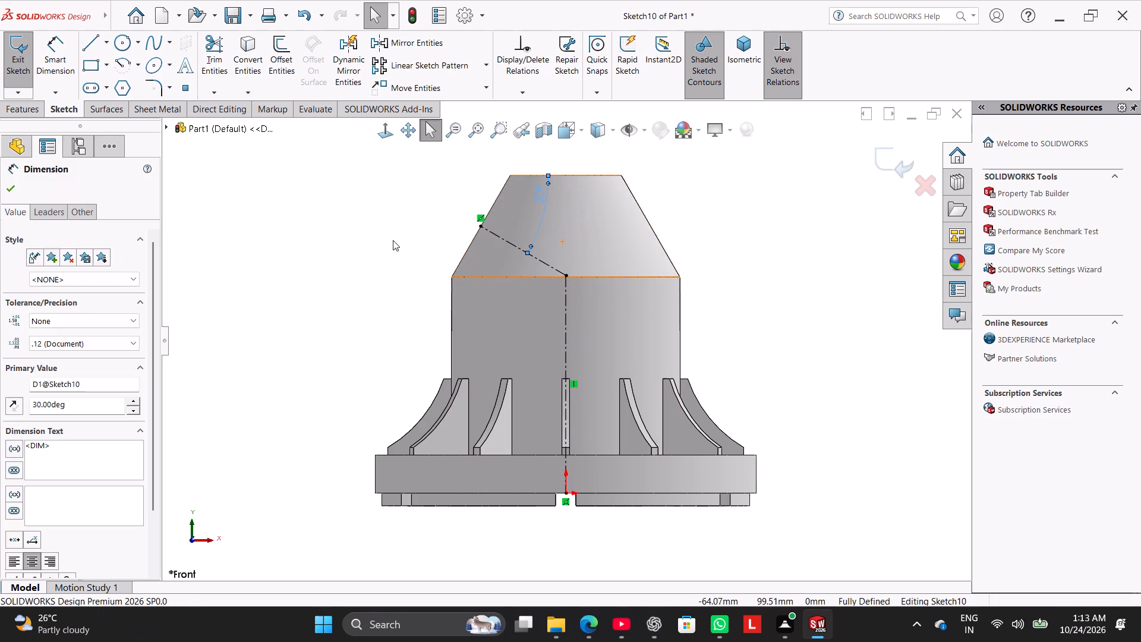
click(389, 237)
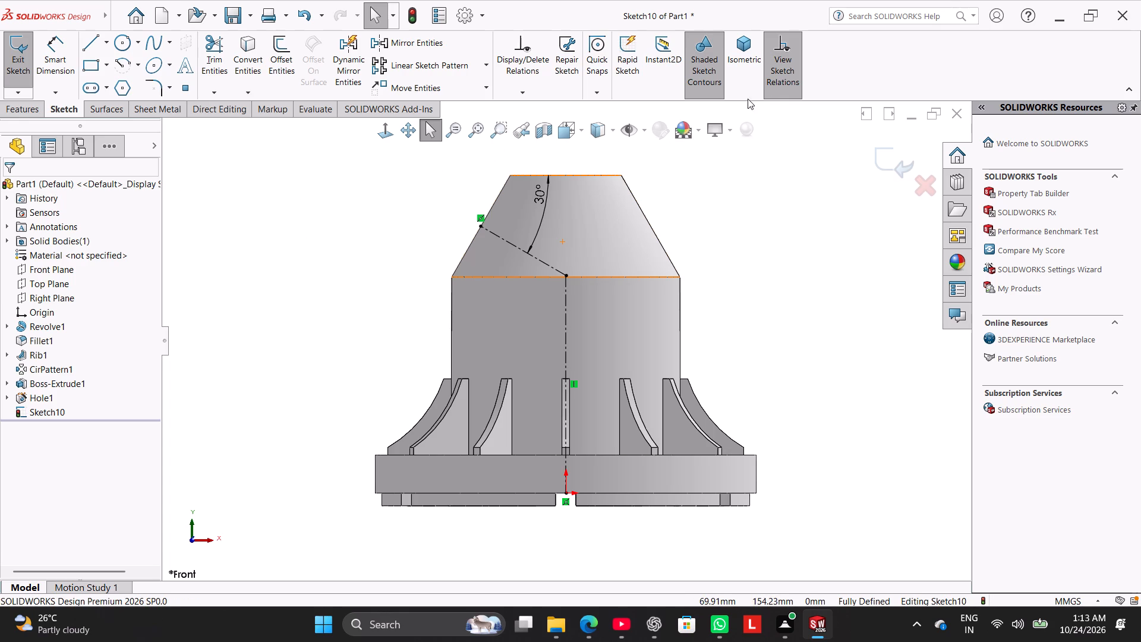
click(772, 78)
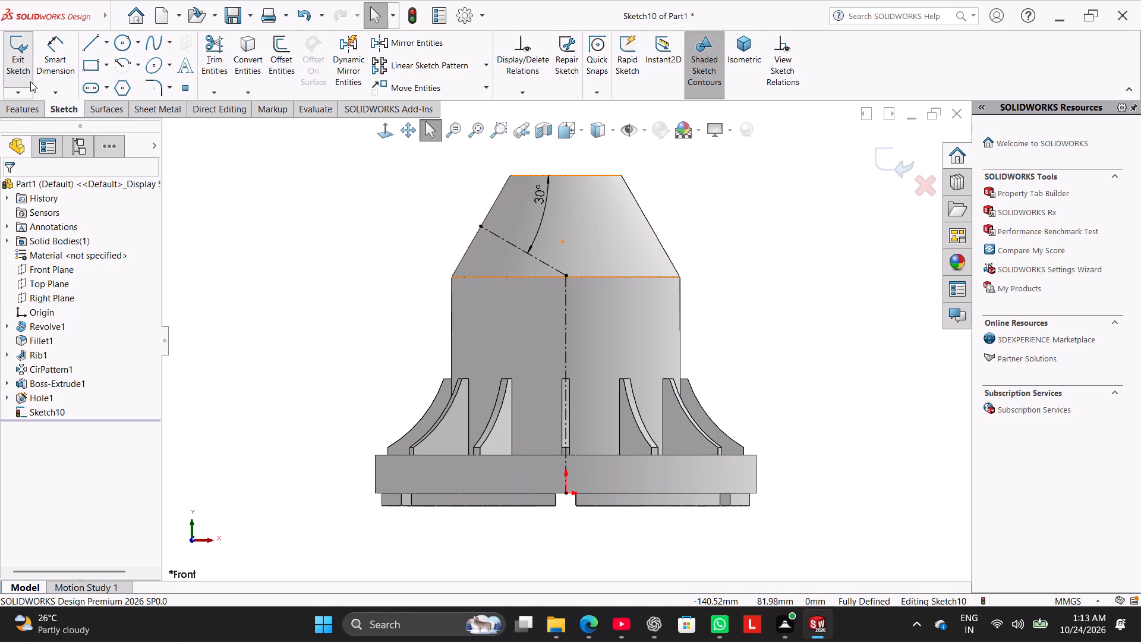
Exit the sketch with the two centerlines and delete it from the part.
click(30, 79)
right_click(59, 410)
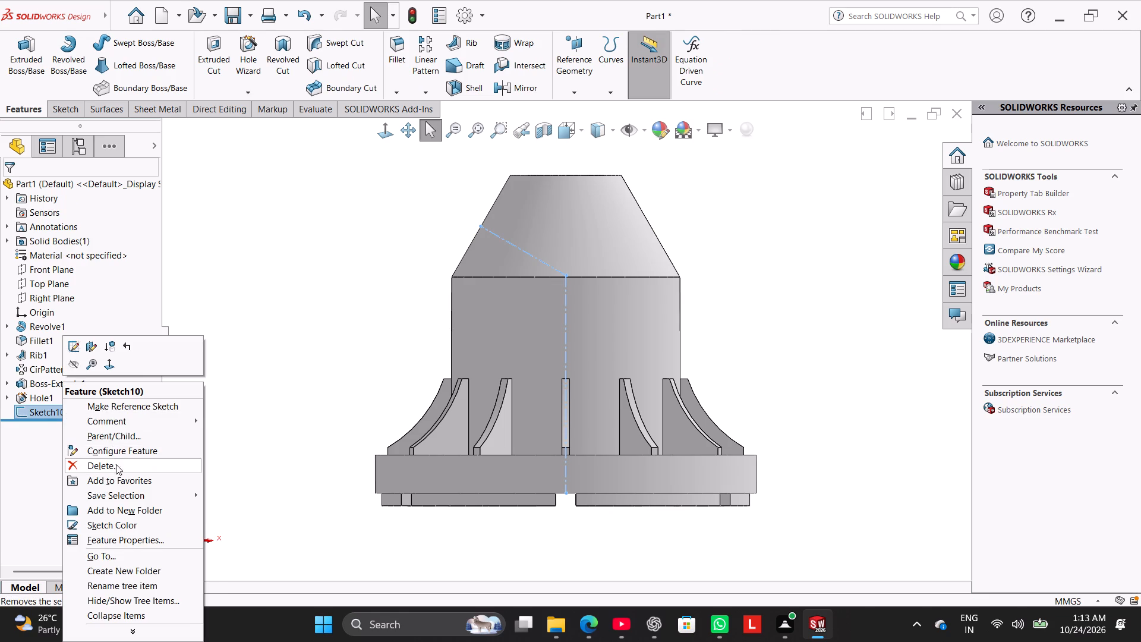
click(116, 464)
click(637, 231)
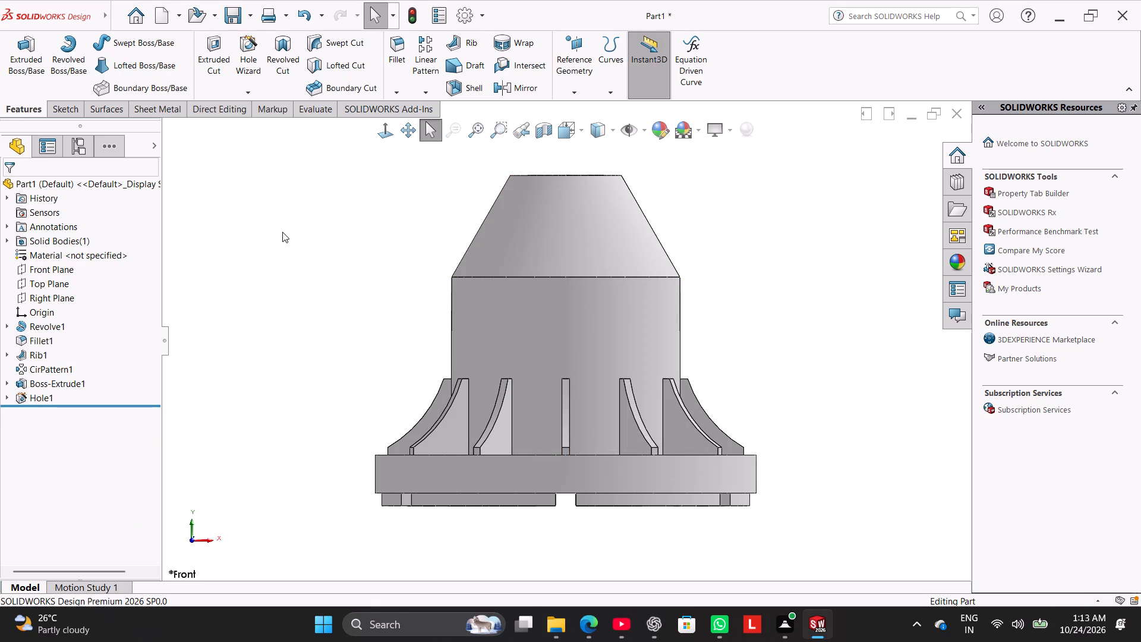
Start a Hole Wizard ISO M14 tapped hole, up to next, and choose the Front Plane for its position sketch.
click(283, 232)
click(250, 64)
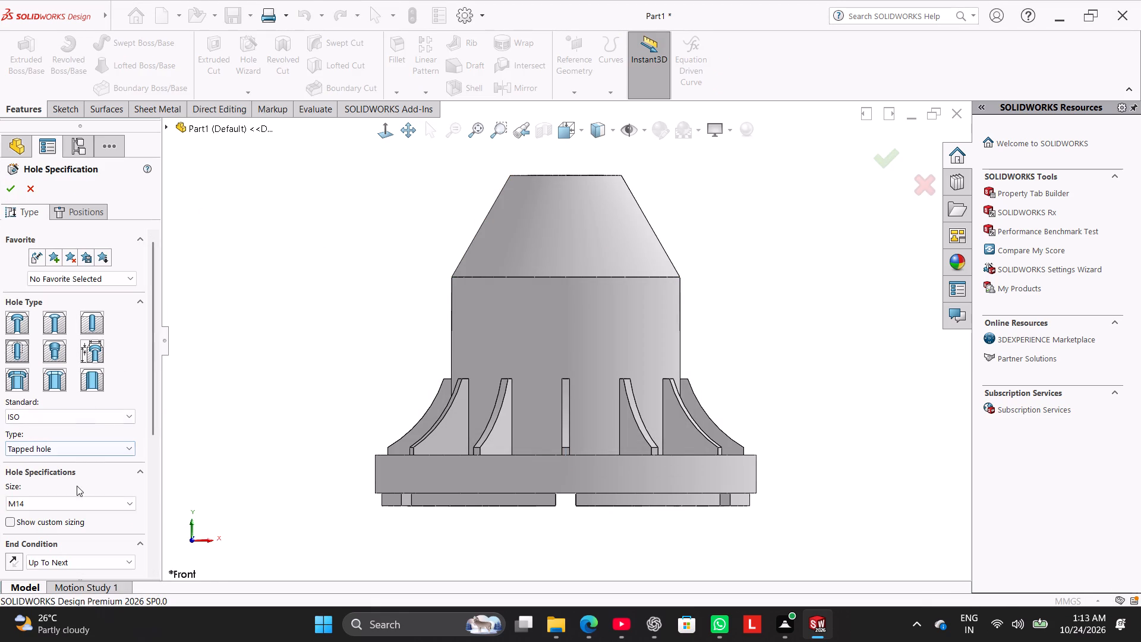
drag(155, 380, 155, 413)
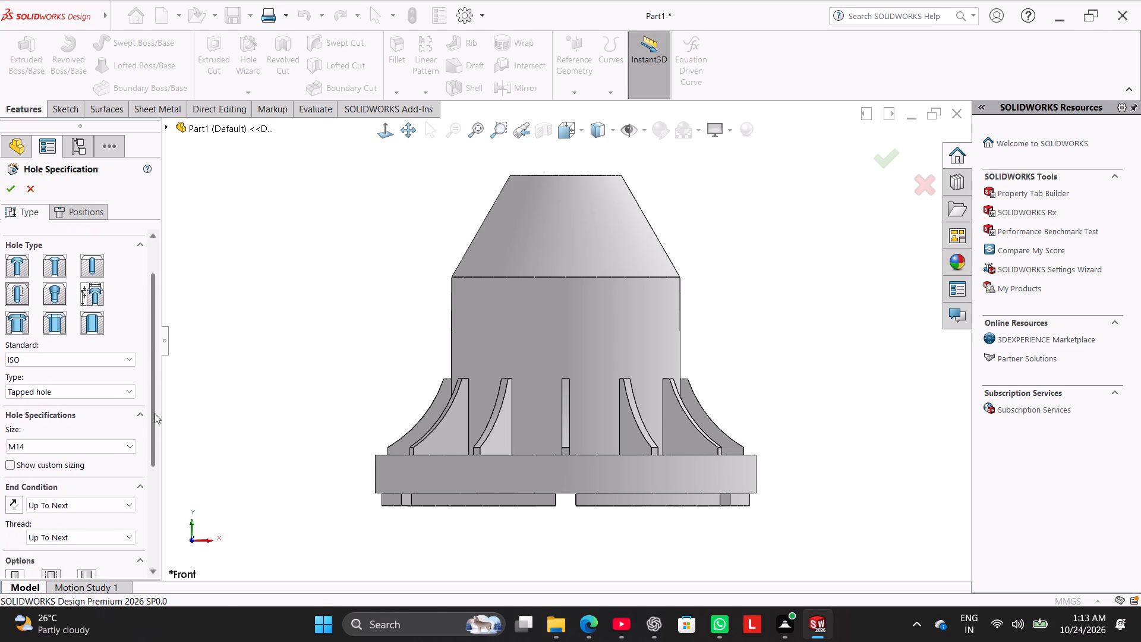
drag(155, 413, 159, 248)
click(87, 214)
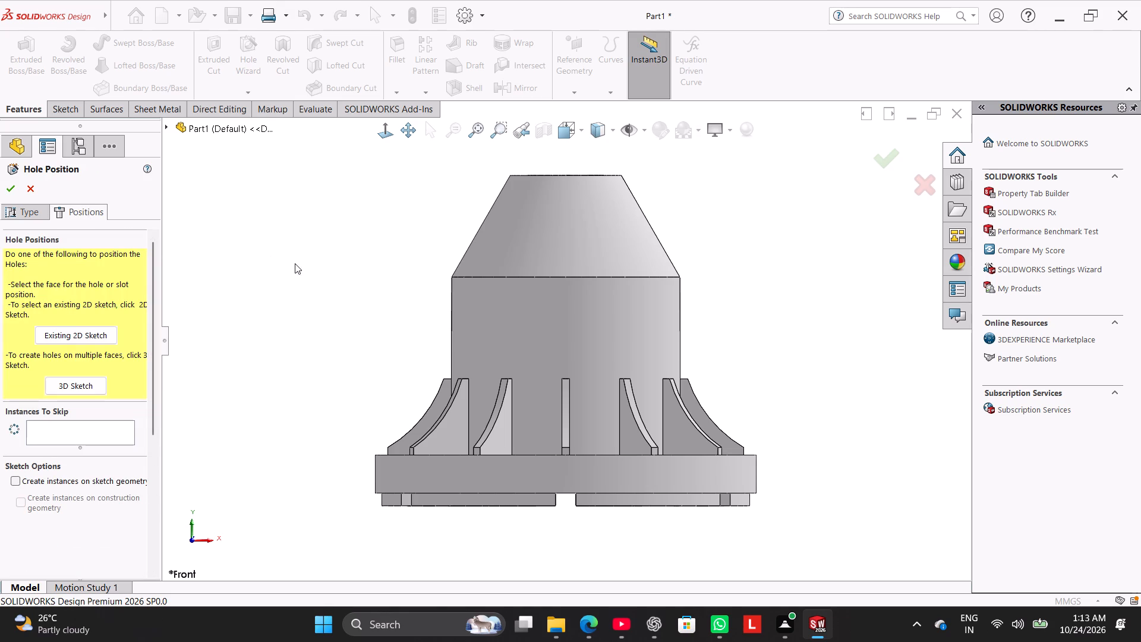
middle_drag(316, 275, 355, 355)
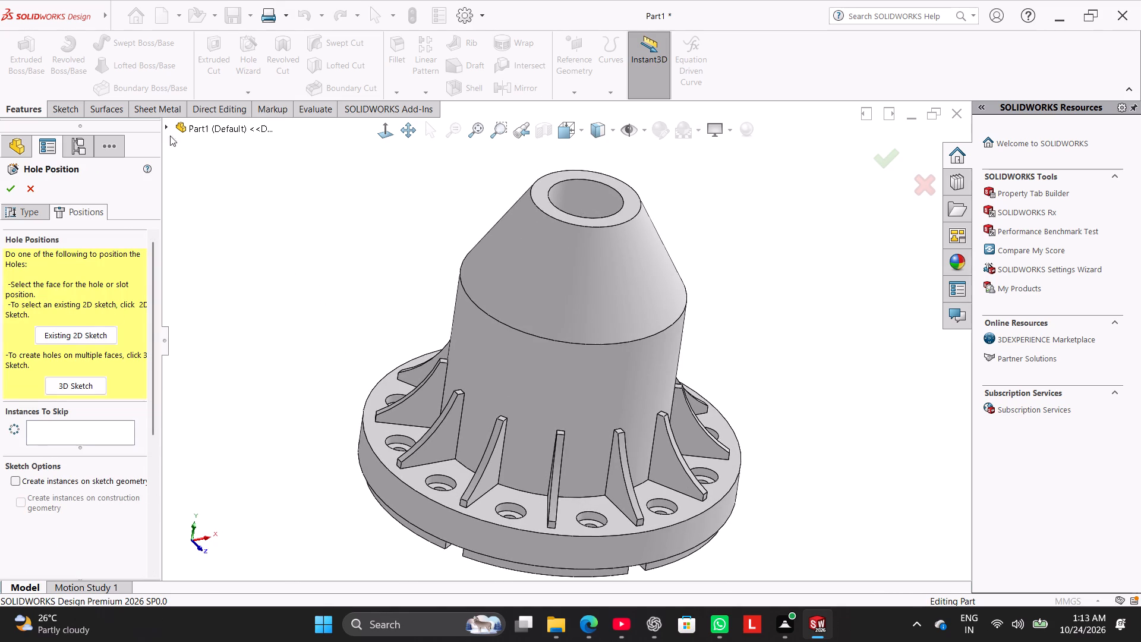
click(172, 128)
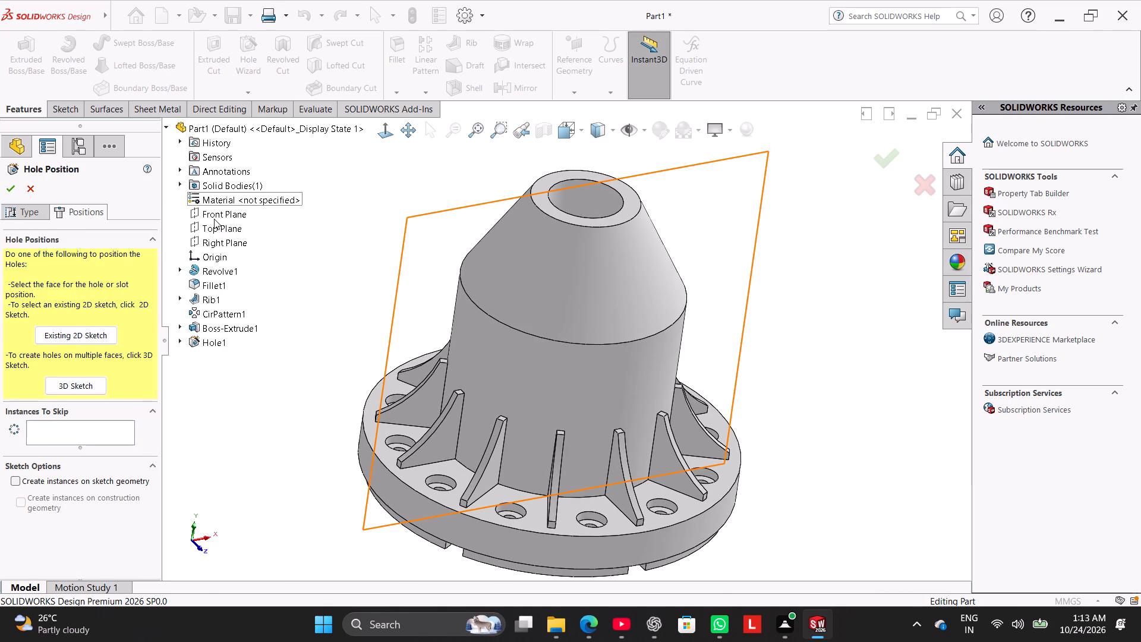
click(214, 219)
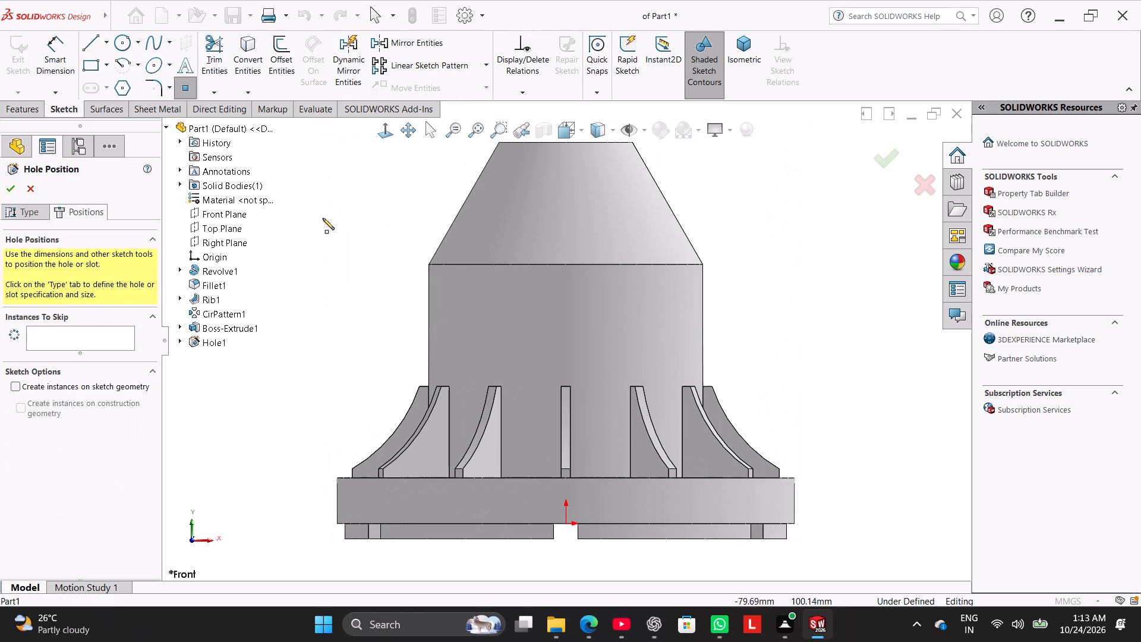
Draw a centerline about 38.6 mm long from the midpoint of the cone's sloped edge, perpendicular to it, inward to the part's axis.
click(106, 42)
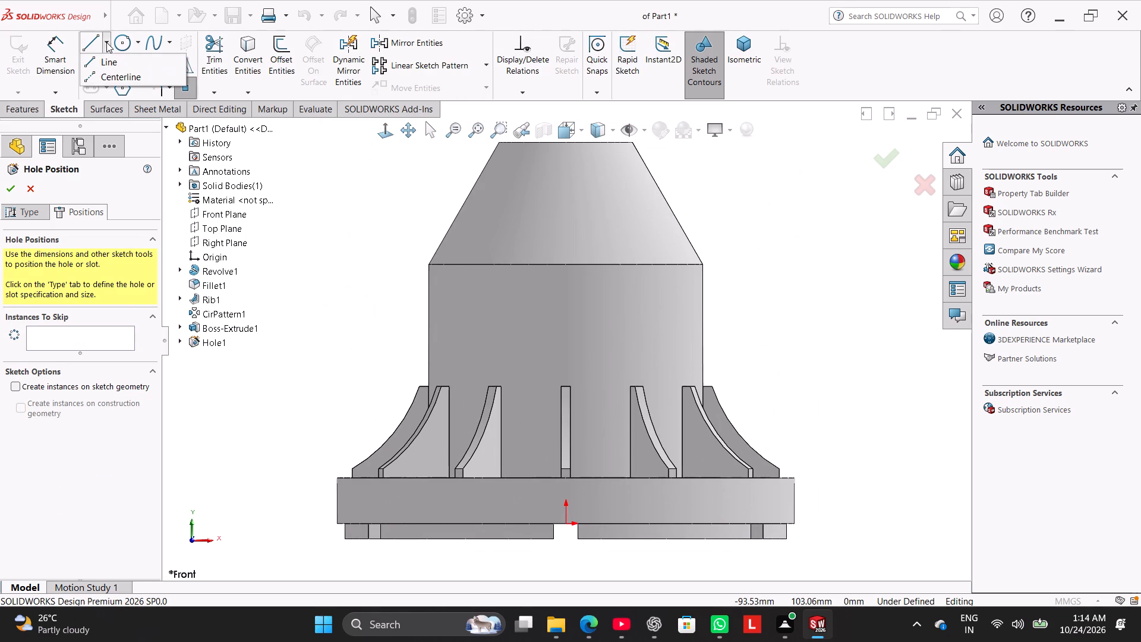
click(103, 75)
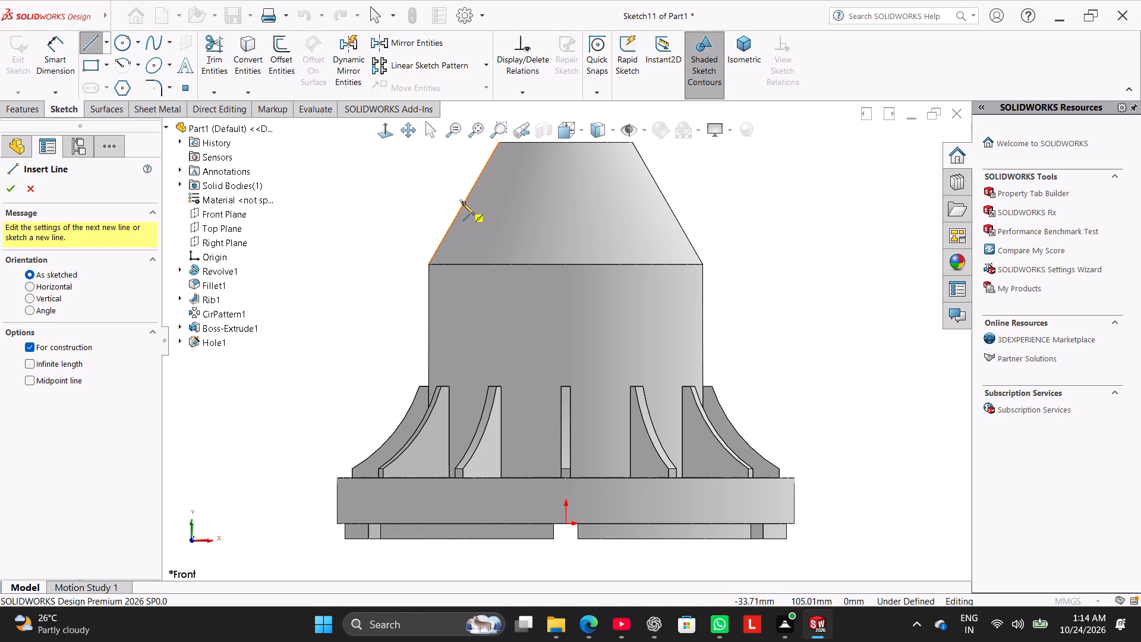
click(463, 203)
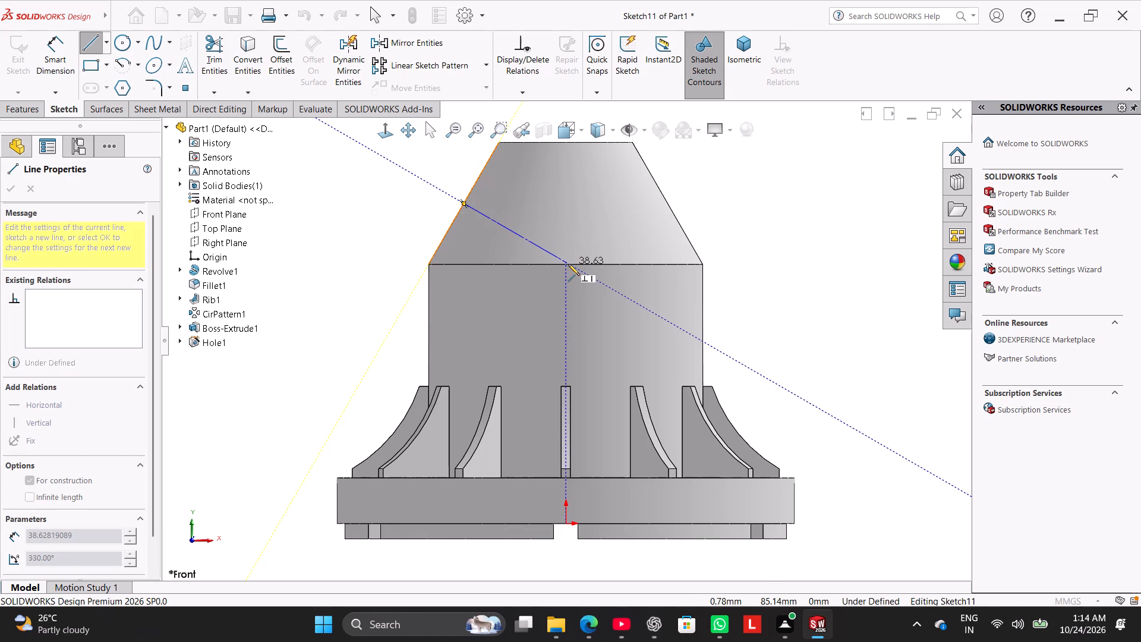
click(566, 263)
right_click(376, 213)
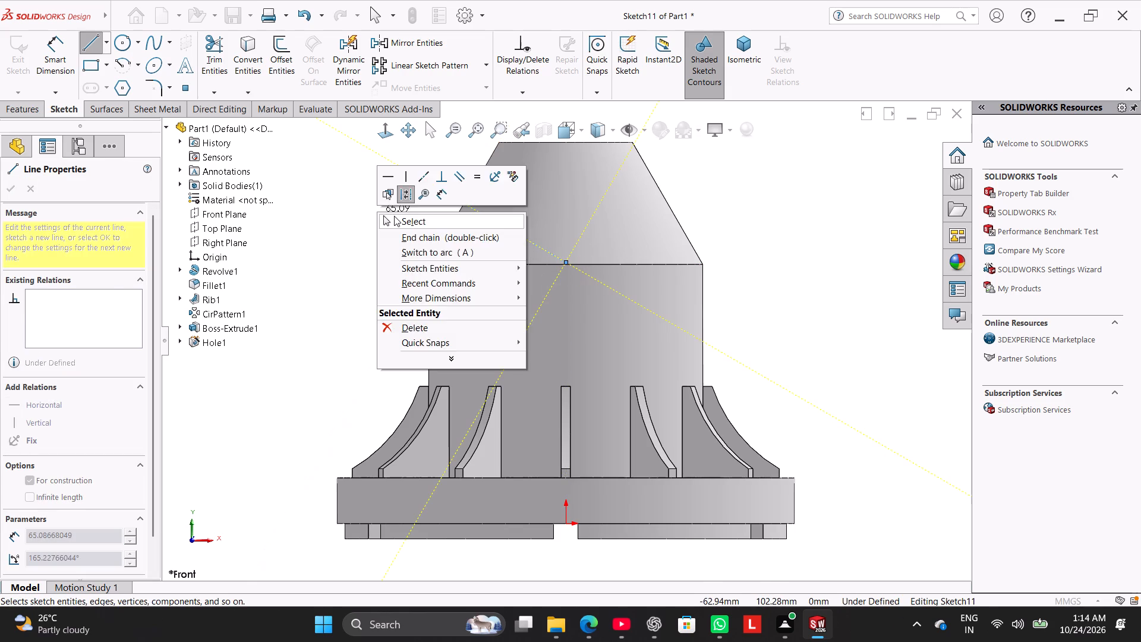
click(394, 216)
Dimension the angle between the sloped centerline and the cone's top edge as 30°.
click(61, 58)
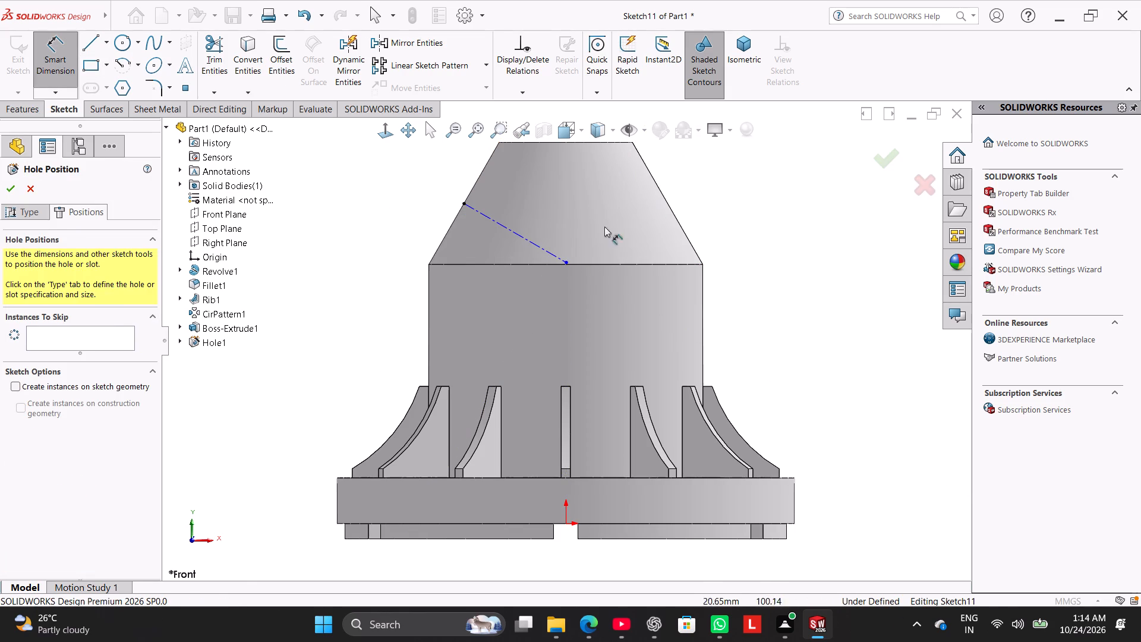
click(519, 235)
click(544, 143)
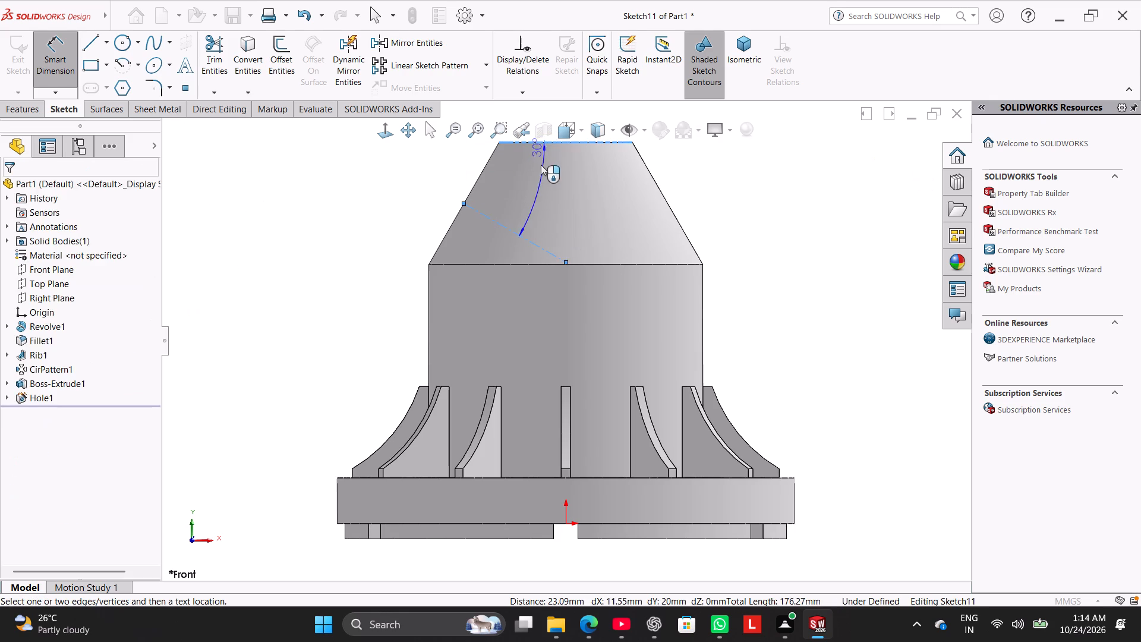
click(534, 184)
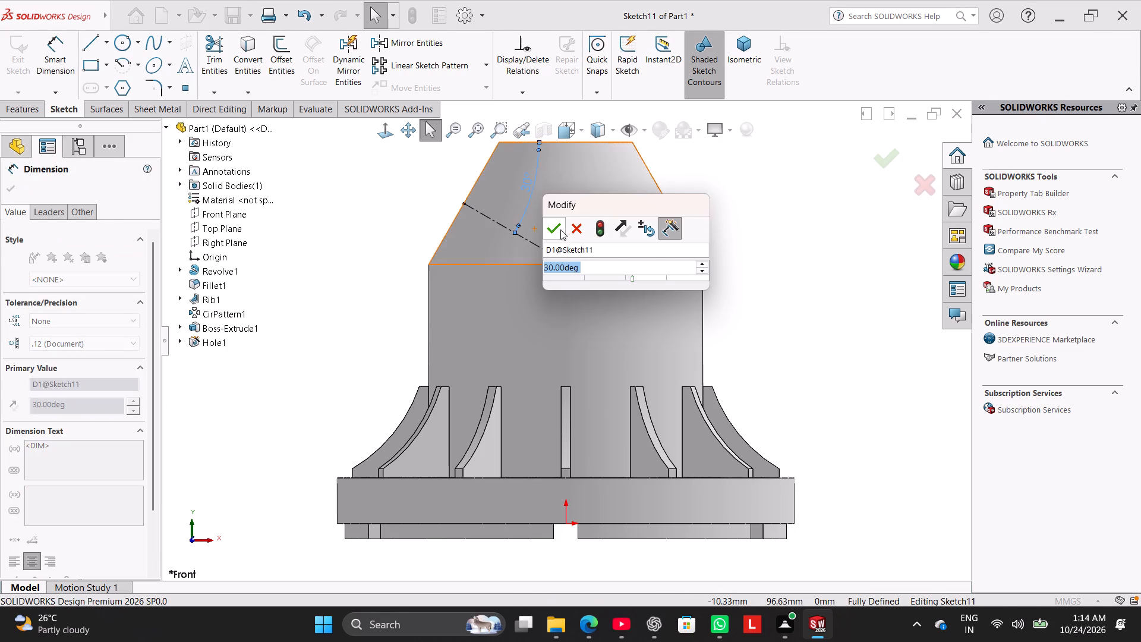
click(558, 225)
right_click(380, 225)
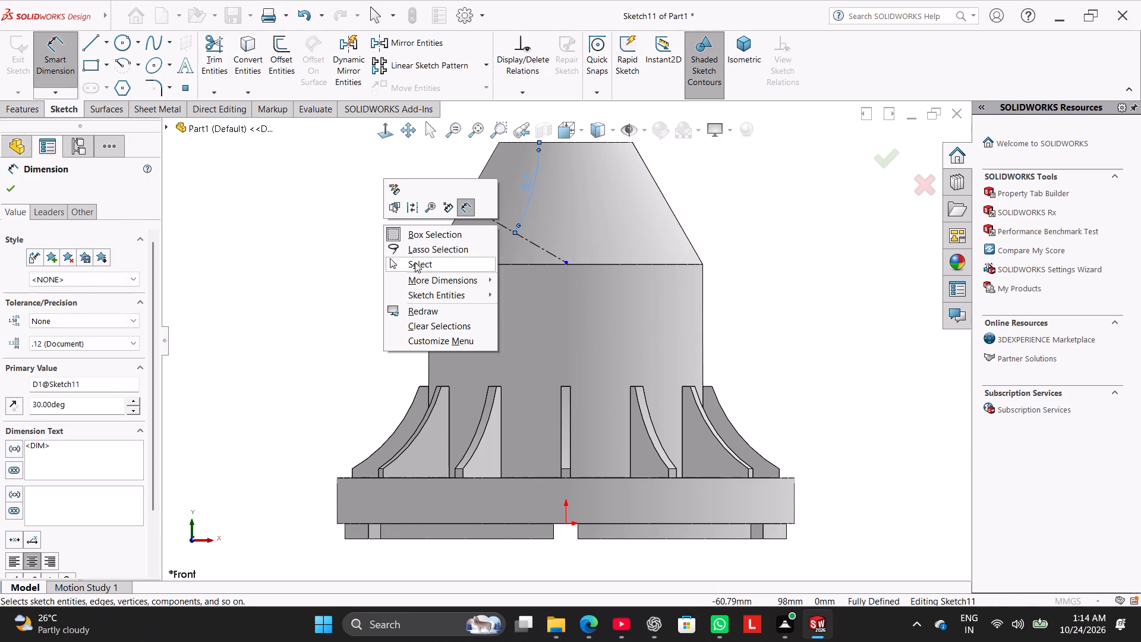
click(415, 262)
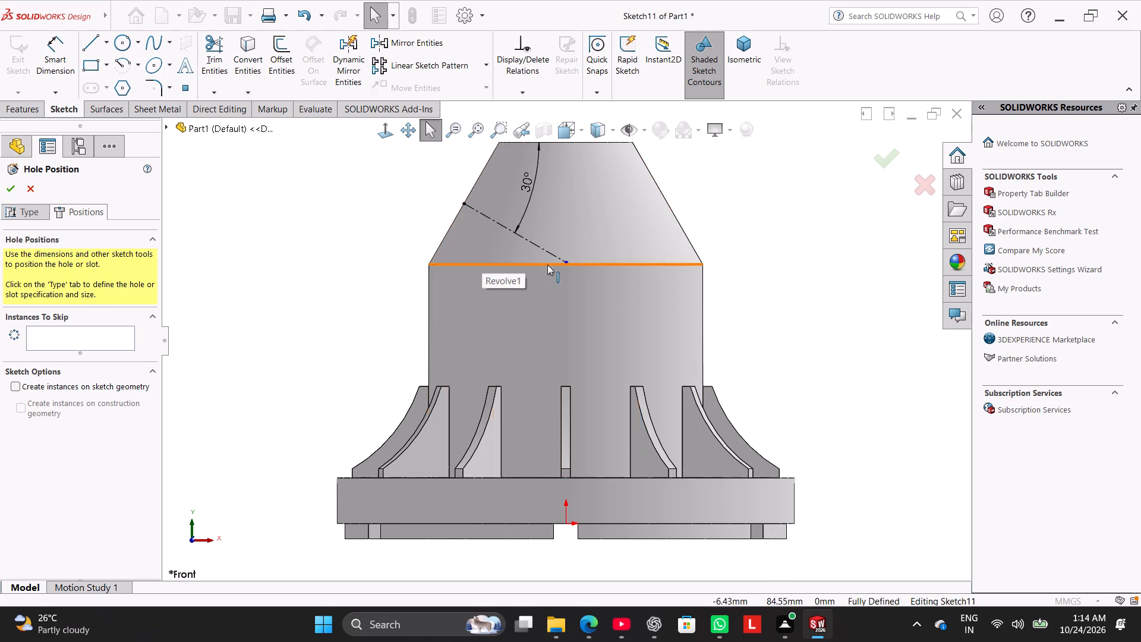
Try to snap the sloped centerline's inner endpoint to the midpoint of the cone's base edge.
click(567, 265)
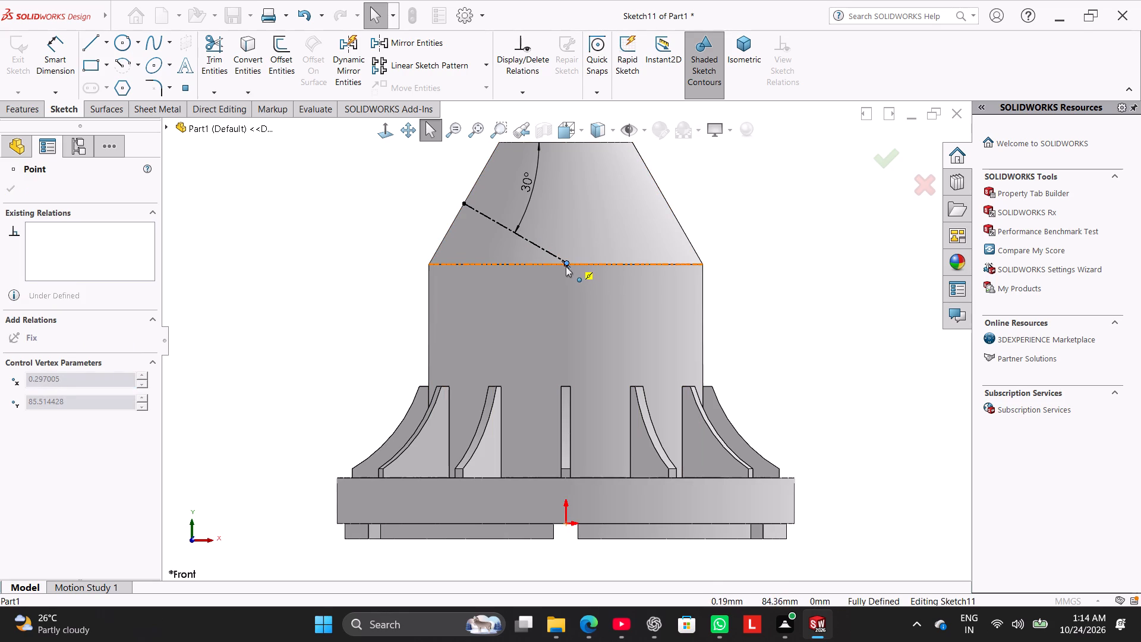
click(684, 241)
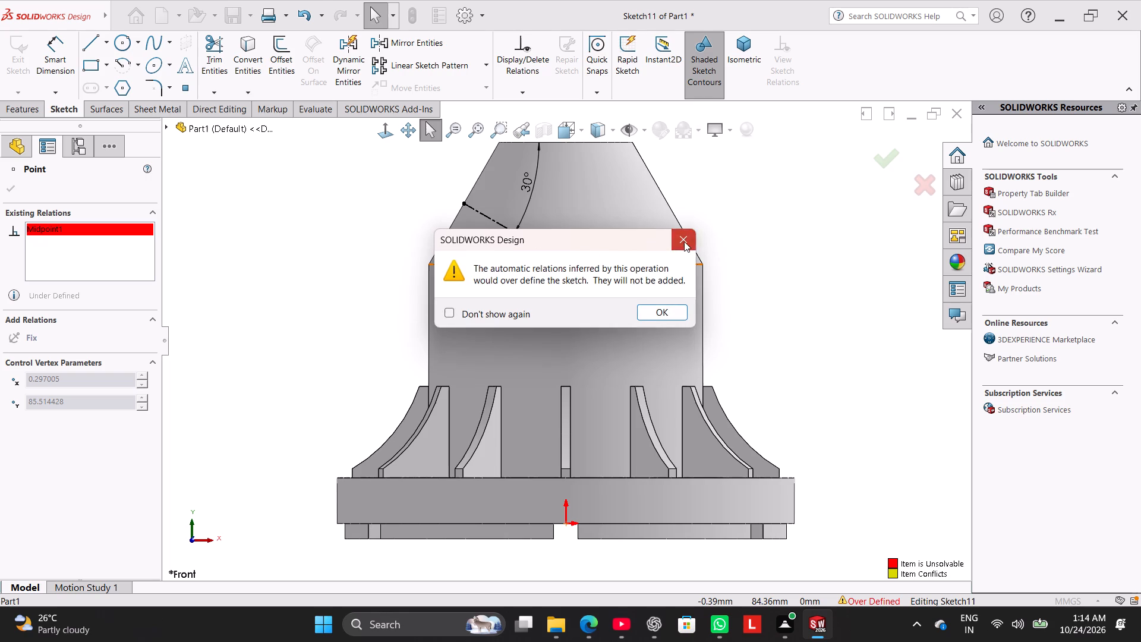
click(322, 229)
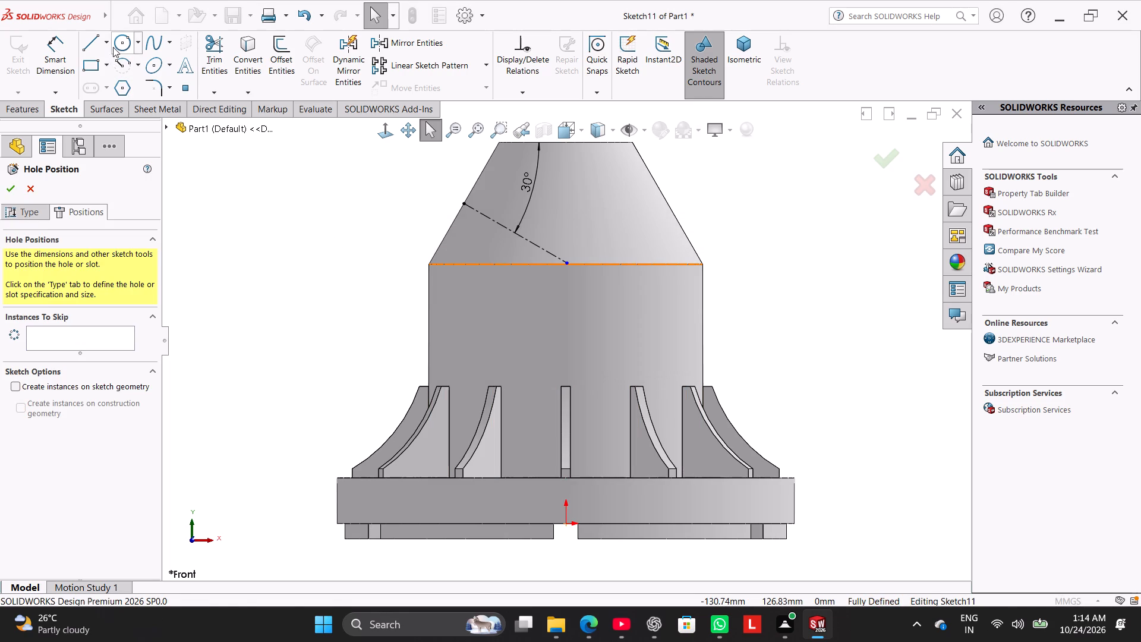
Draw a second centerline from the sloped centerline's inner endpoint to the origin and make it vertical.
click(111, 45)
click(112, 74)
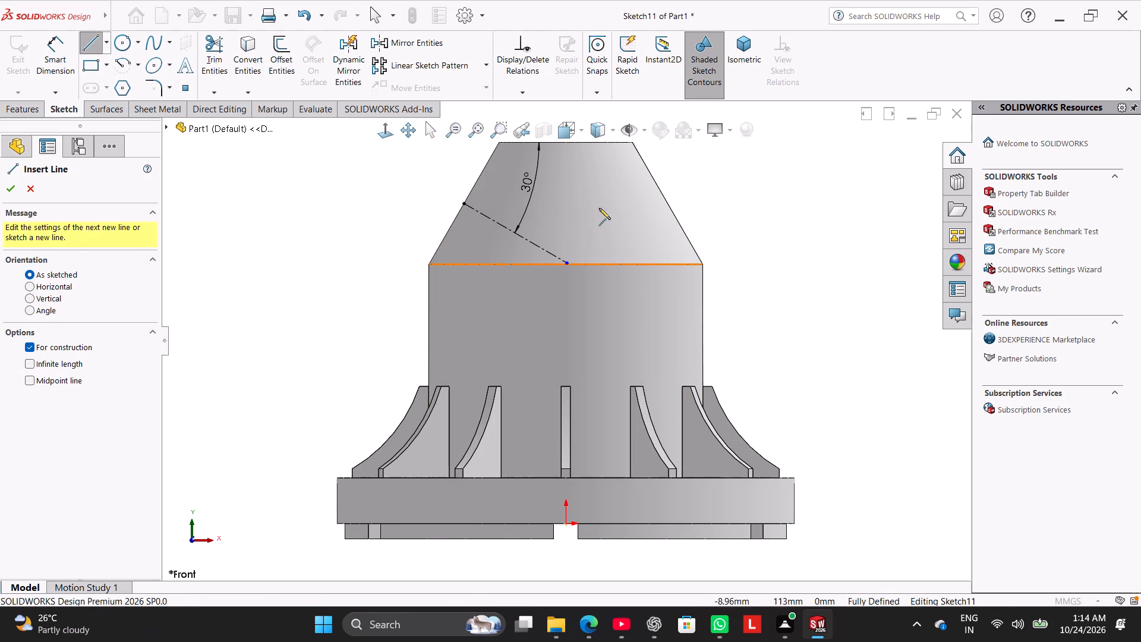
click(566, 262)
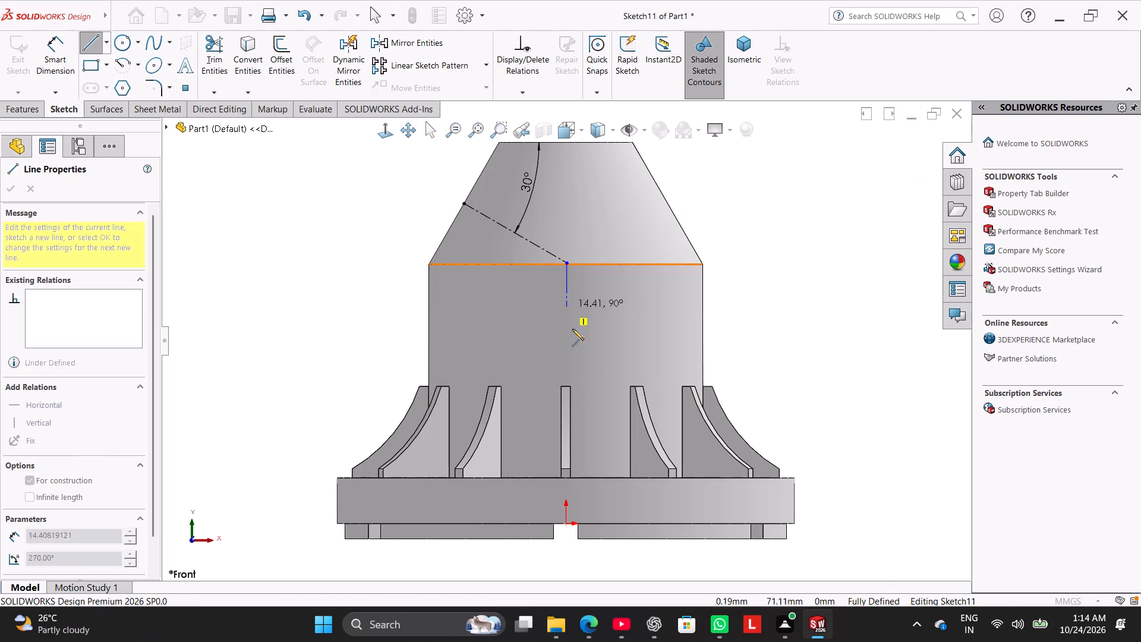
click(565, 523)
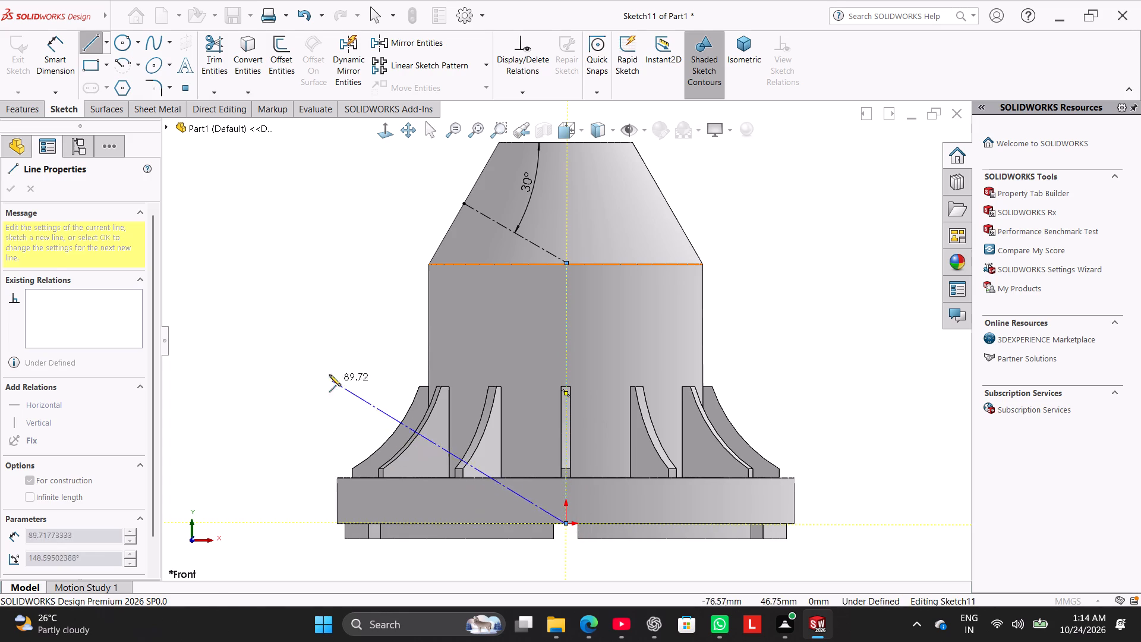
right_click(322, 356)
click(344, 367)
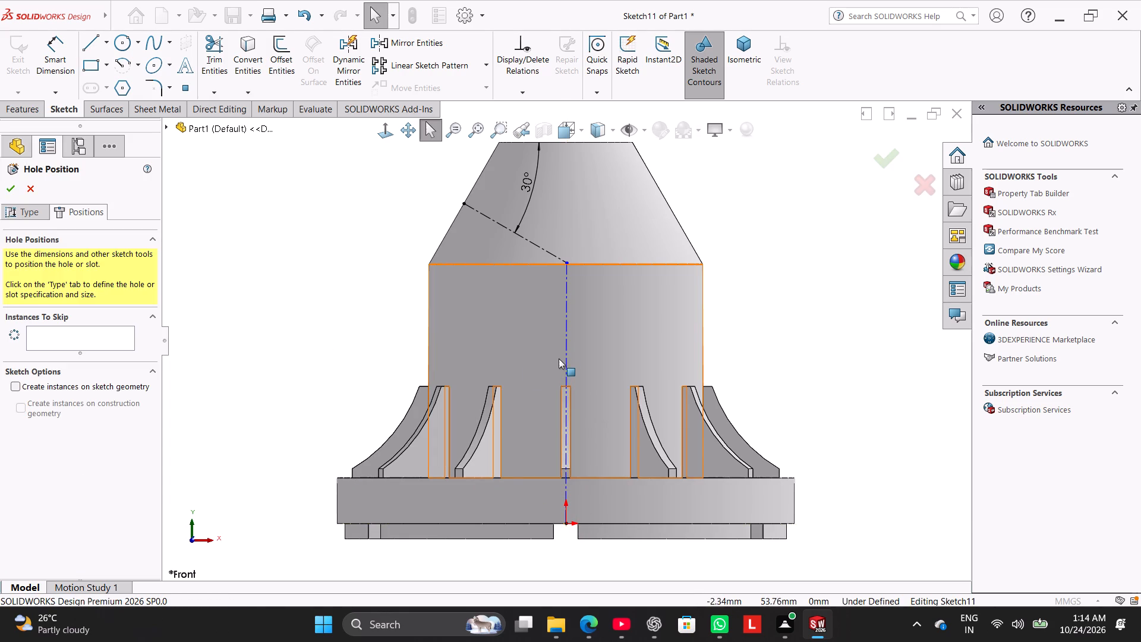
right_click(566, 350)
click(603, 310)
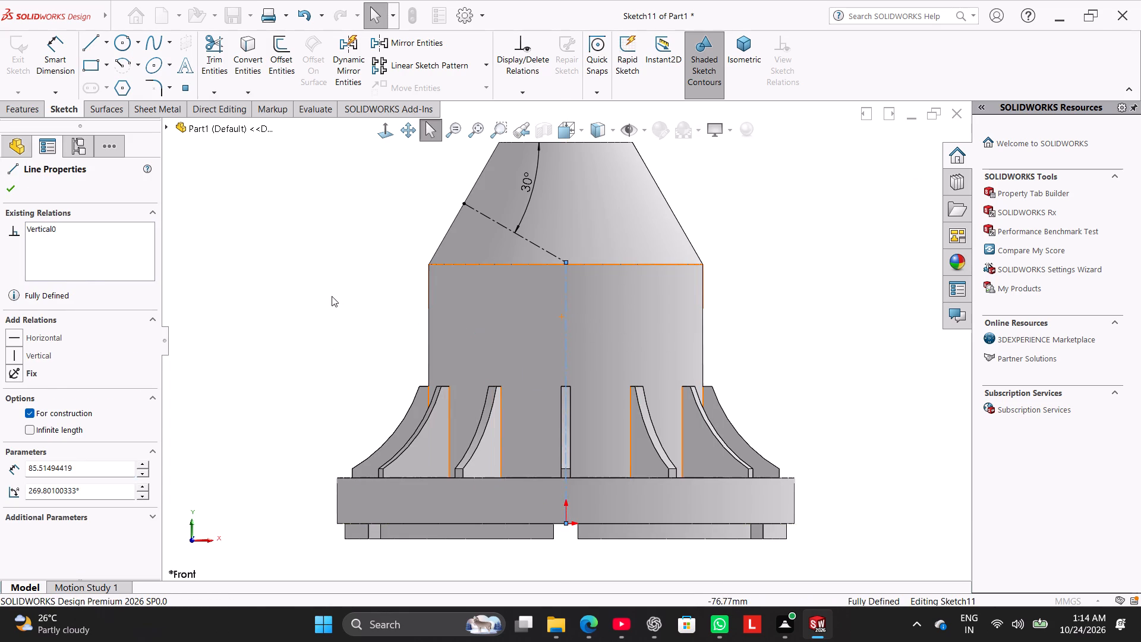
click(332, 296)
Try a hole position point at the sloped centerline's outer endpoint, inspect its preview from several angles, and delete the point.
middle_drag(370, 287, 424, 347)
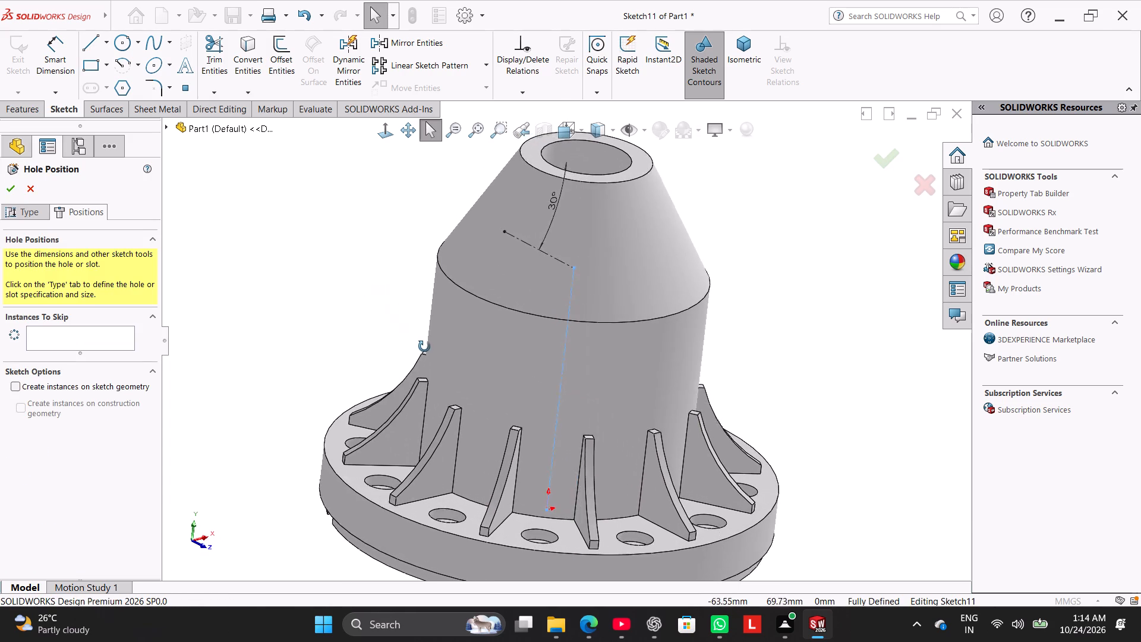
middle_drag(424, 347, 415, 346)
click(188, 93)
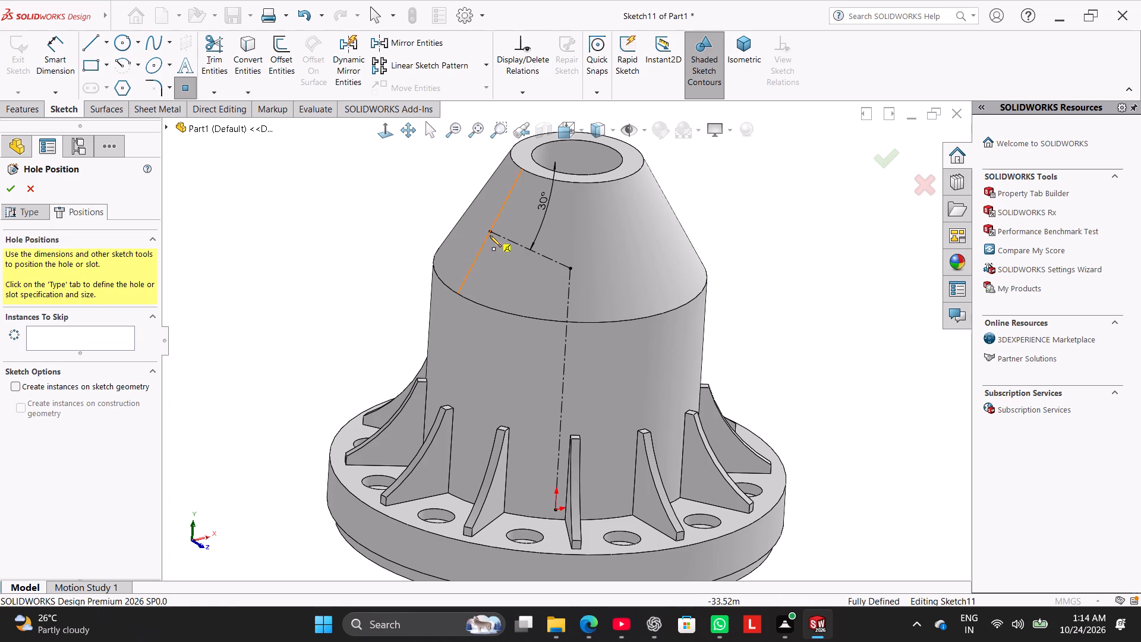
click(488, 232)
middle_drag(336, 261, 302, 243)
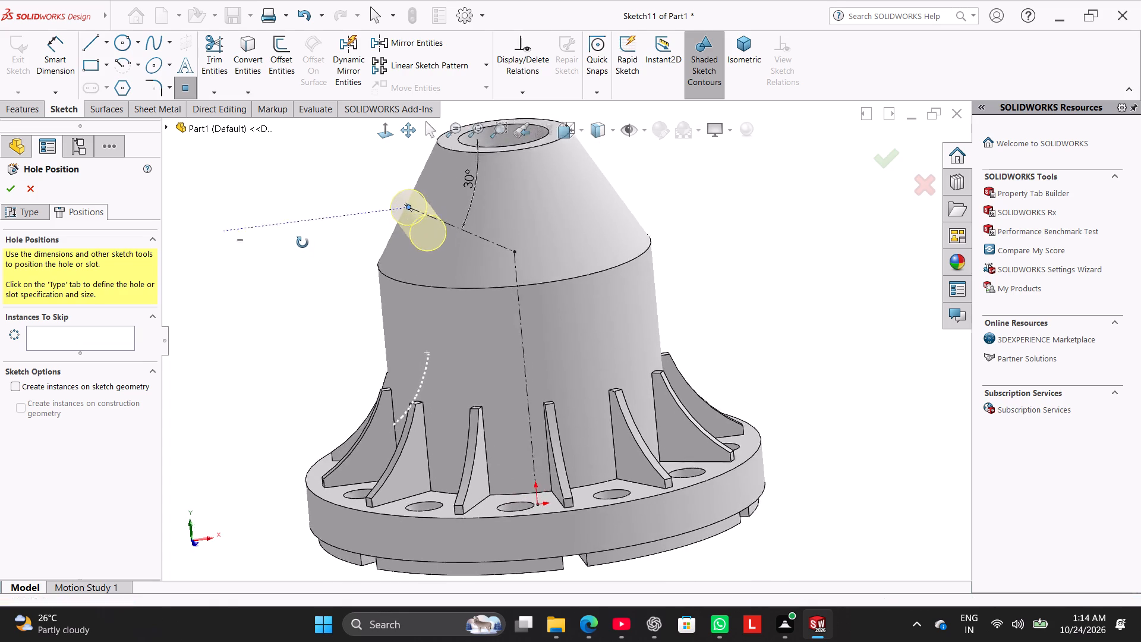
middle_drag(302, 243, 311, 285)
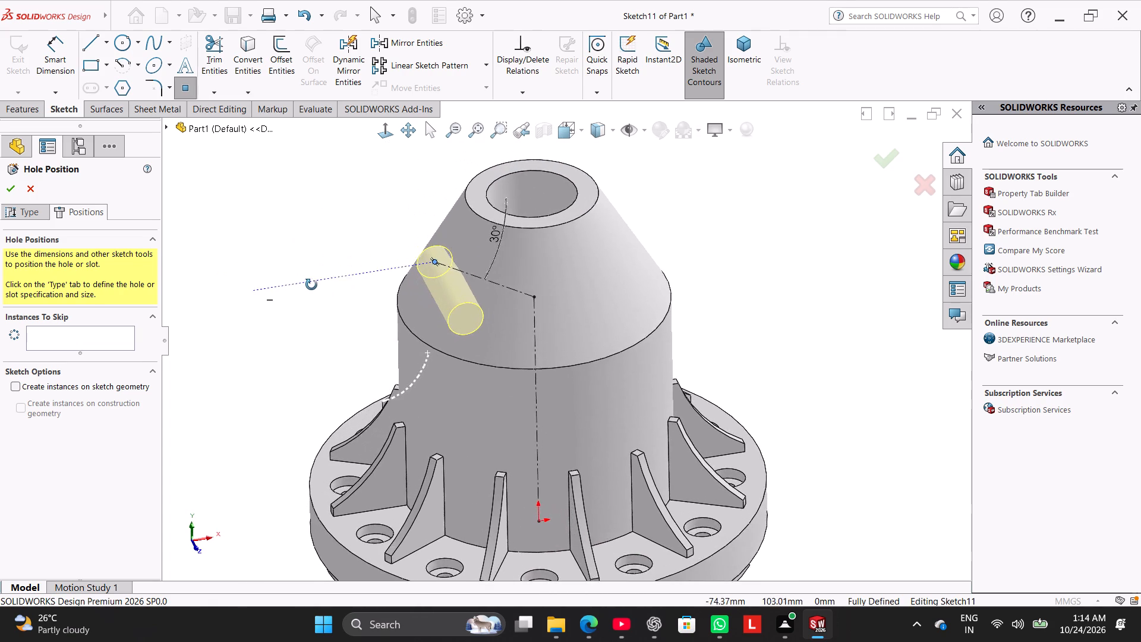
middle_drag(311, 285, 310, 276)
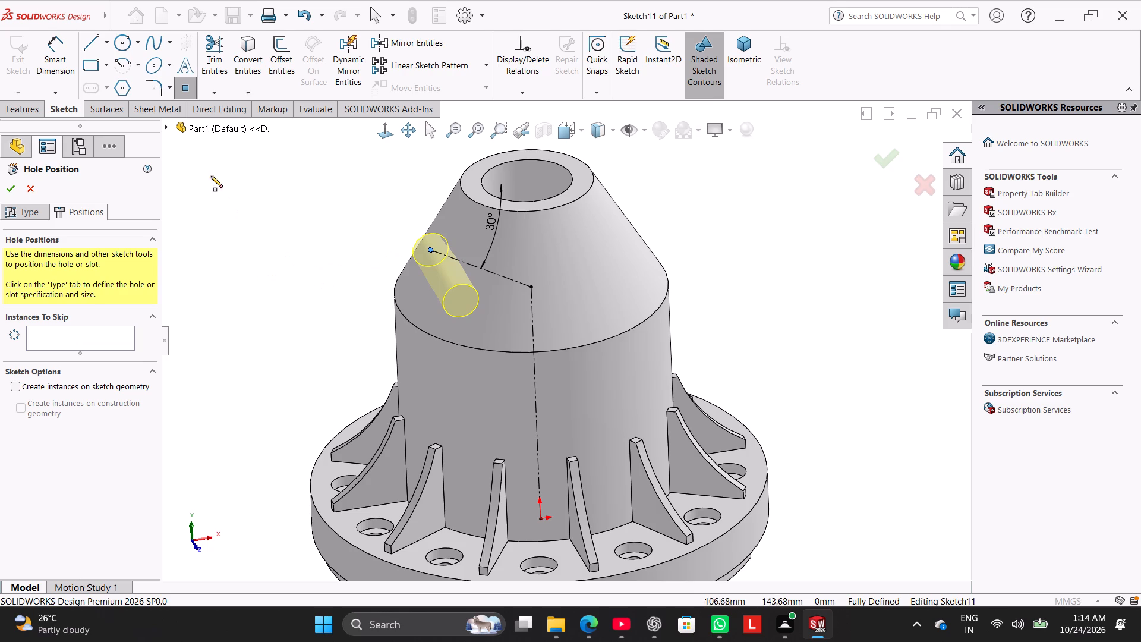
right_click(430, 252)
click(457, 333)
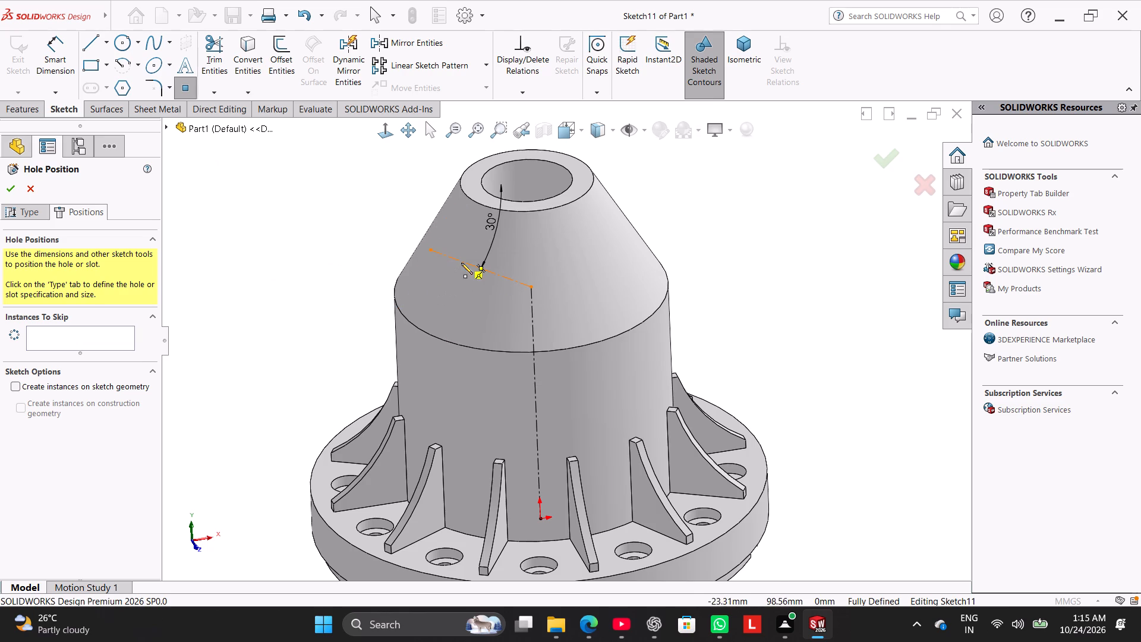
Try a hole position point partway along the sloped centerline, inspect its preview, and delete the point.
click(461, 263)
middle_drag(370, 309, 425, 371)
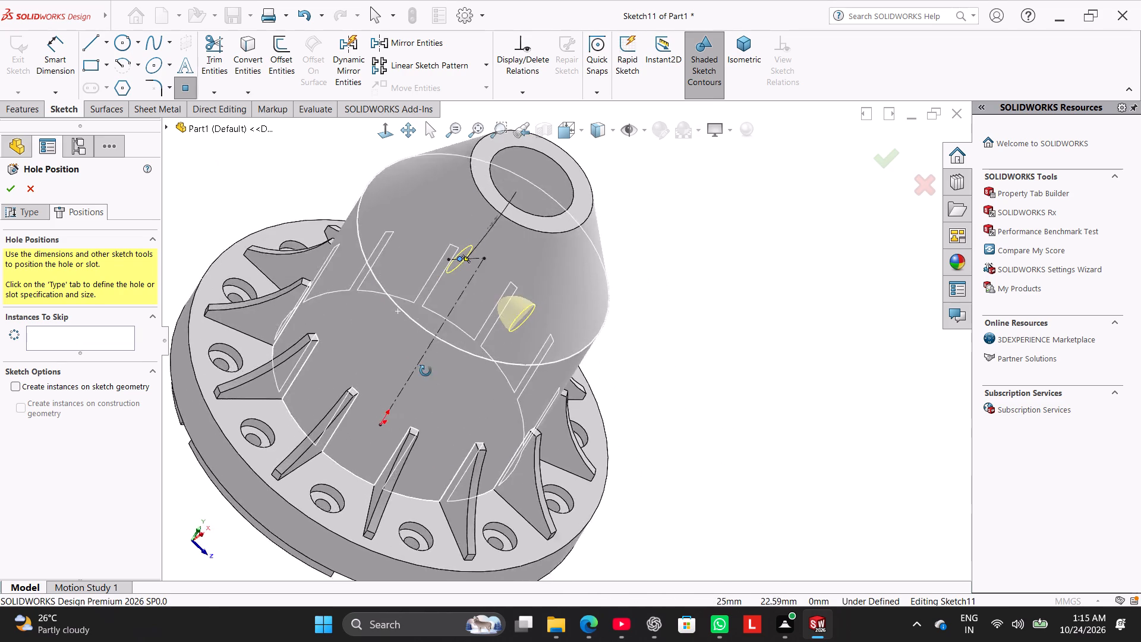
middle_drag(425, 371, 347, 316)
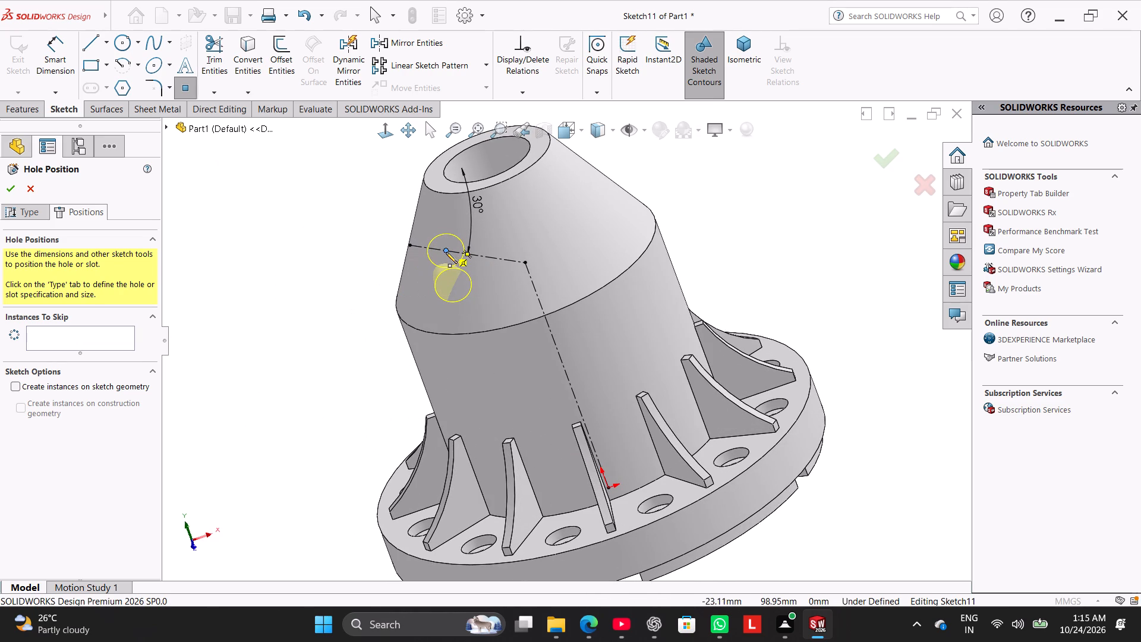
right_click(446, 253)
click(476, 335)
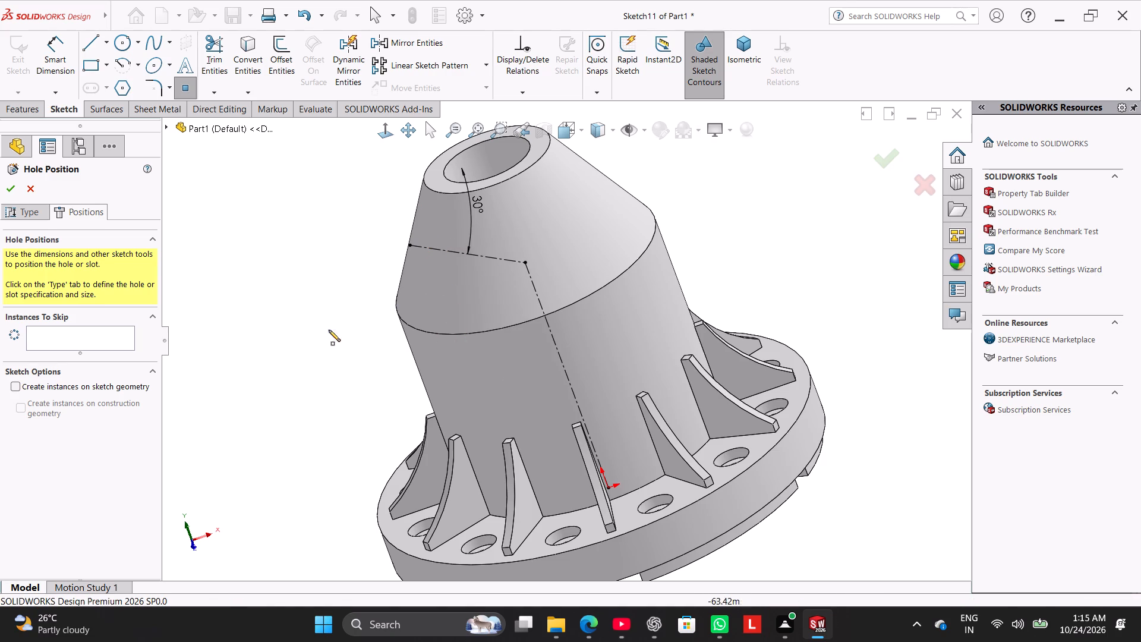
Sketch a circle with a radius of about 8.8 mm centred on the sloped centerline's outer endpoint.
click(120, 40)
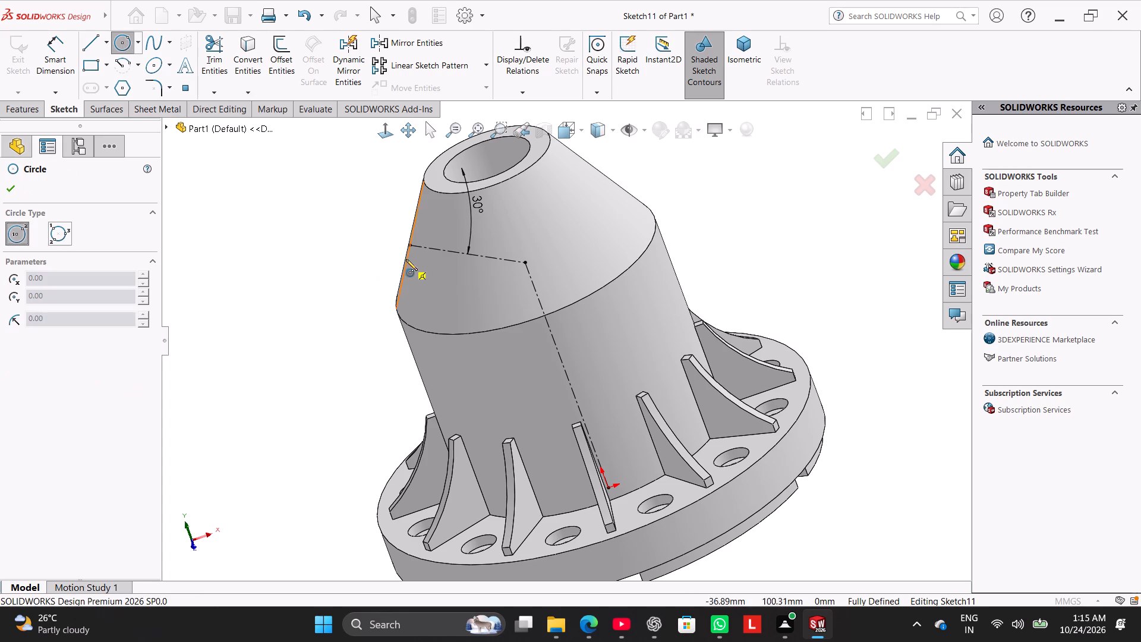
click(409, 246)
click(409, 270)
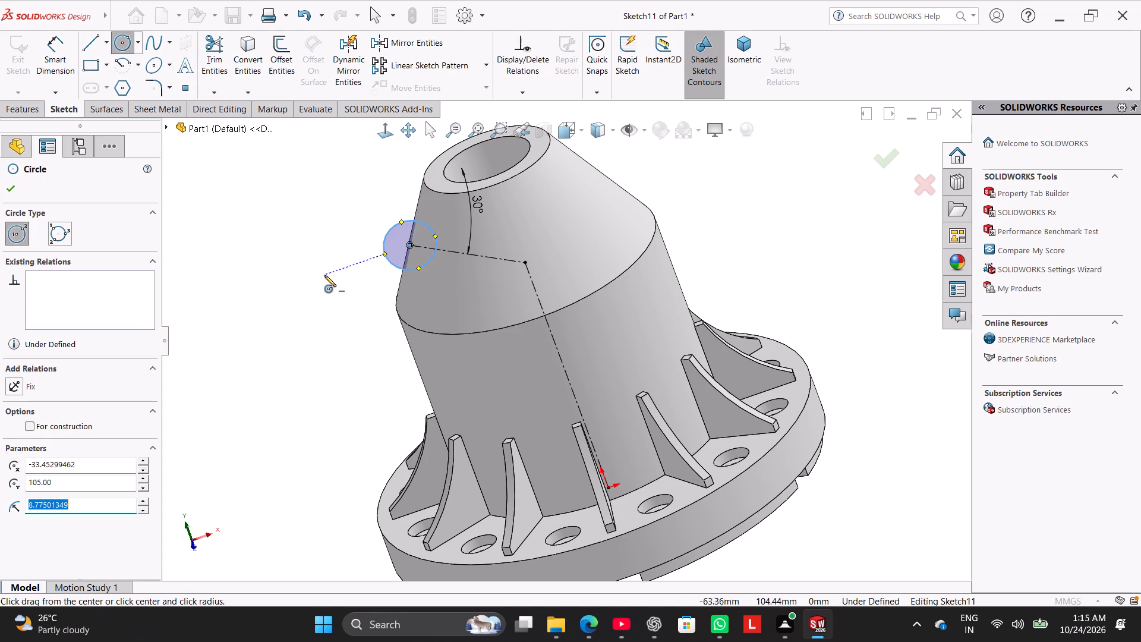
middle_drag(335, 277, 356, 284)
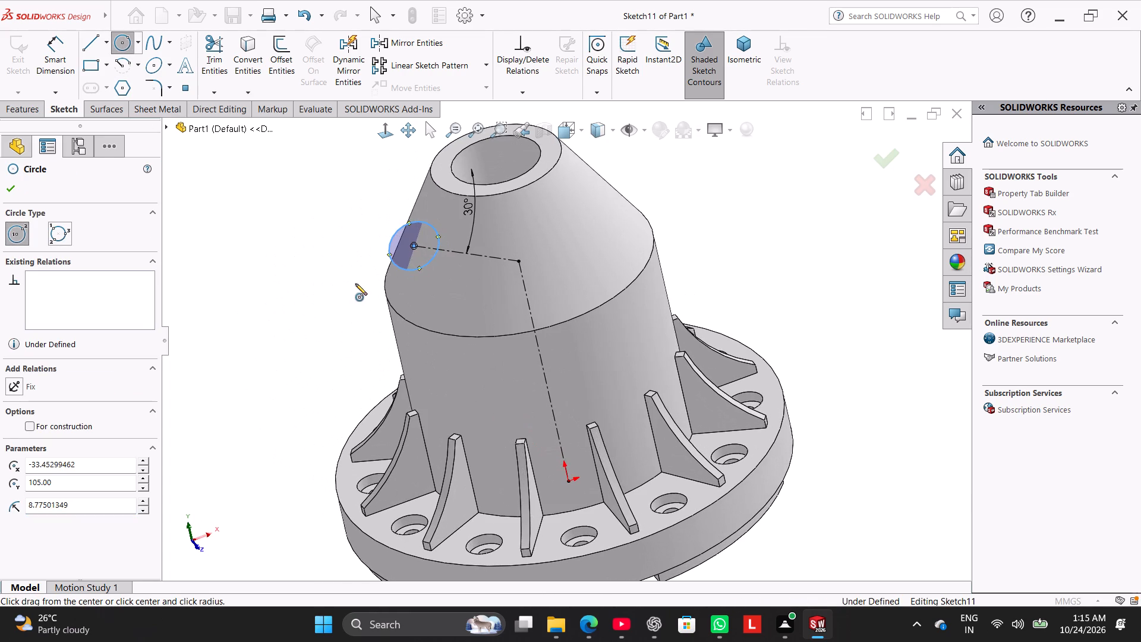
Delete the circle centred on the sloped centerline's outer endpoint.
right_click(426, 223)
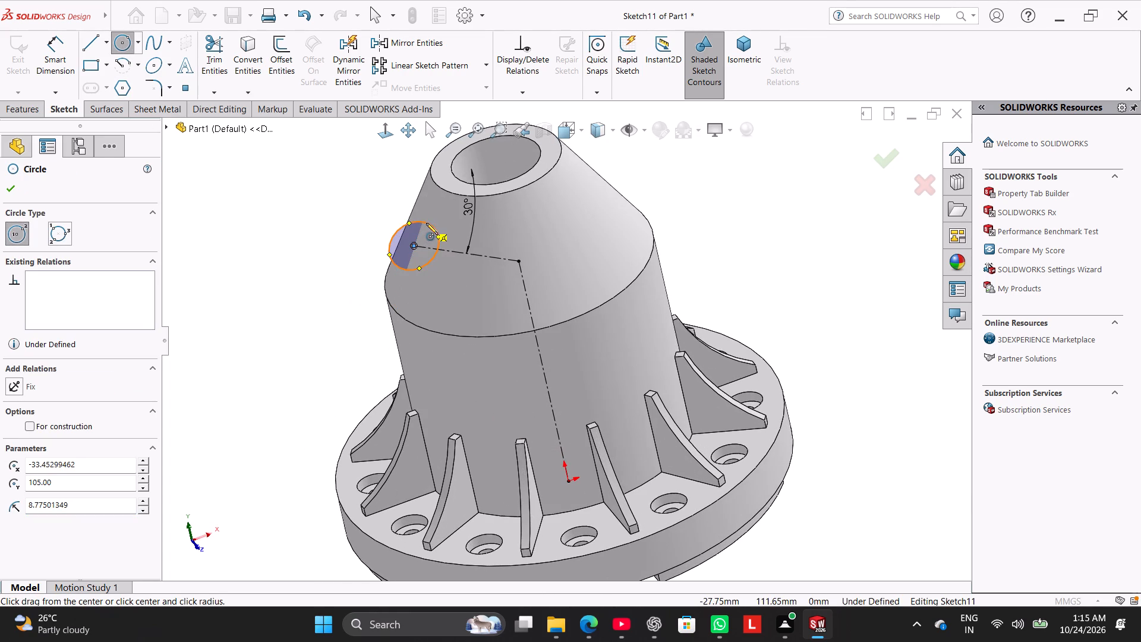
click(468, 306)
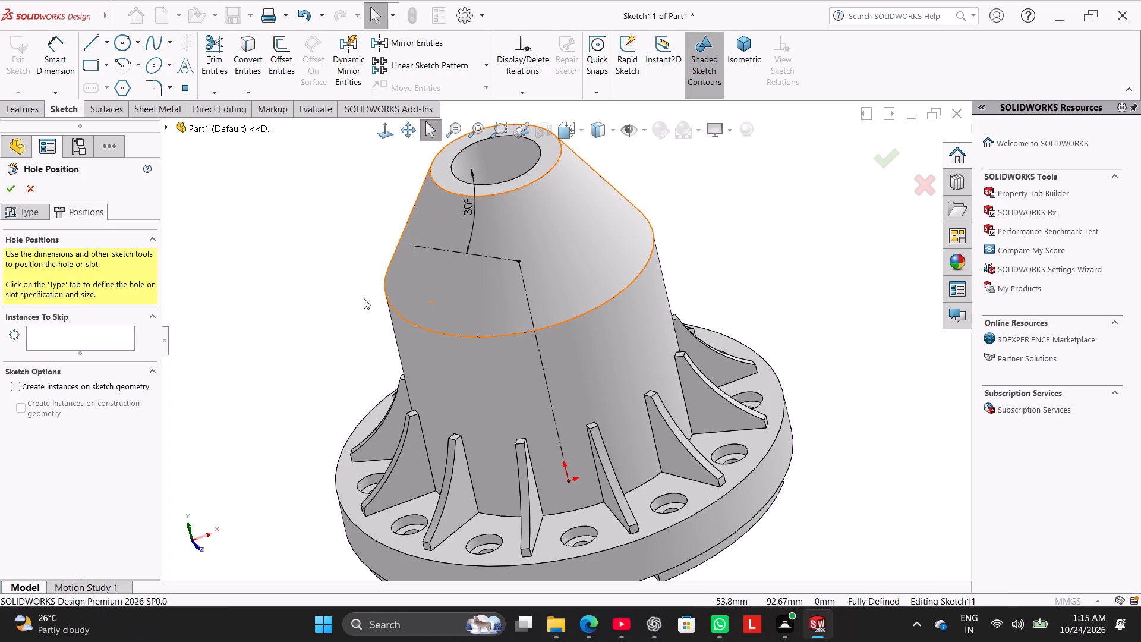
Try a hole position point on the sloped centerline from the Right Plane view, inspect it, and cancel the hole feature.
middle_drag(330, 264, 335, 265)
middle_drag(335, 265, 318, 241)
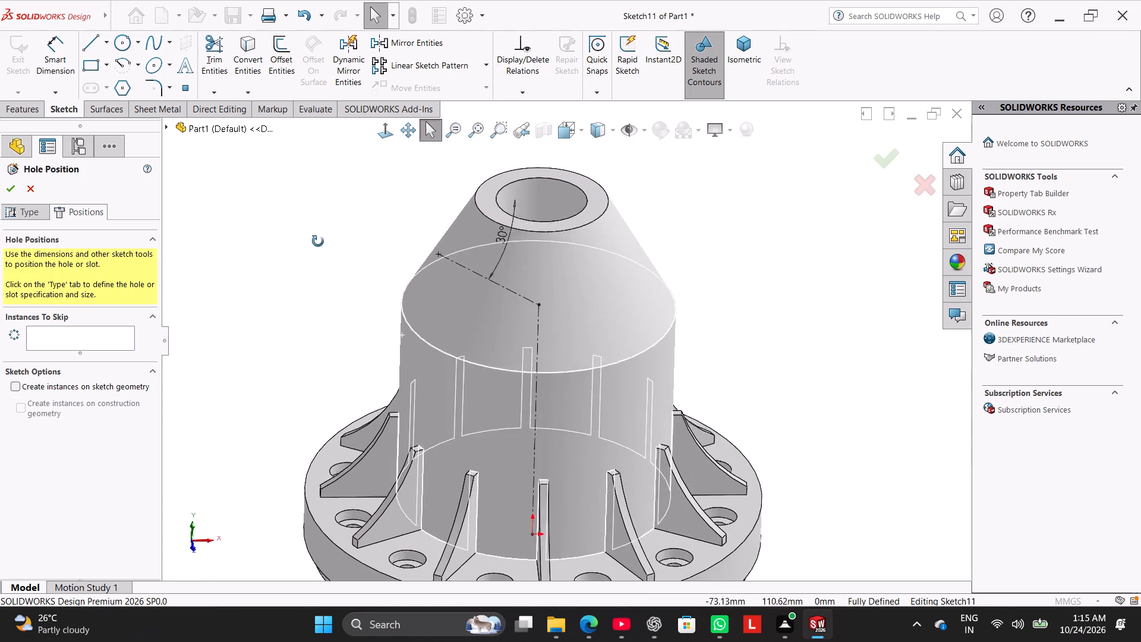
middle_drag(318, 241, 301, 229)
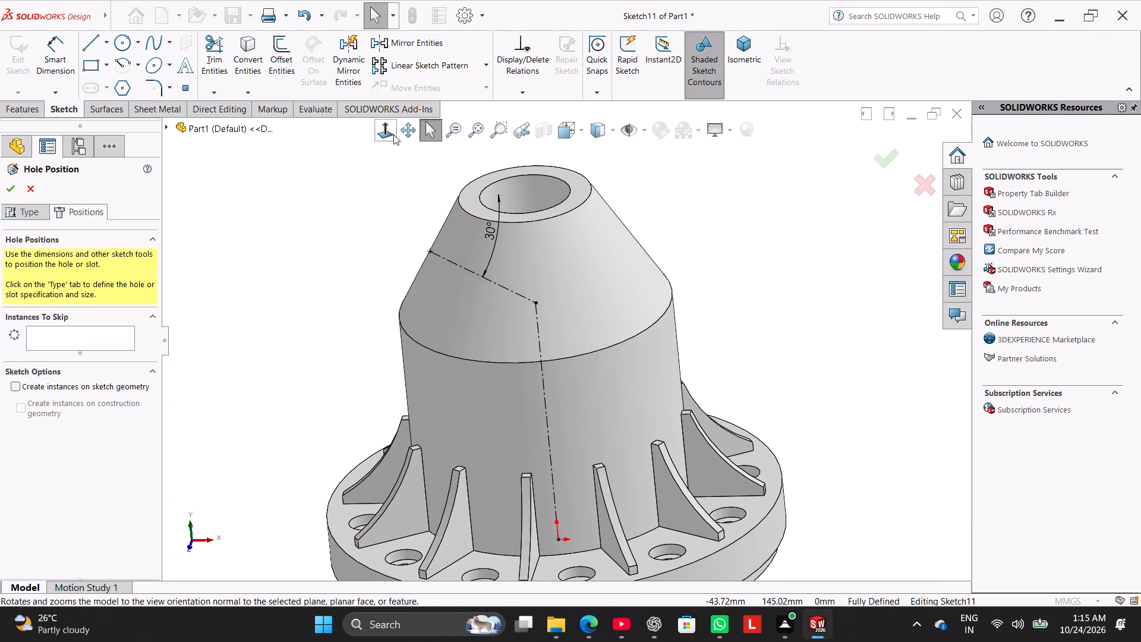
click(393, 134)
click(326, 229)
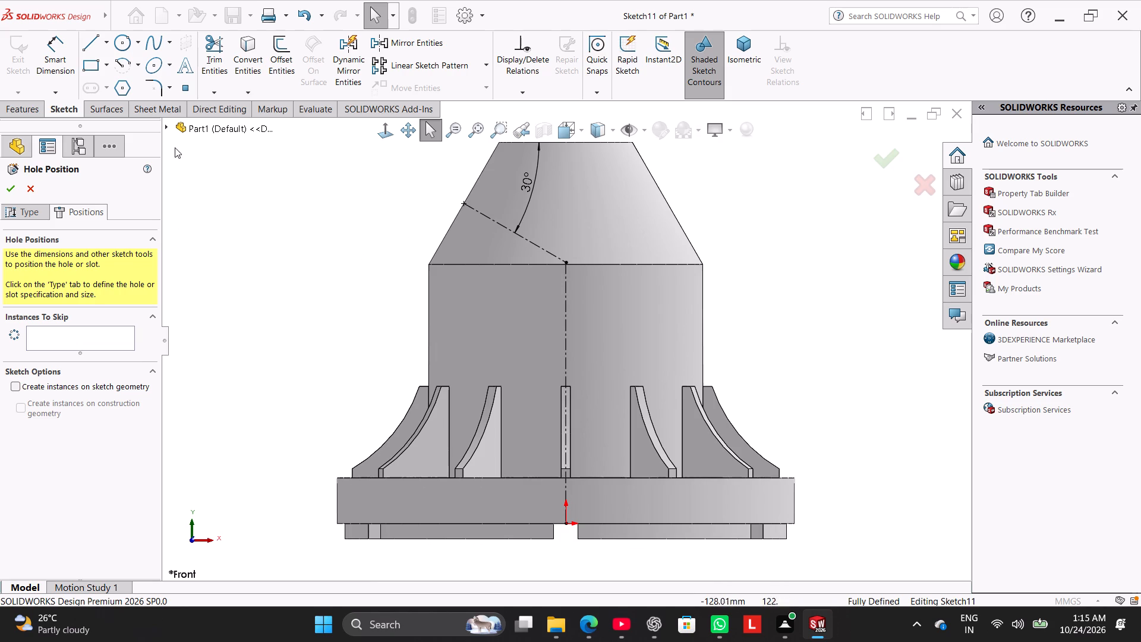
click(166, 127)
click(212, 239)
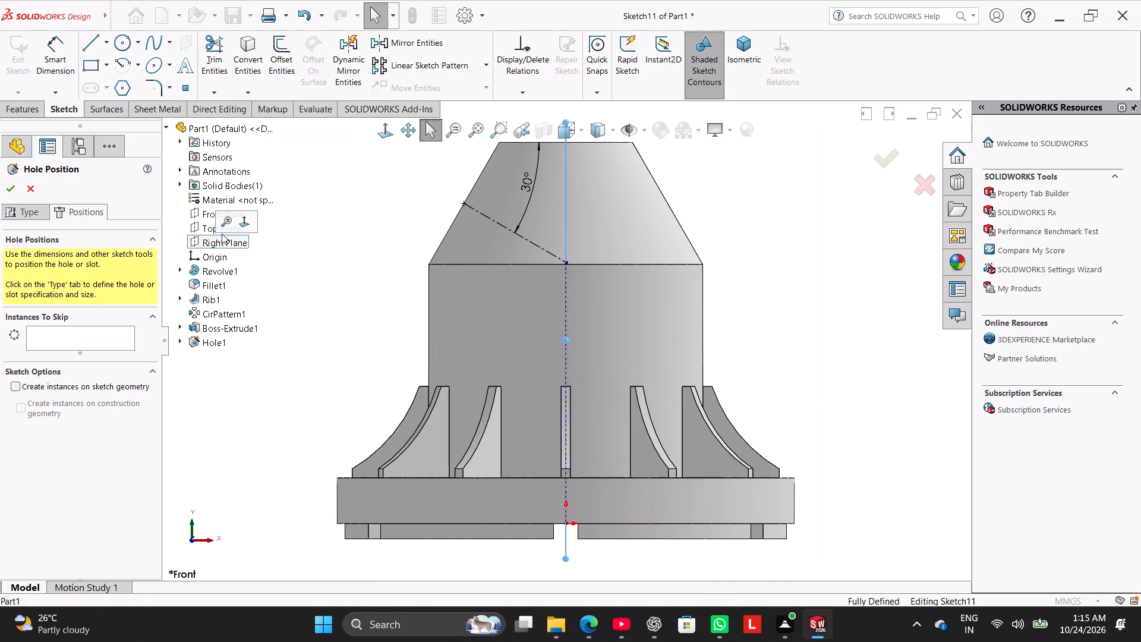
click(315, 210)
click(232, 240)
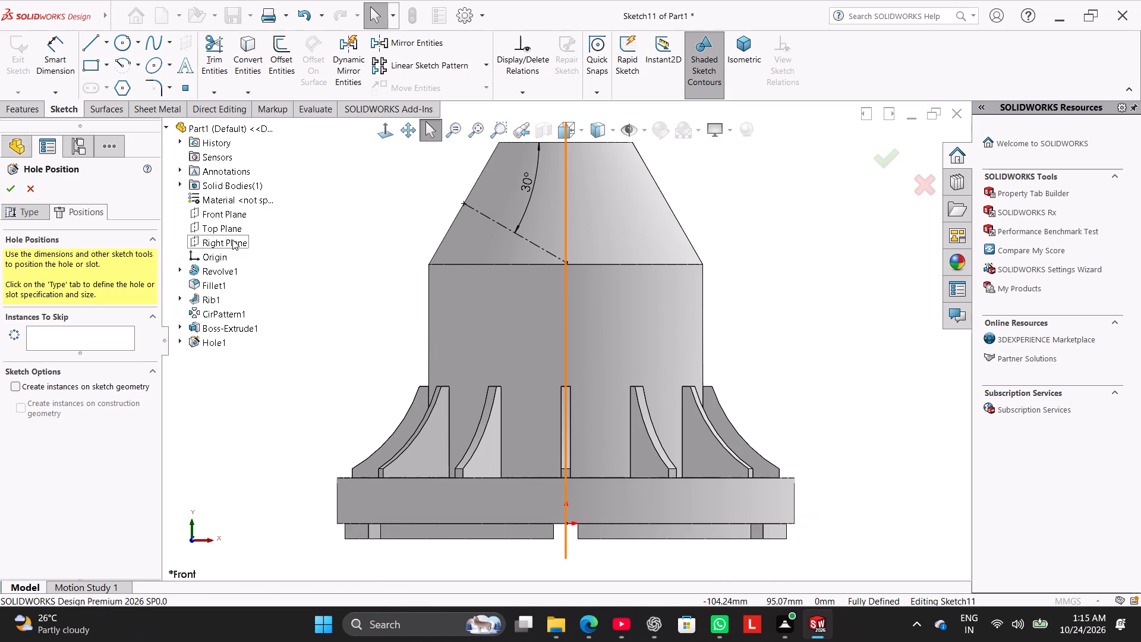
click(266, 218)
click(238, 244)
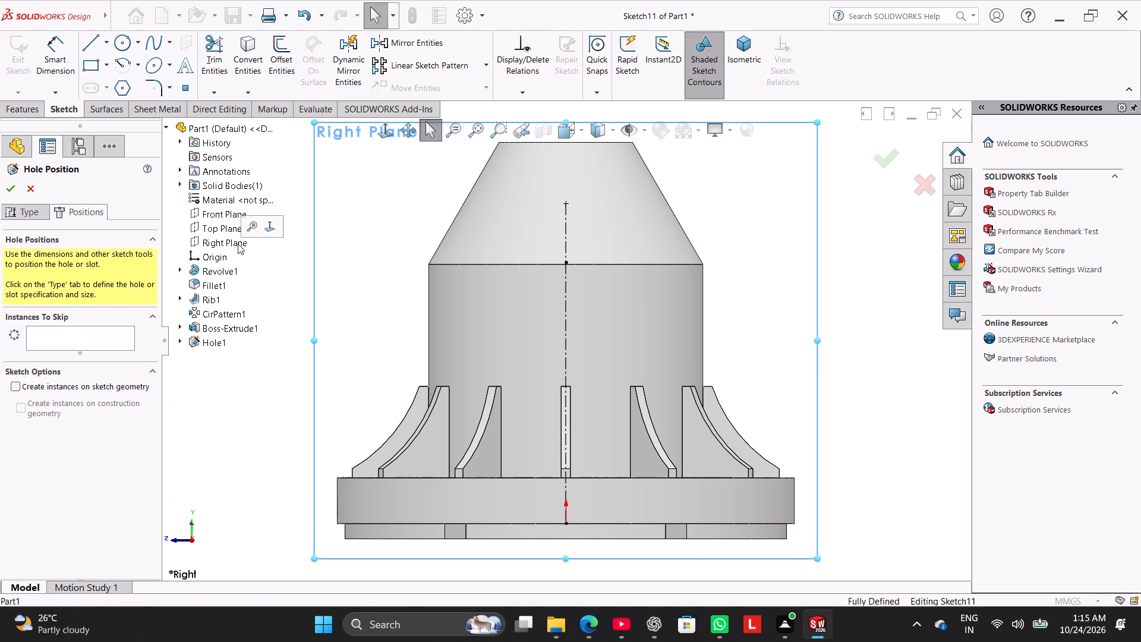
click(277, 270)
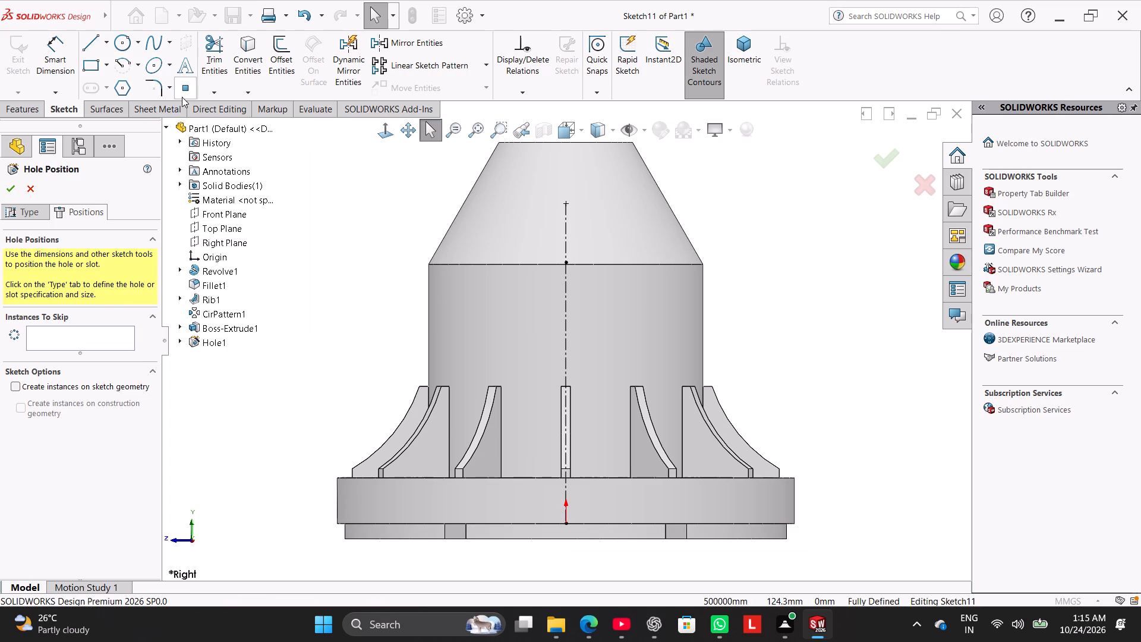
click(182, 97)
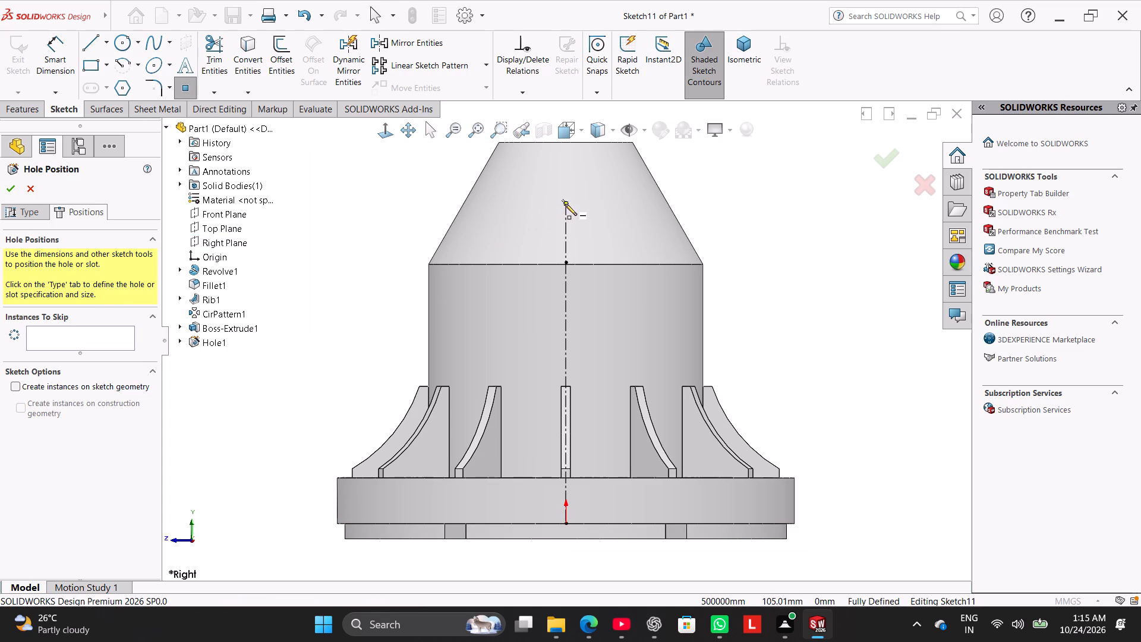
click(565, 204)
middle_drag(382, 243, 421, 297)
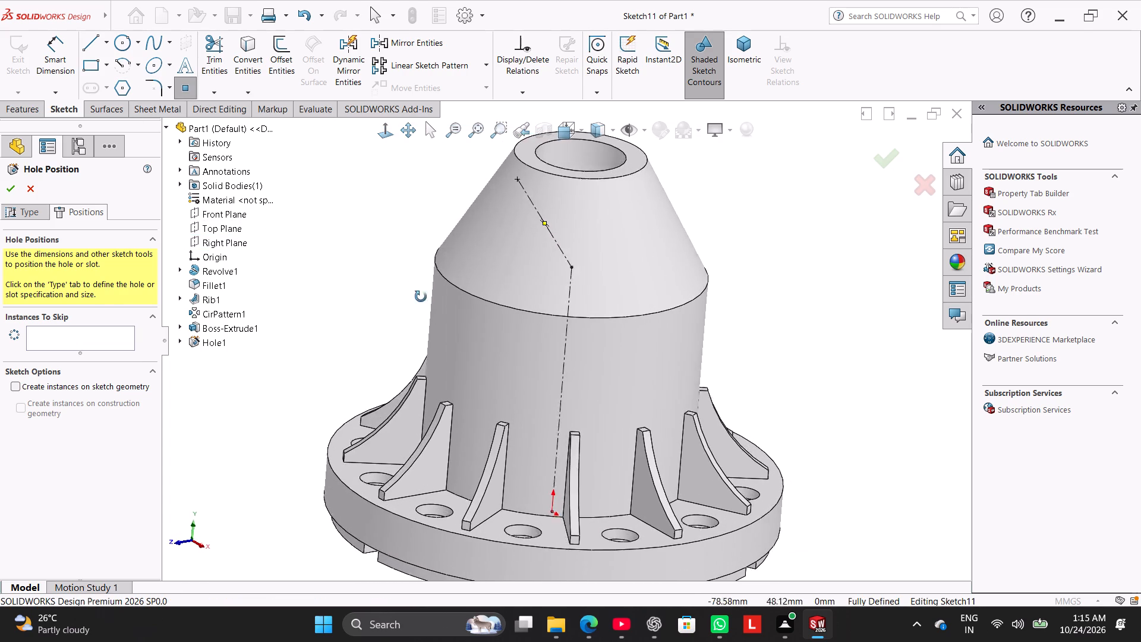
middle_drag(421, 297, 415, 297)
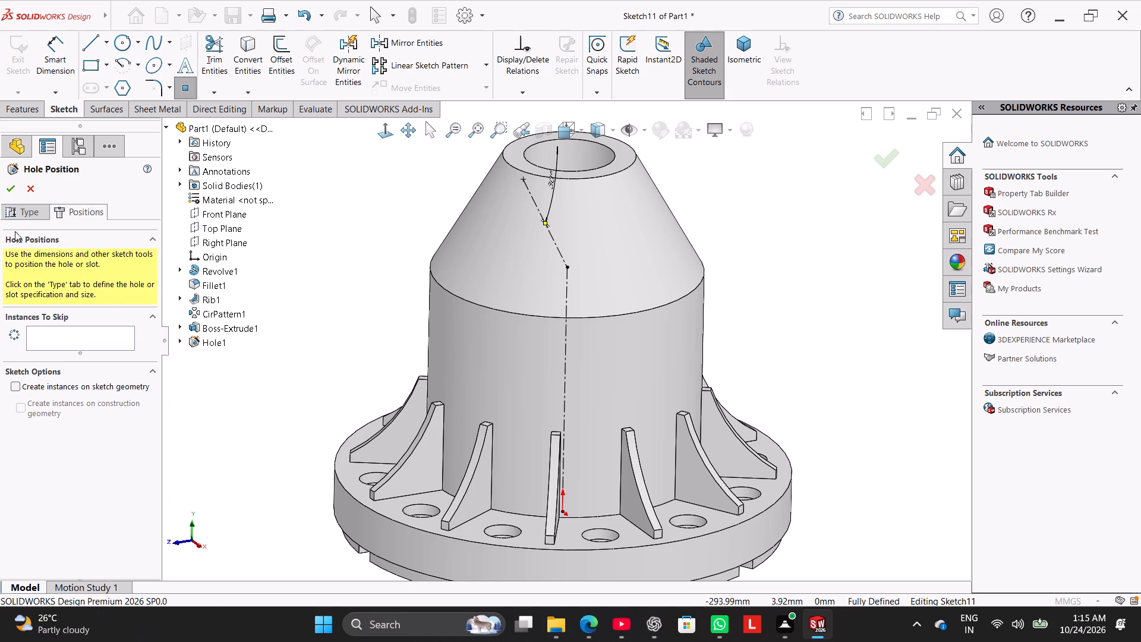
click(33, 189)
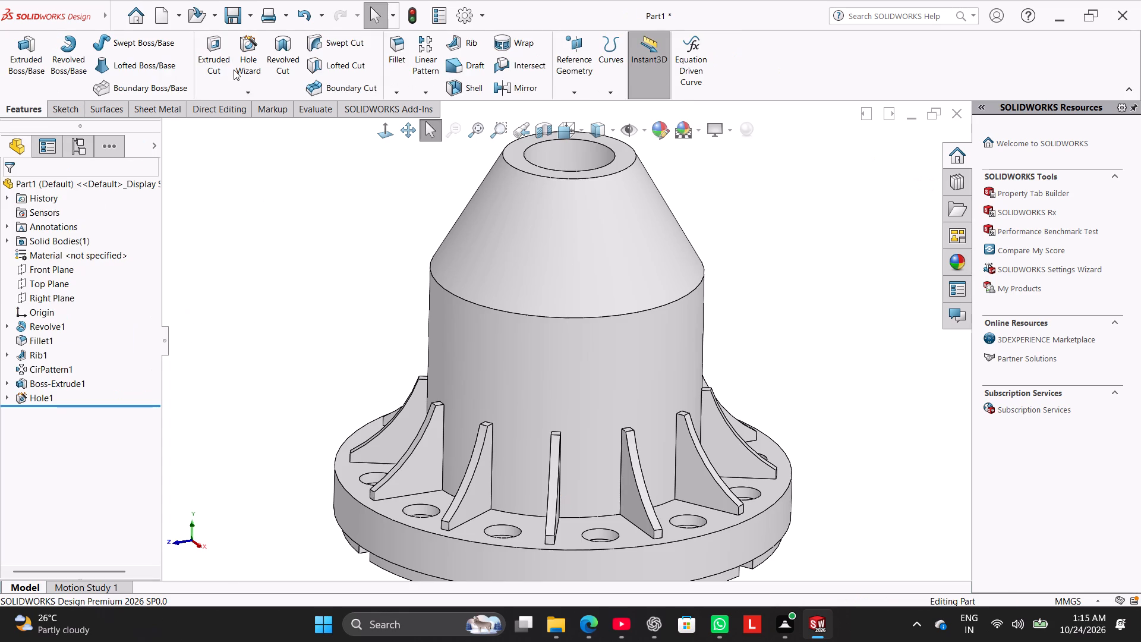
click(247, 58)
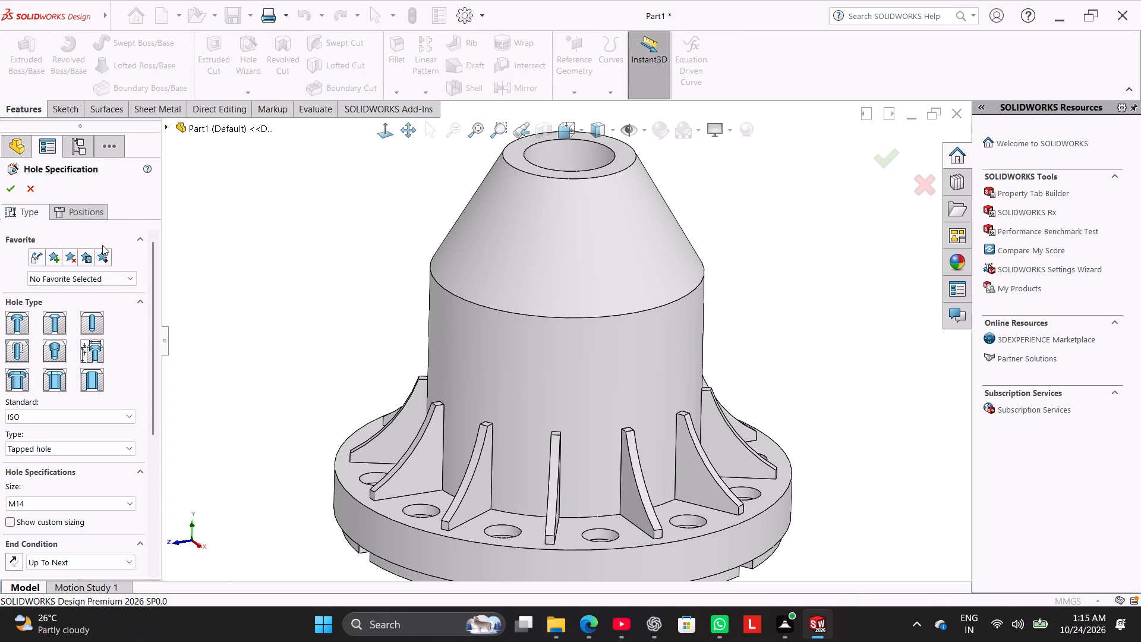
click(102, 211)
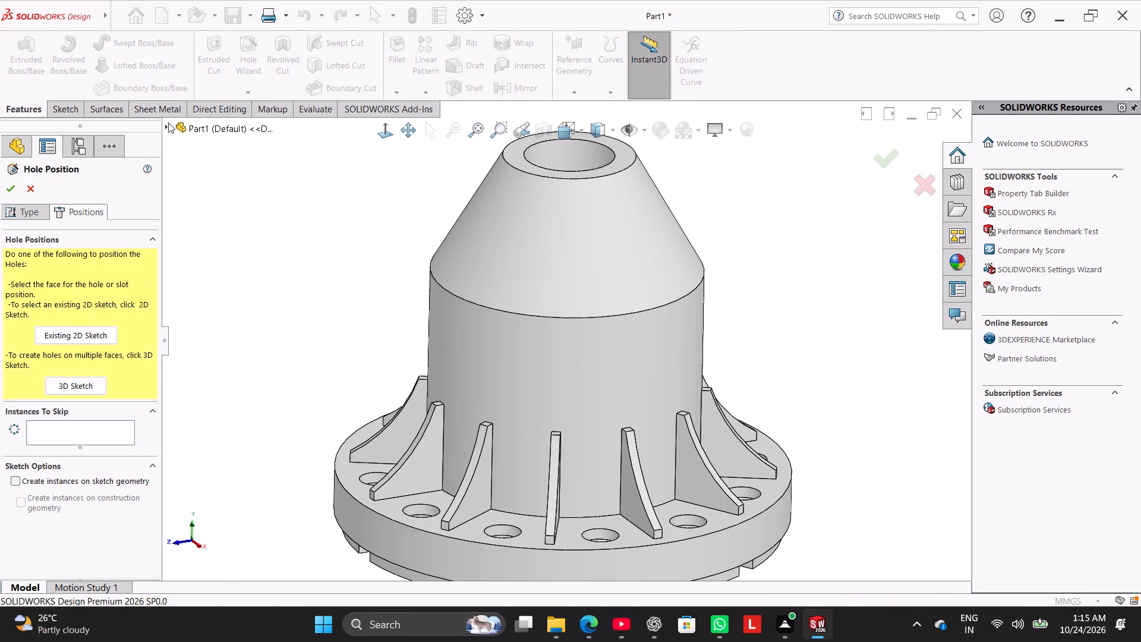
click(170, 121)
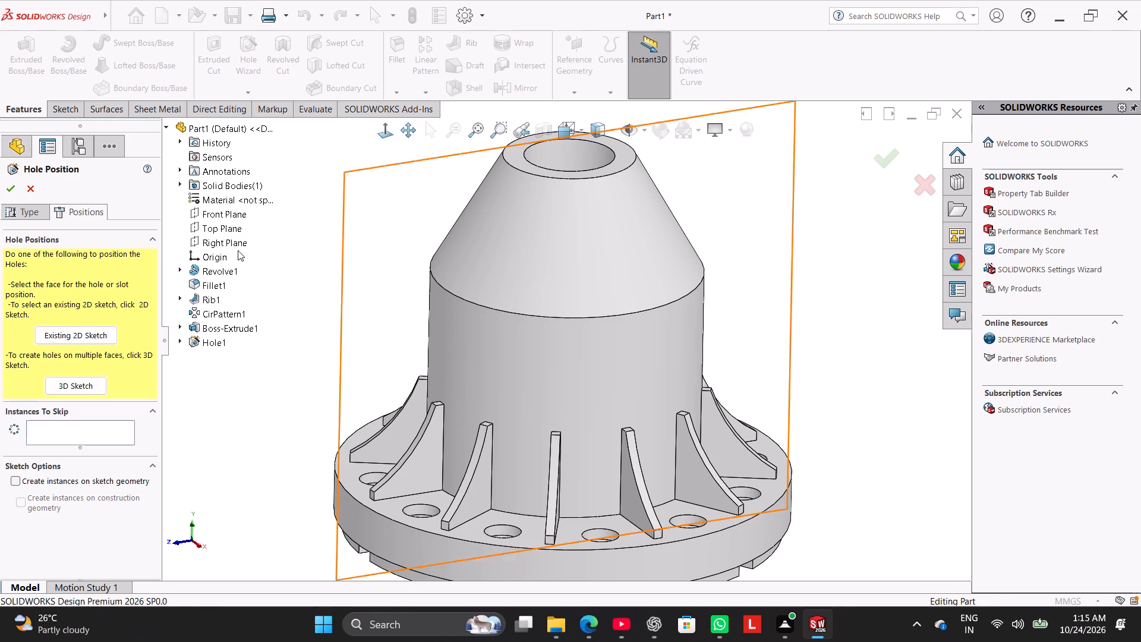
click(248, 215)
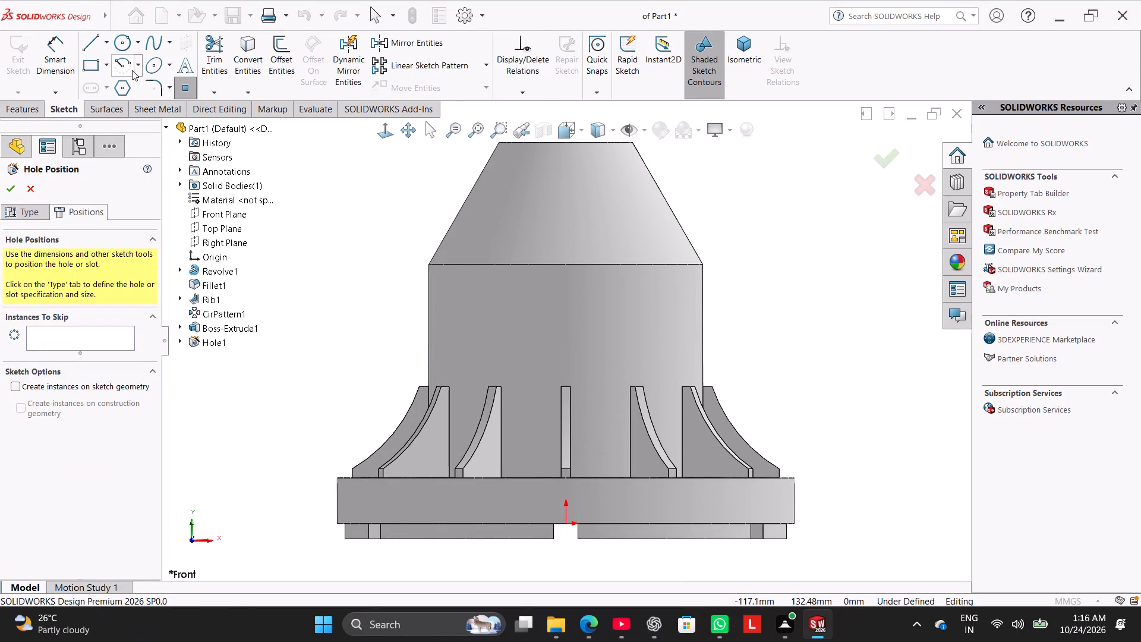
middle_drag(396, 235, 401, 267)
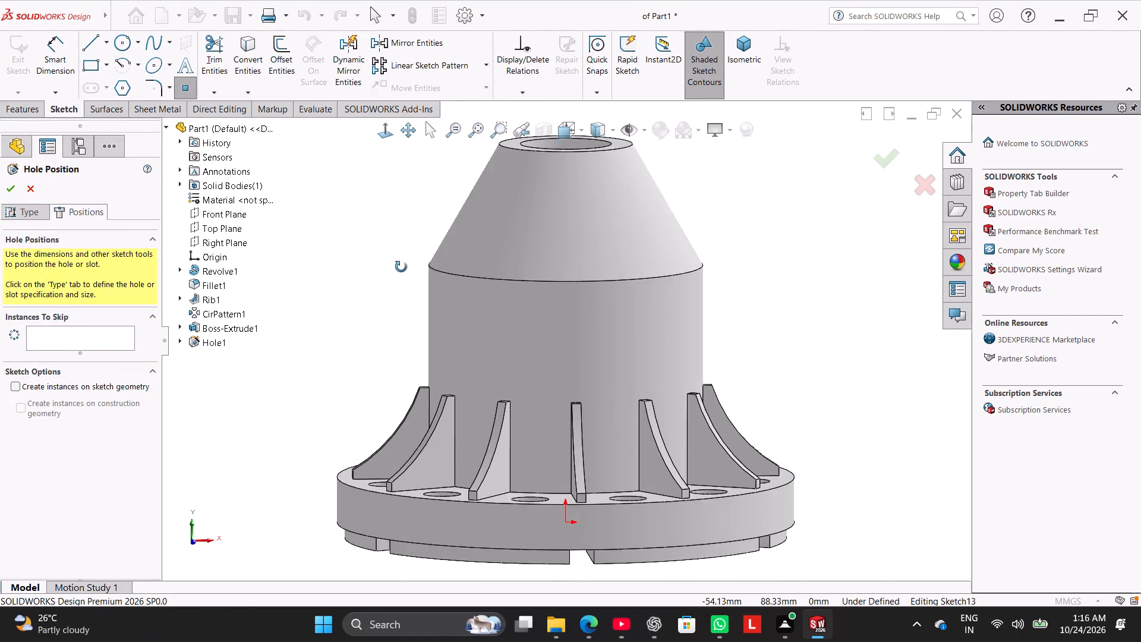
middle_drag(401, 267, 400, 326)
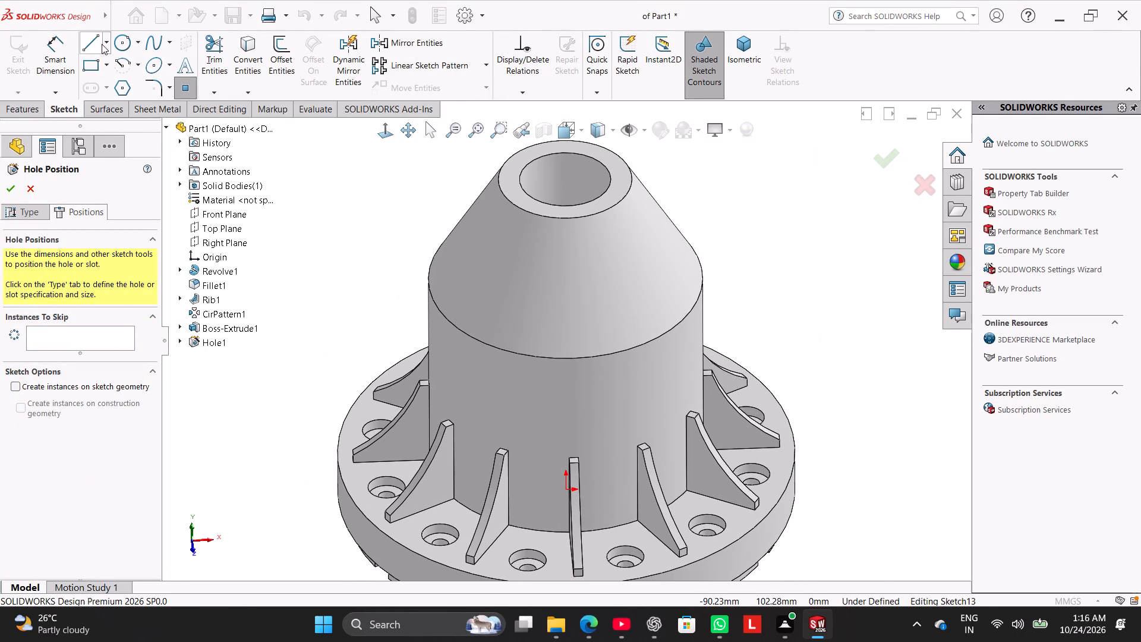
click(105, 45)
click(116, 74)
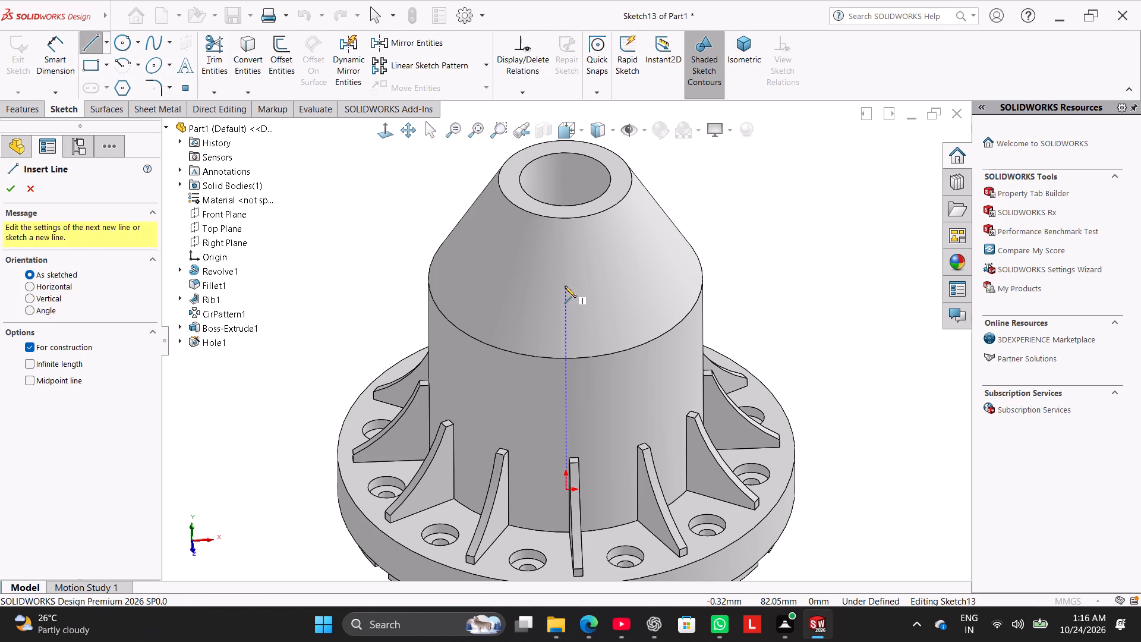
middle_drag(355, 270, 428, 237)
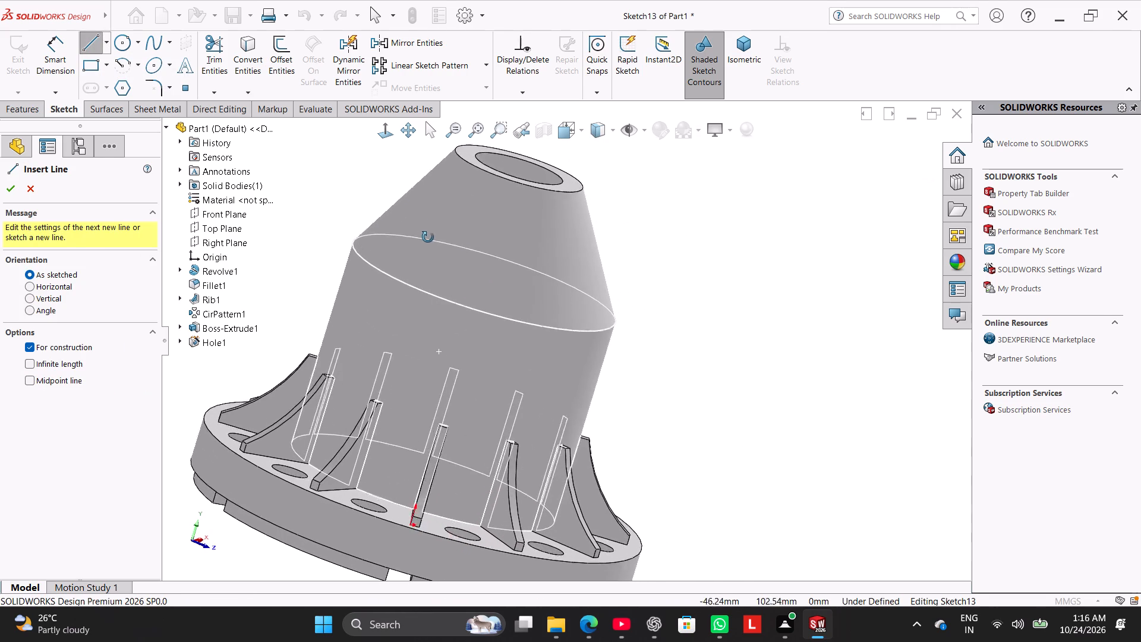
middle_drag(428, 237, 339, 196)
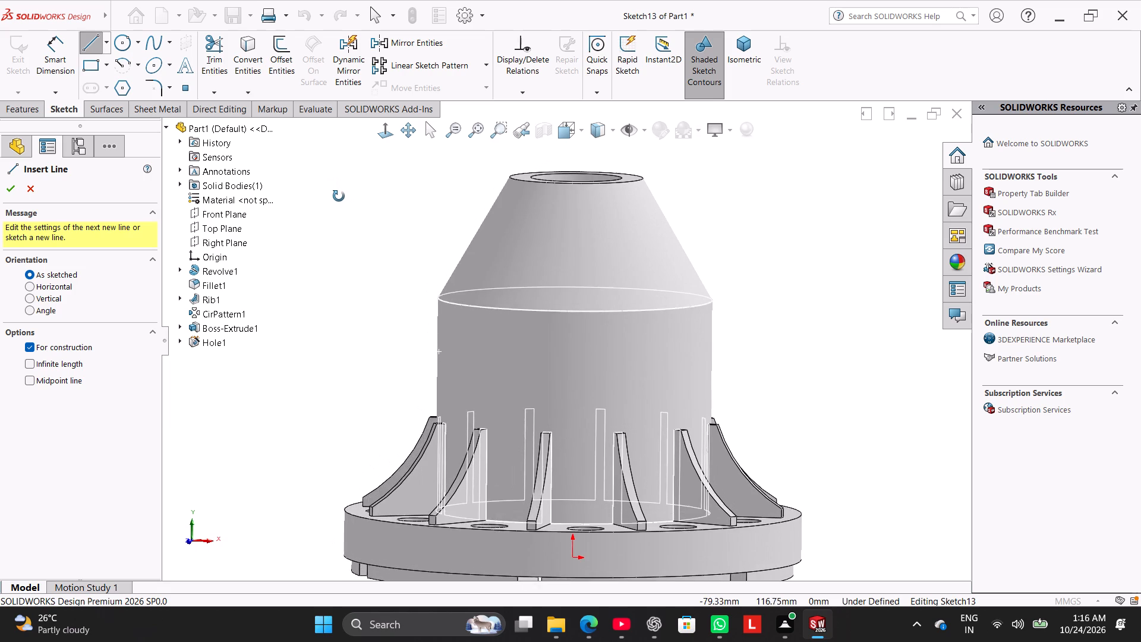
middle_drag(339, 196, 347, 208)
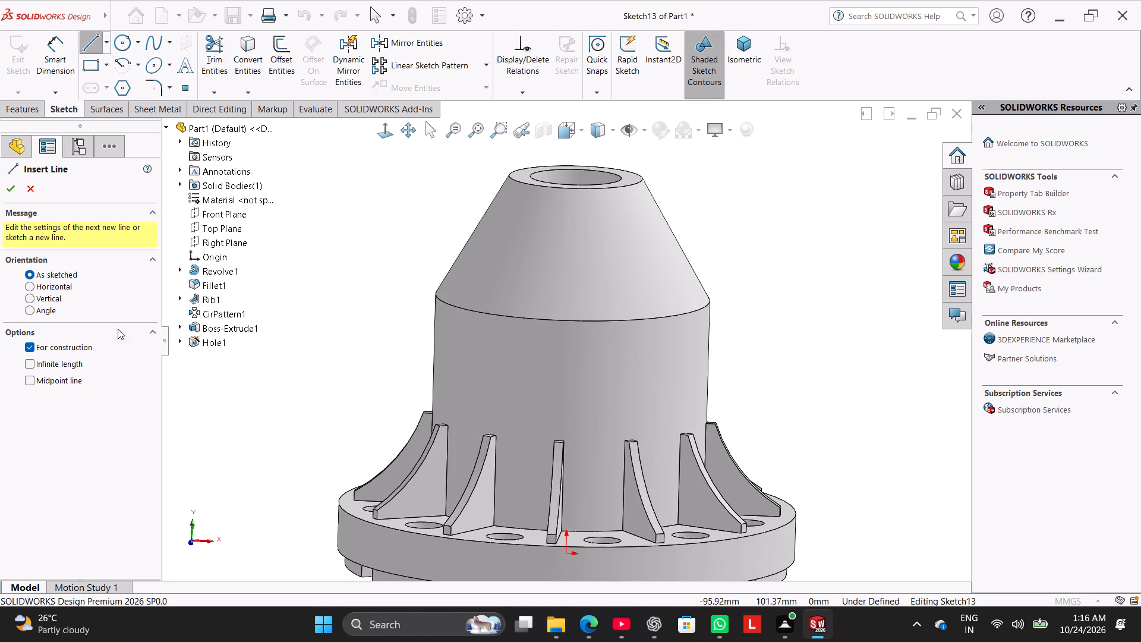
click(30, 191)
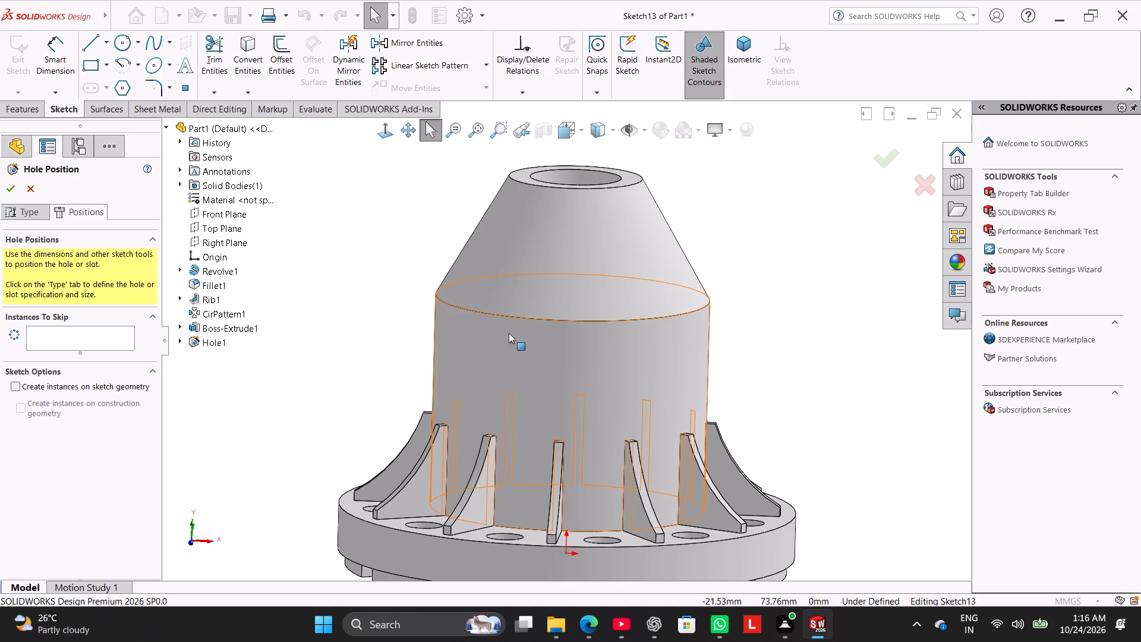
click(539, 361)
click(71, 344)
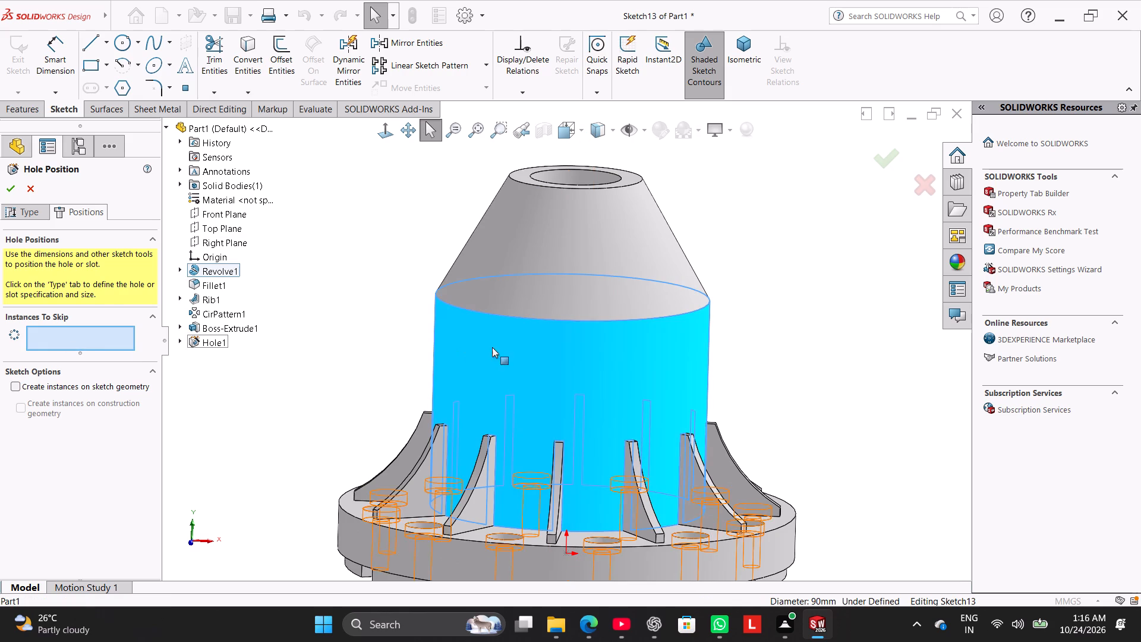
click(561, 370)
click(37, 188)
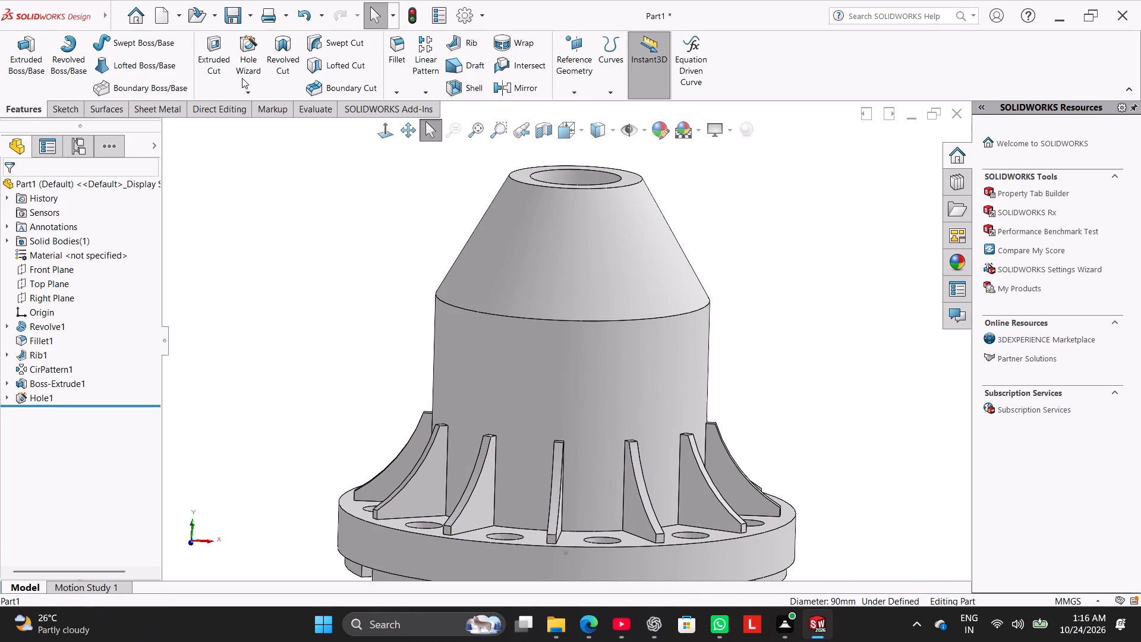
Start another M14 tapped hole and place its position point on the conical face using a 3D sketch.
click(242, 78)
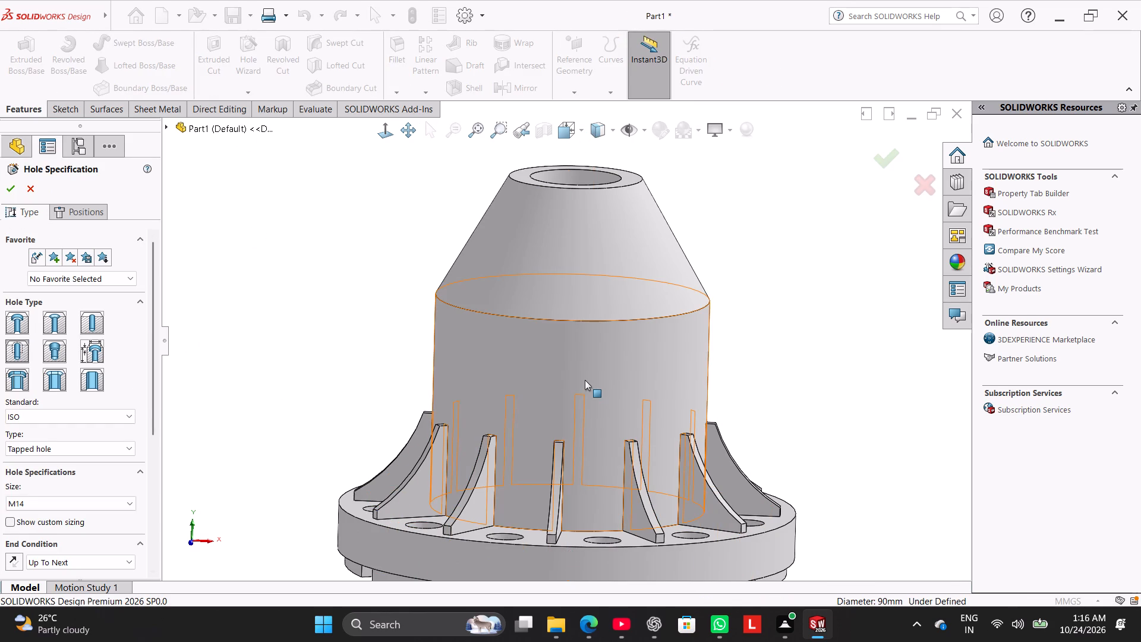
click(77, 209)
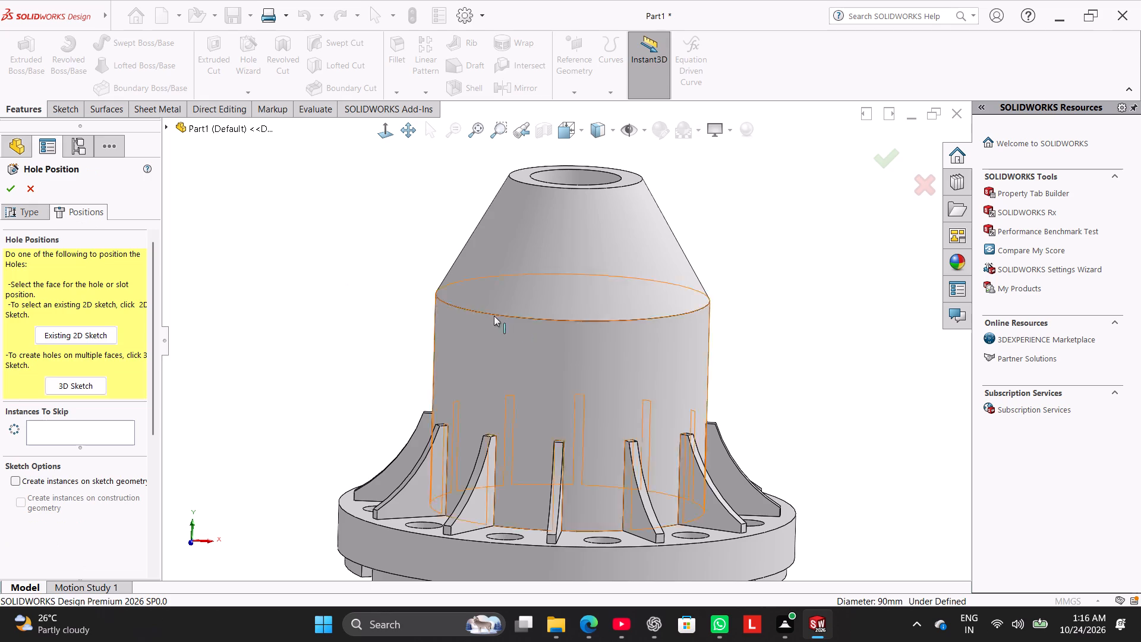
click(564, 356)
middle_drag(295, 322, 300, 261)
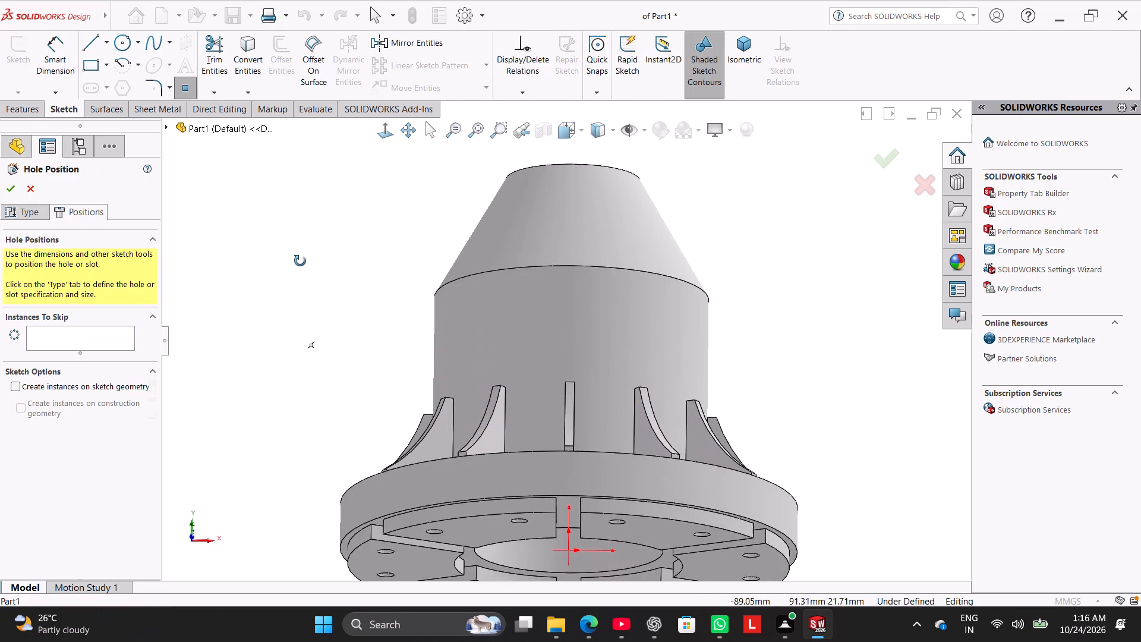
middle_drag(300, 261, 273, 299)
click(582, 267)
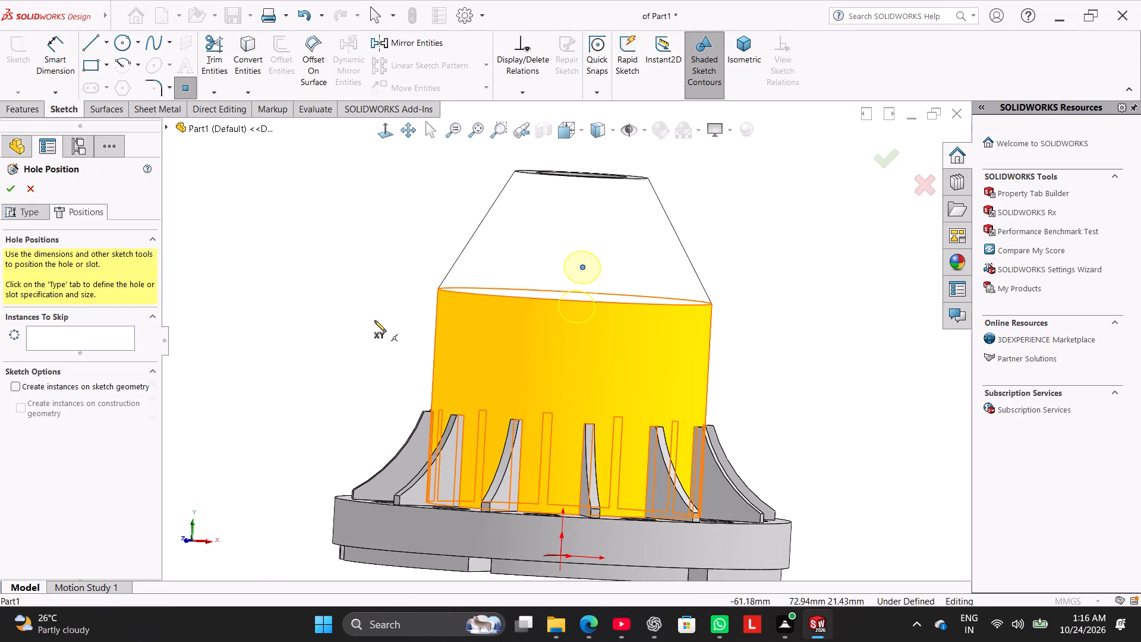
middle_drag(350, 299, 261, 470)
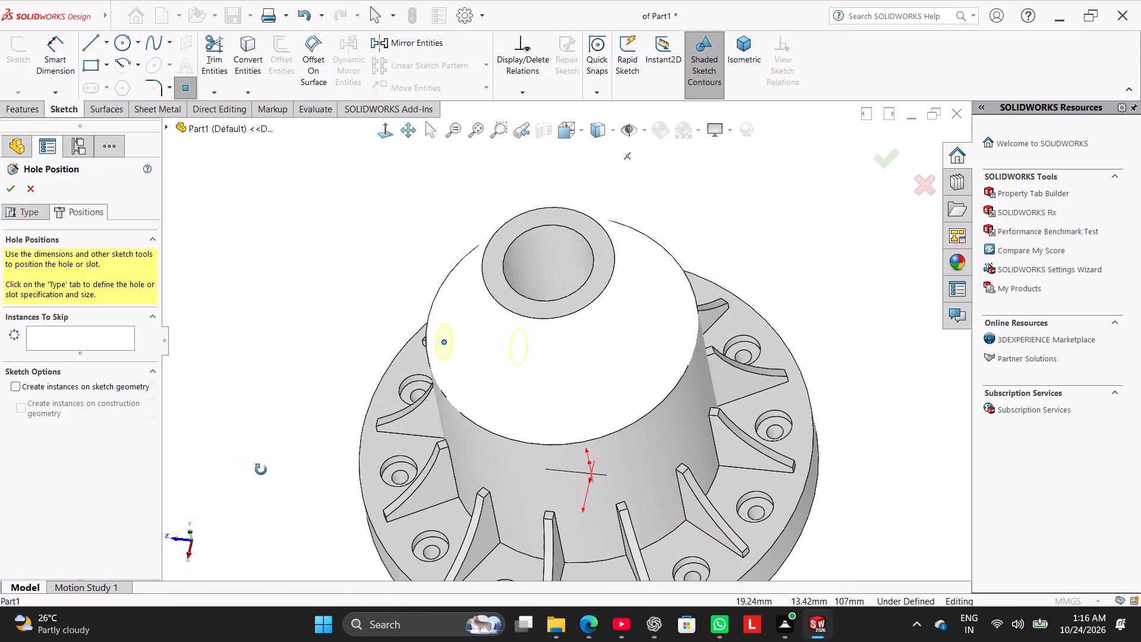
middle_drag(261, 470, 182, 396)
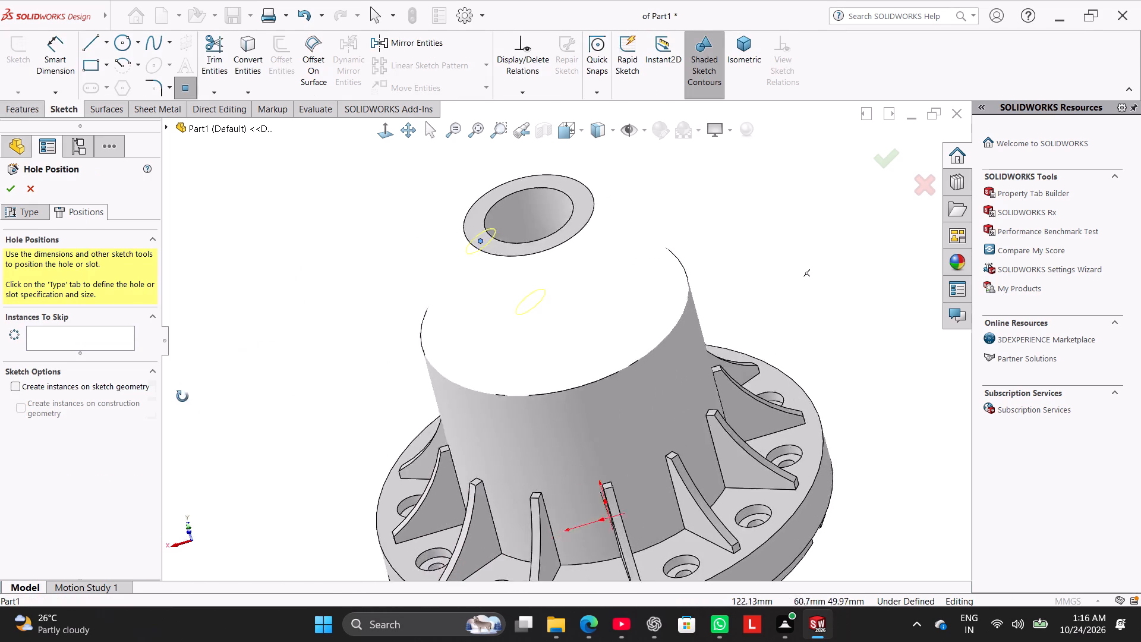
middle_drag(182, 396, 302, 487)
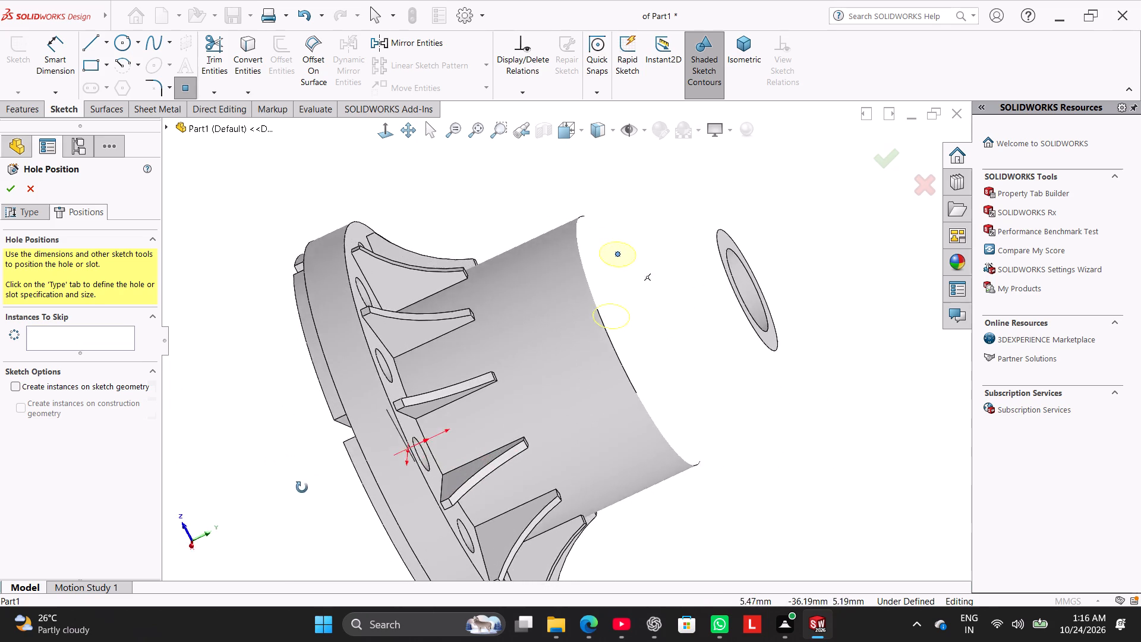
middle_drag(302, 487, 272, 440)
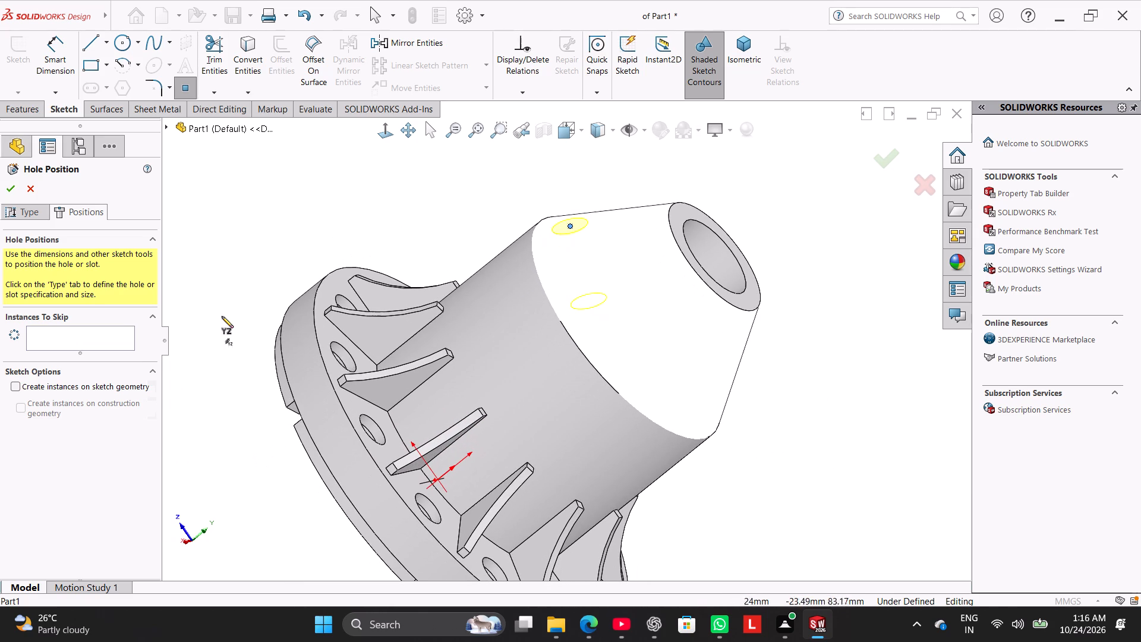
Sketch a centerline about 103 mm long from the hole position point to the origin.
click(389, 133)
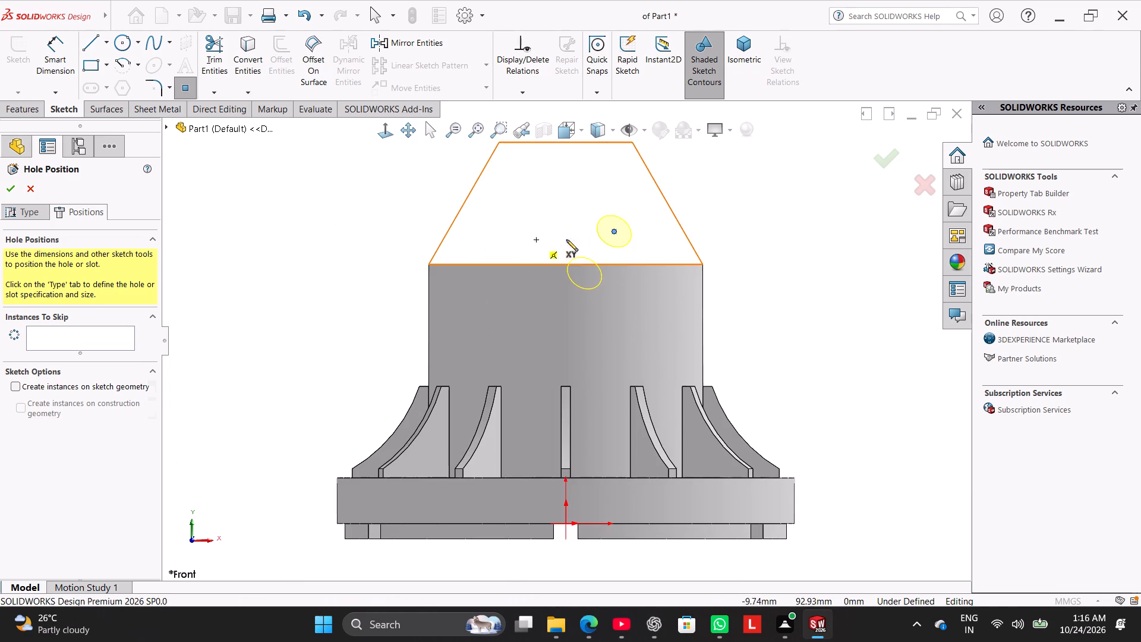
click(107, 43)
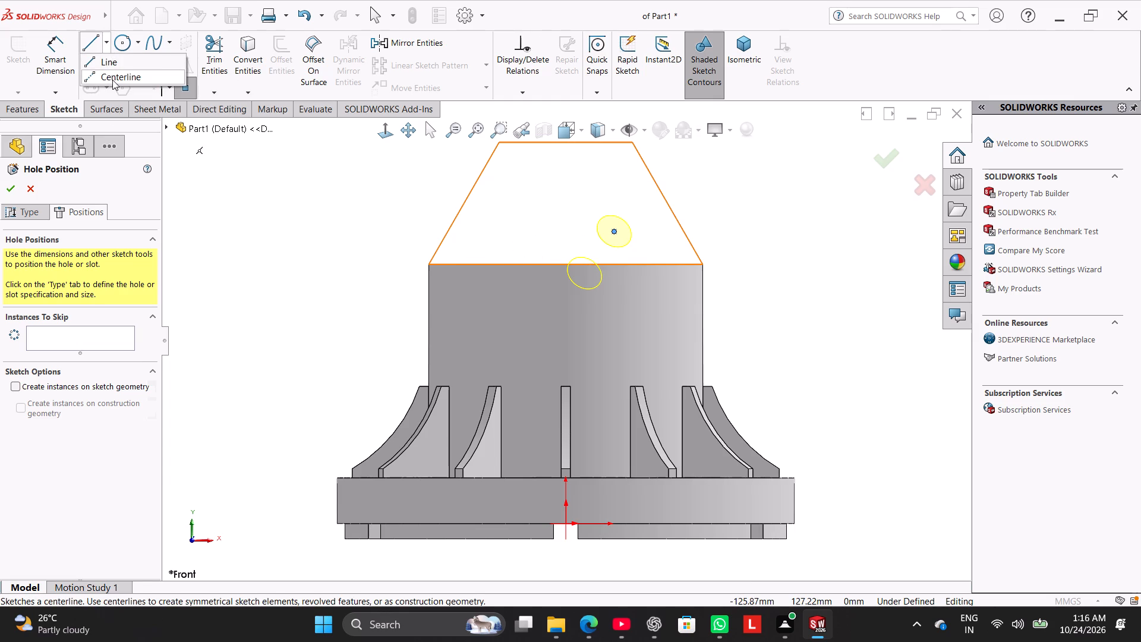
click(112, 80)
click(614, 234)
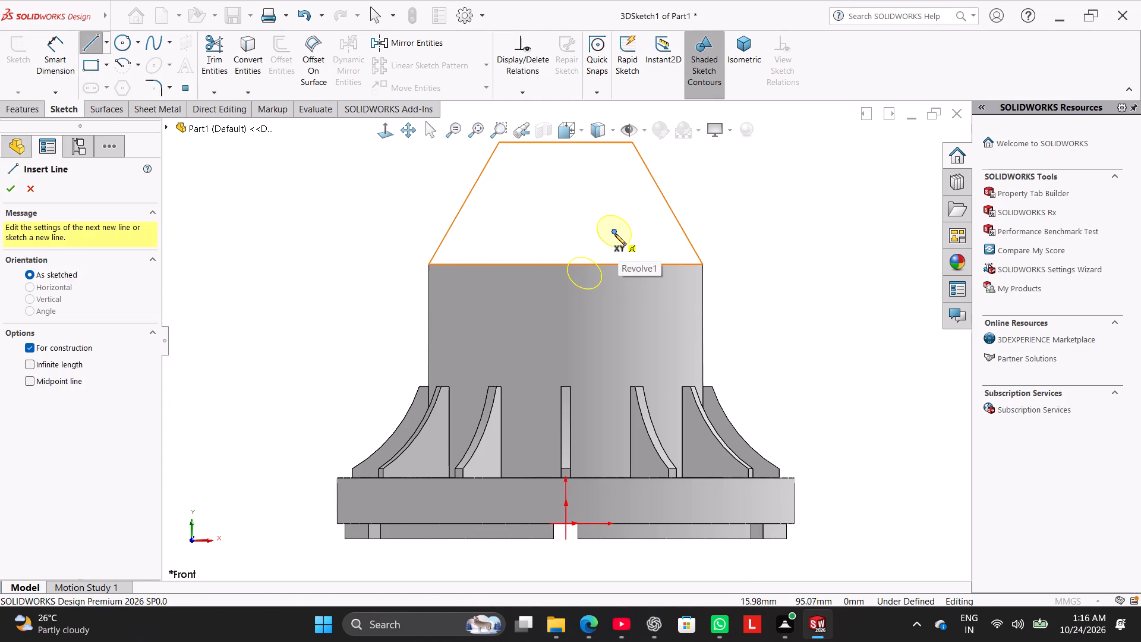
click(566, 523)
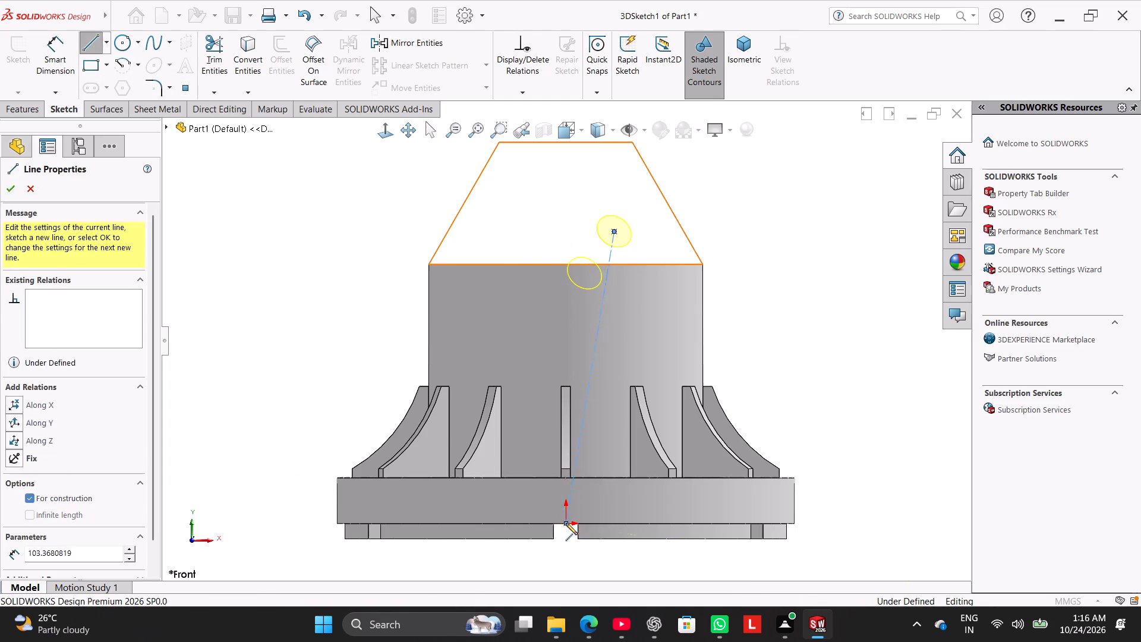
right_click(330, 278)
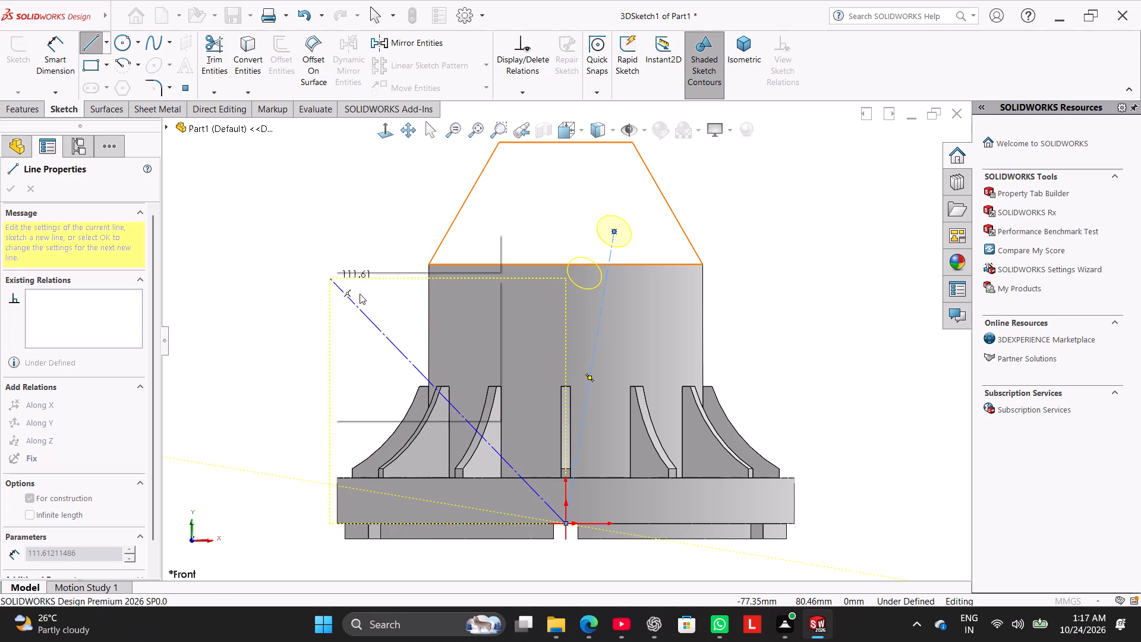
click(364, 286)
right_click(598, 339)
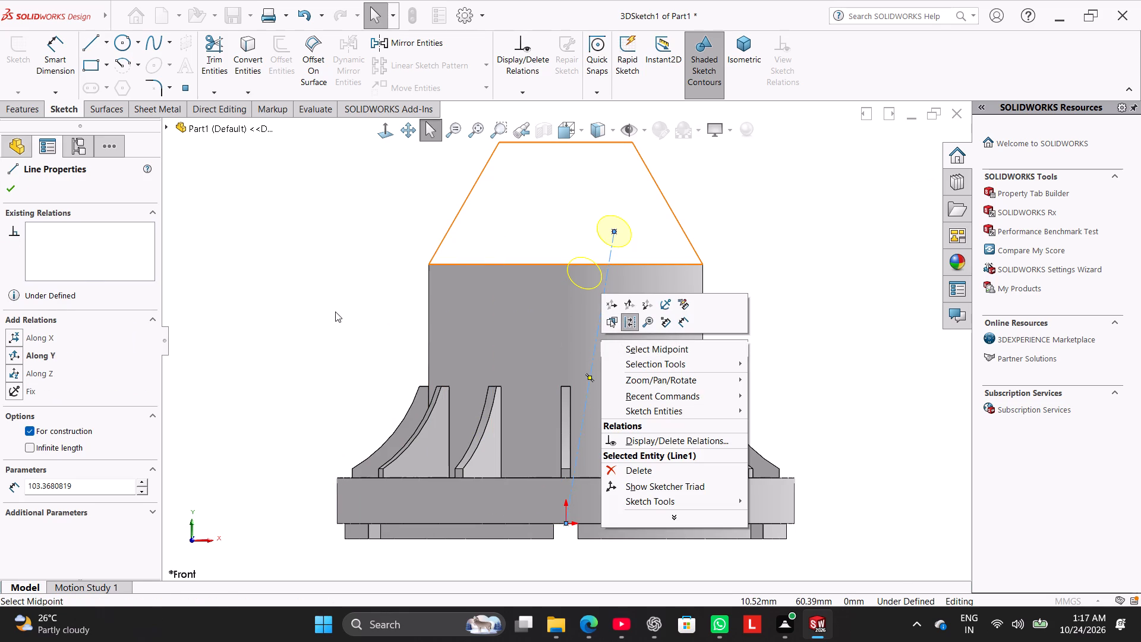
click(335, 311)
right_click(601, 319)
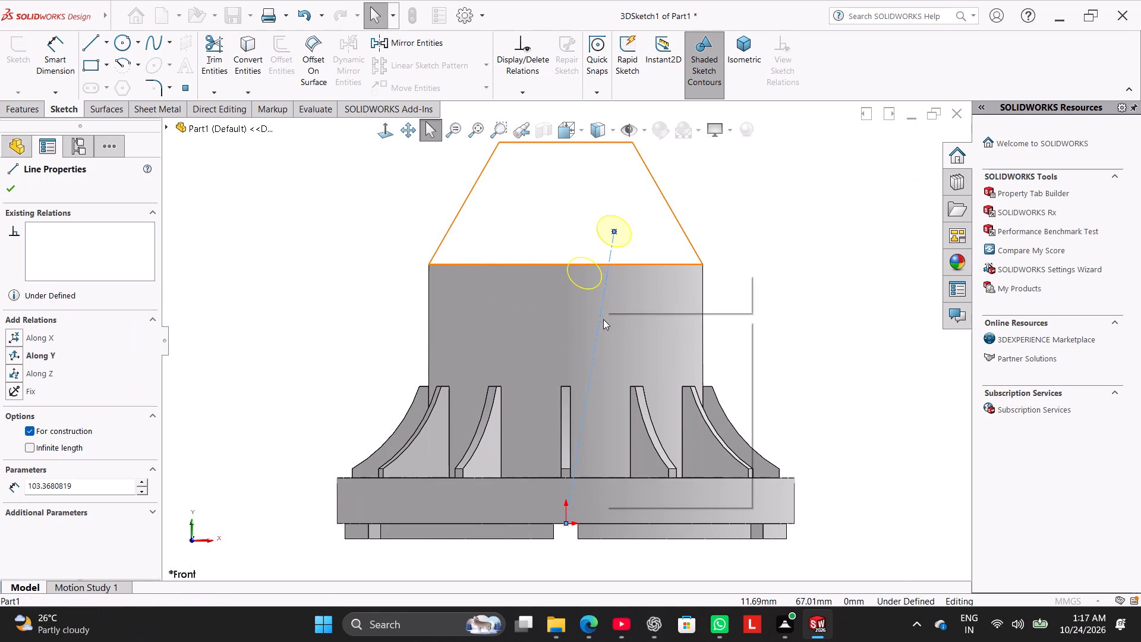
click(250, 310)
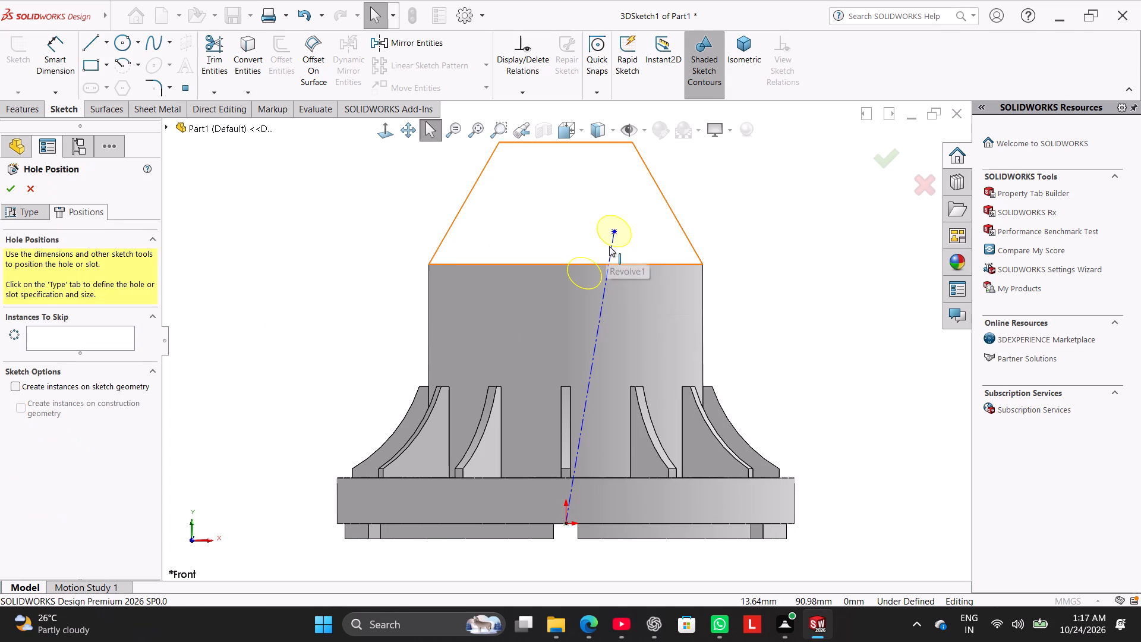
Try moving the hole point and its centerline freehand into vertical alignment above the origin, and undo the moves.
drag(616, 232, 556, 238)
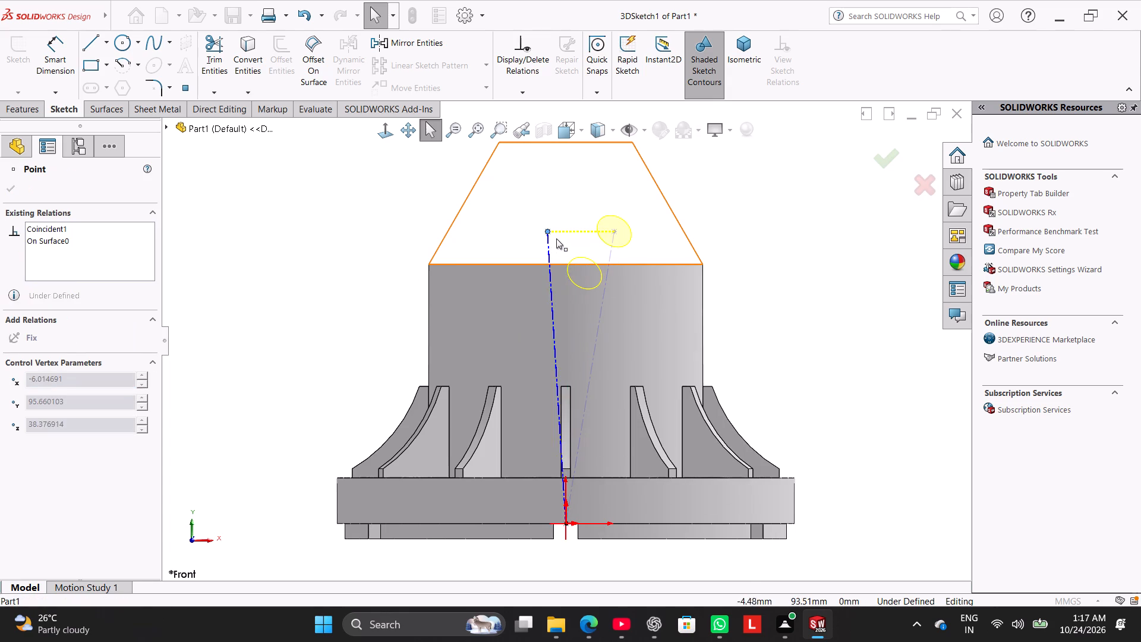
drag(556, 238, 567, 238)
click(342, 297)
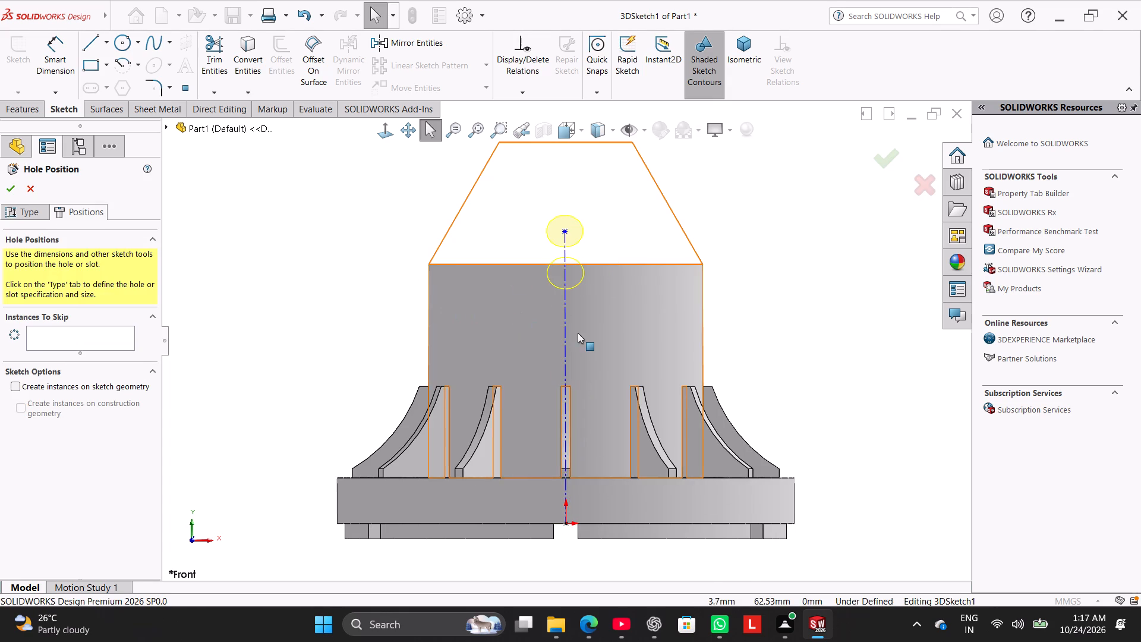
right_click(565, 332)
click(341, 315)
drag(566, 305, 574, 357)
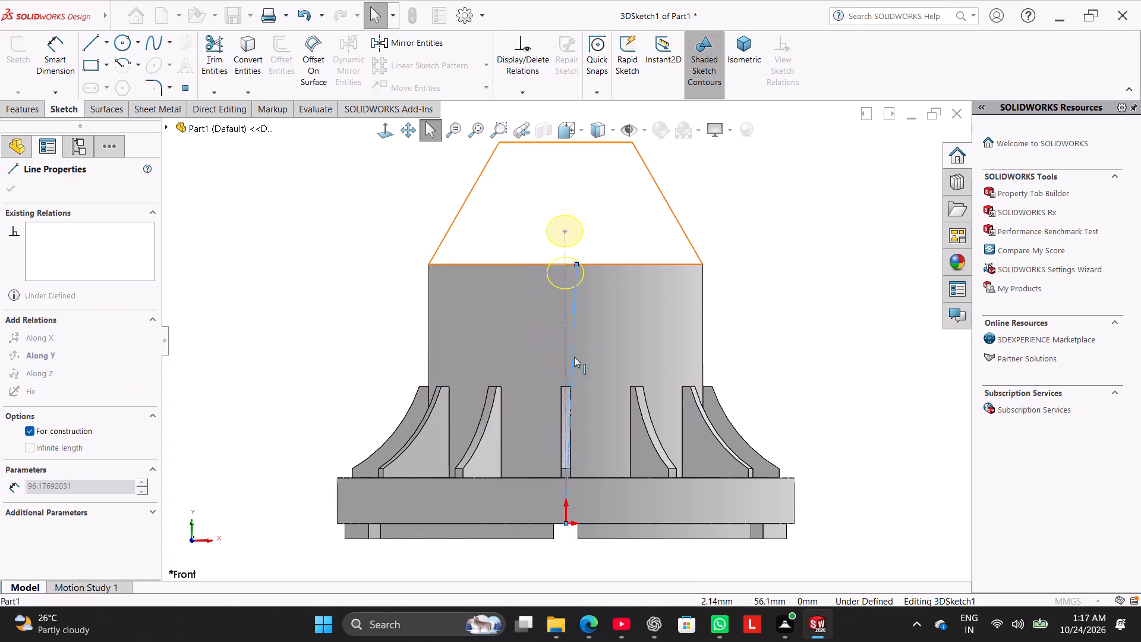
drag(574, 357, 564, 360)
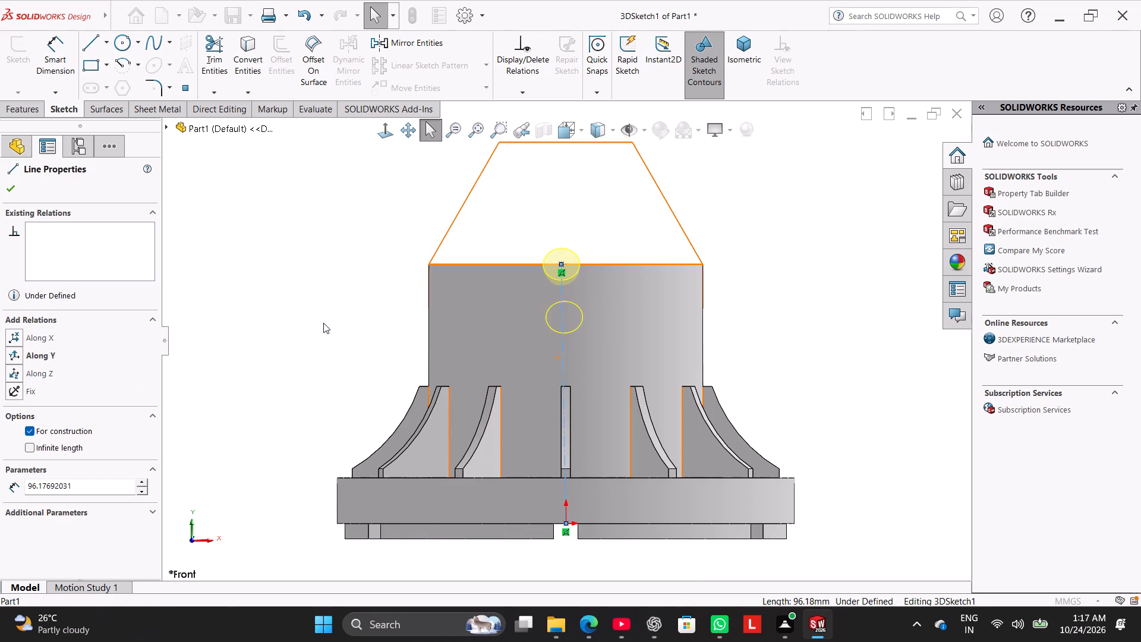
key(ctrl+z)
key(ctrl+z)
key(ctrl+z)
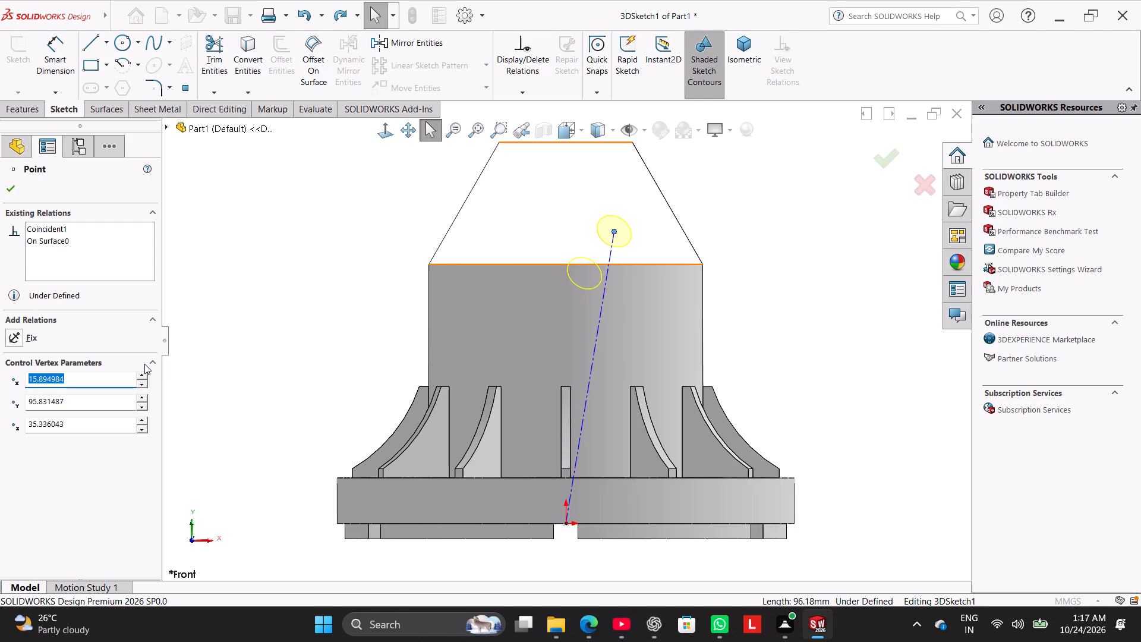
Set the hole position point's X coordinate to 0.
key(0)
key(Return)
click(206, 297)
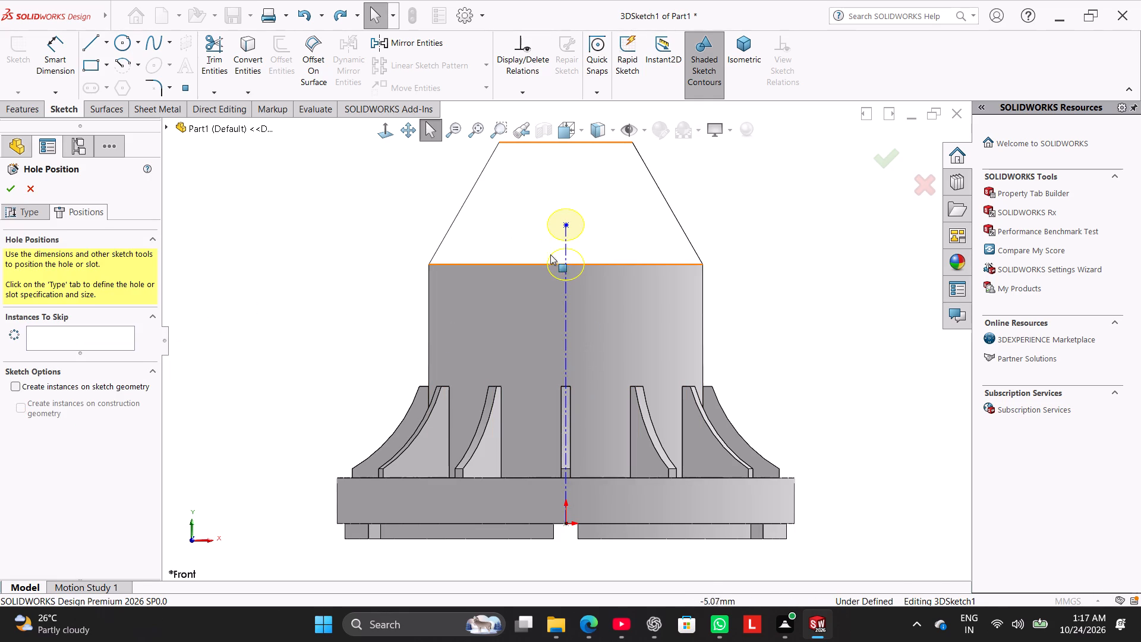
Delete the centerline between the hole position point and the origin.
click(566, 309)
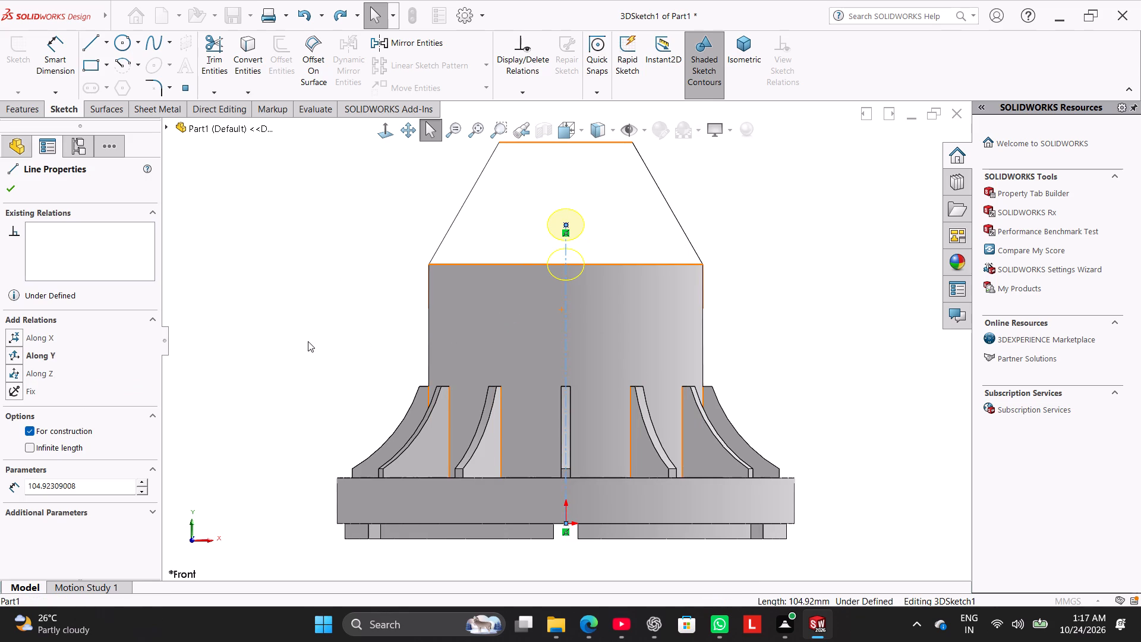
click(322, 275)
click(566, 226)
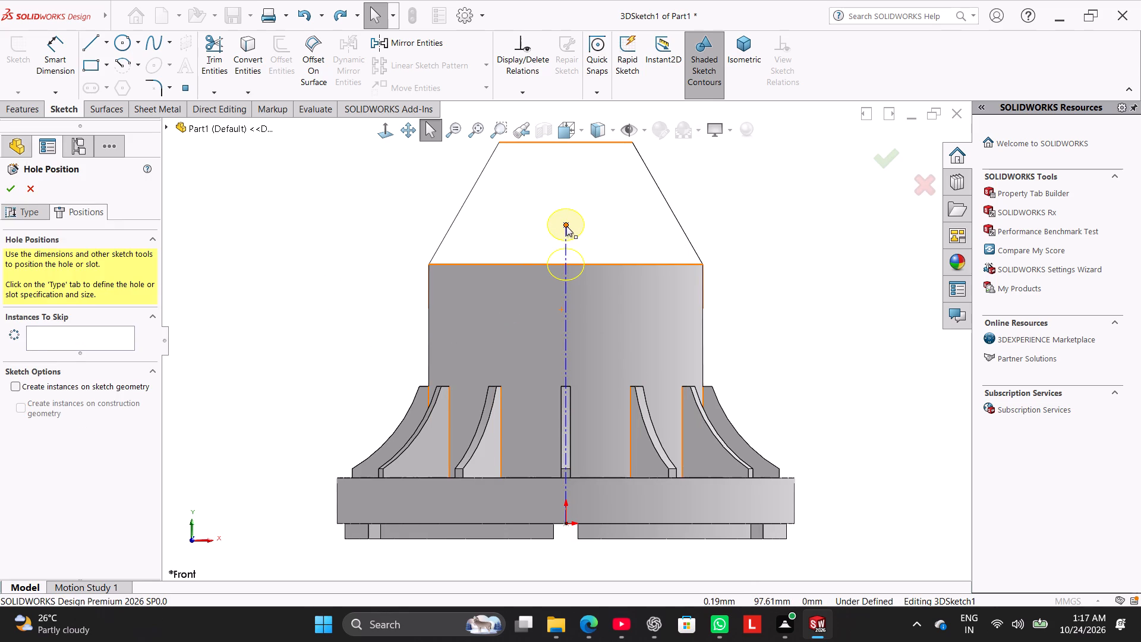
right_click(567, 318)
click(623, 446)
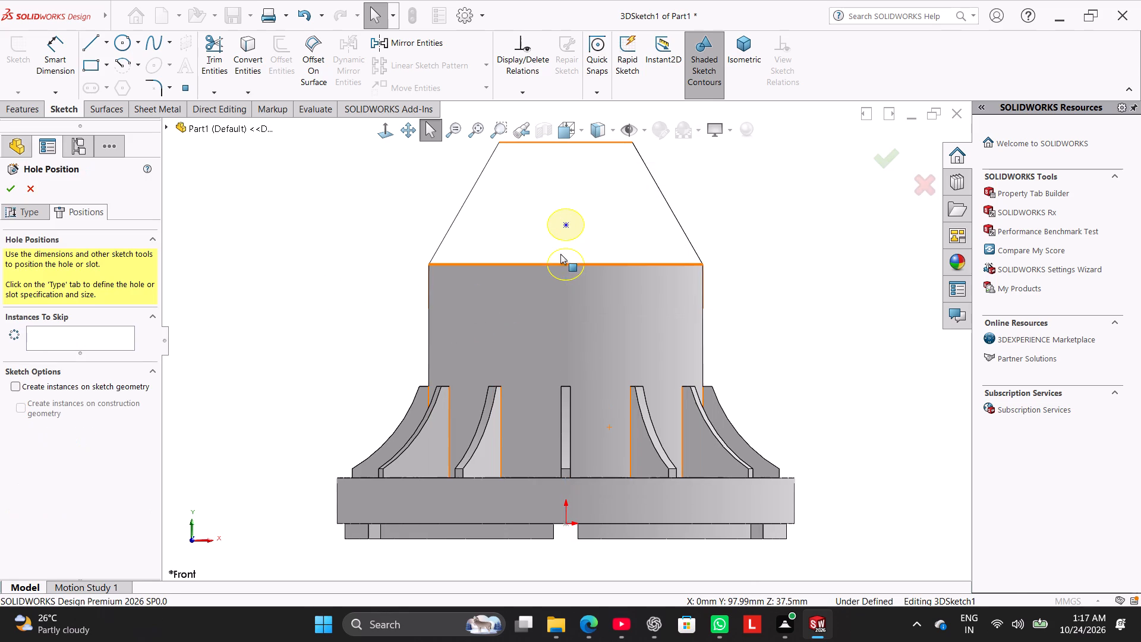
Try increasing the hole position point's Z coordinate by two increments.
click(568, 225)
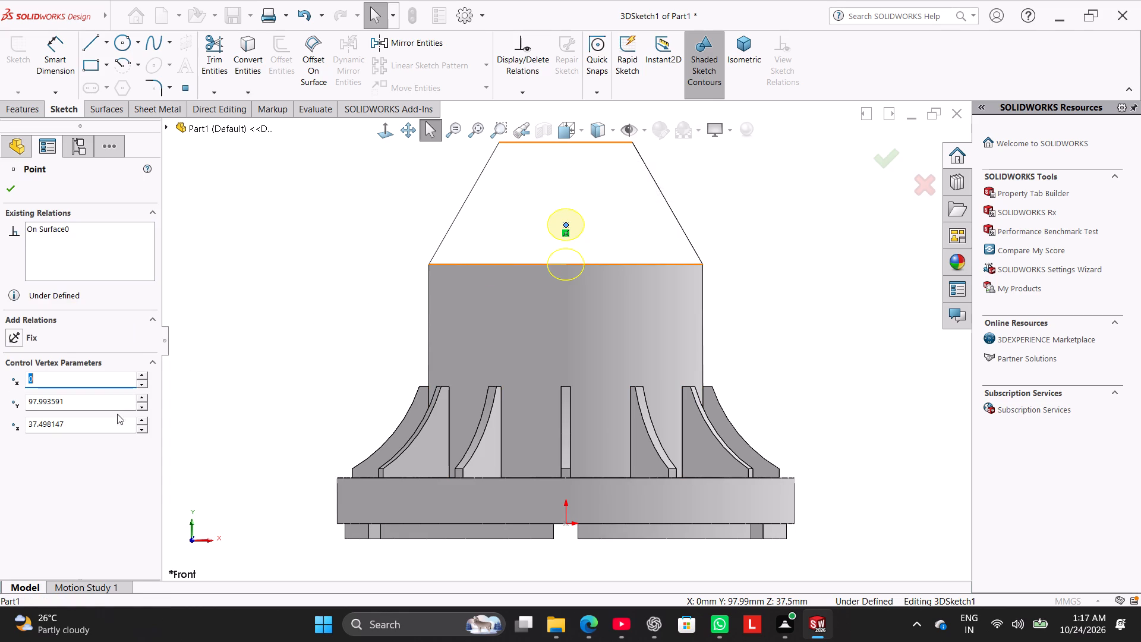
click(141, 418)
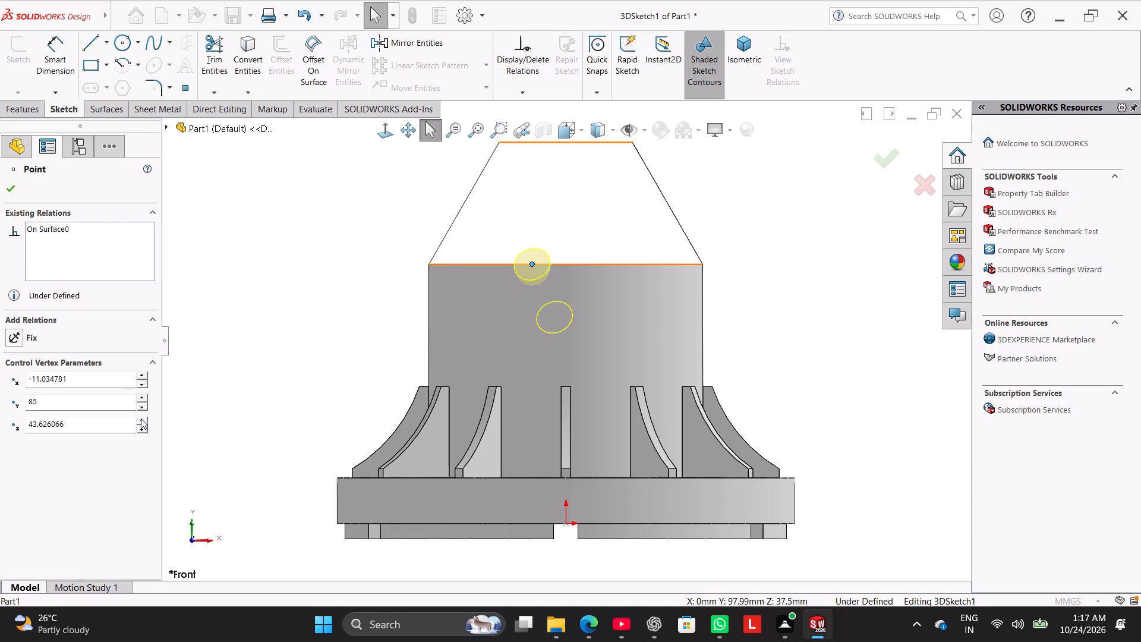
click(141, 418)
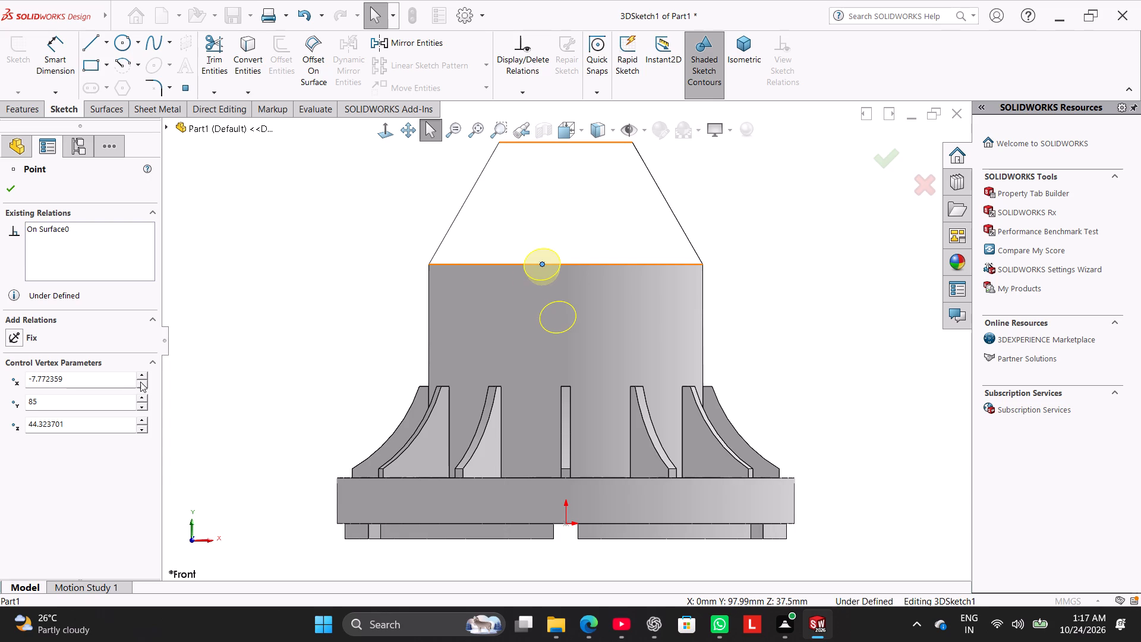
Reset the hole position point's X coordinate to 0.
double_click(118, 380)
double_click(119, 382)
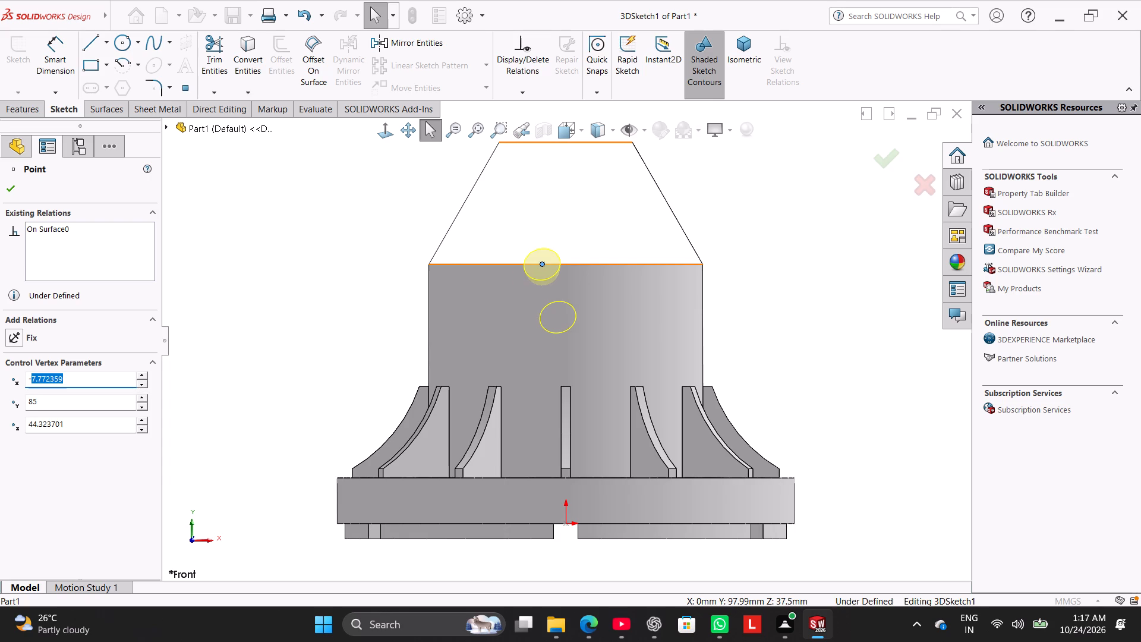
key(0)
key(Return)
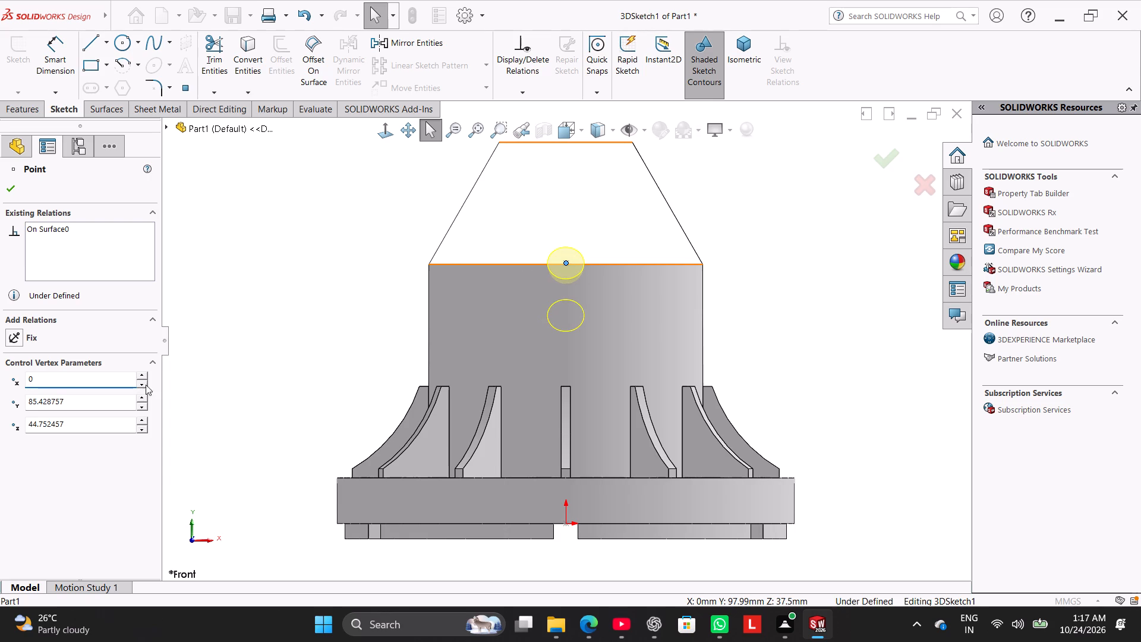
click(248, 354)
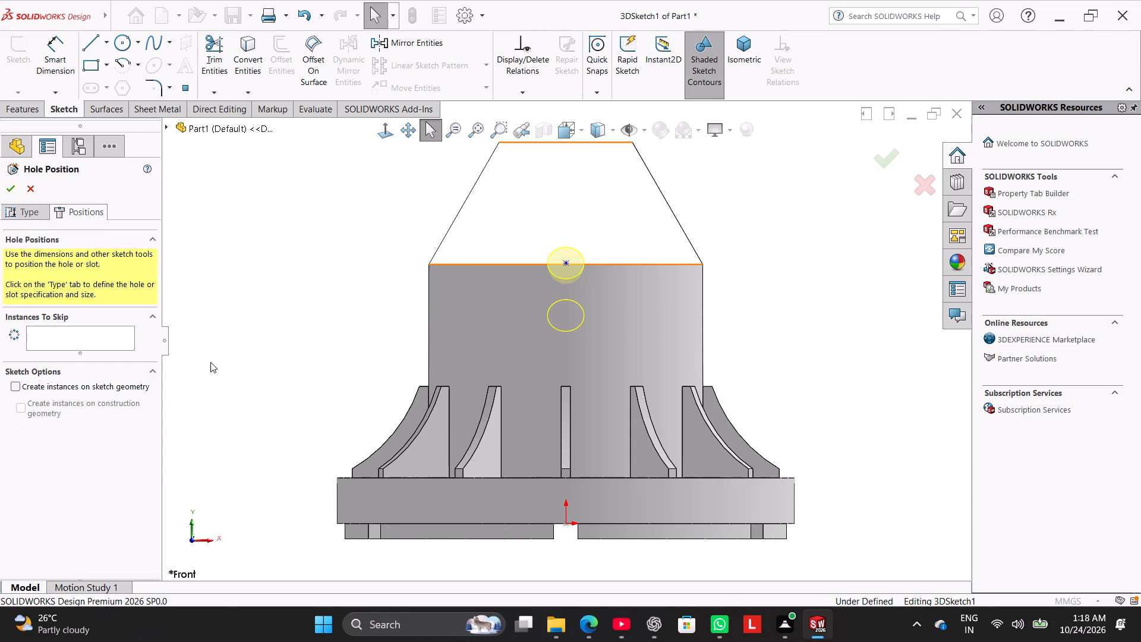
Raise the hole position point's Y coordinate in two increments to about 105.43 mm.
click(564, 263)
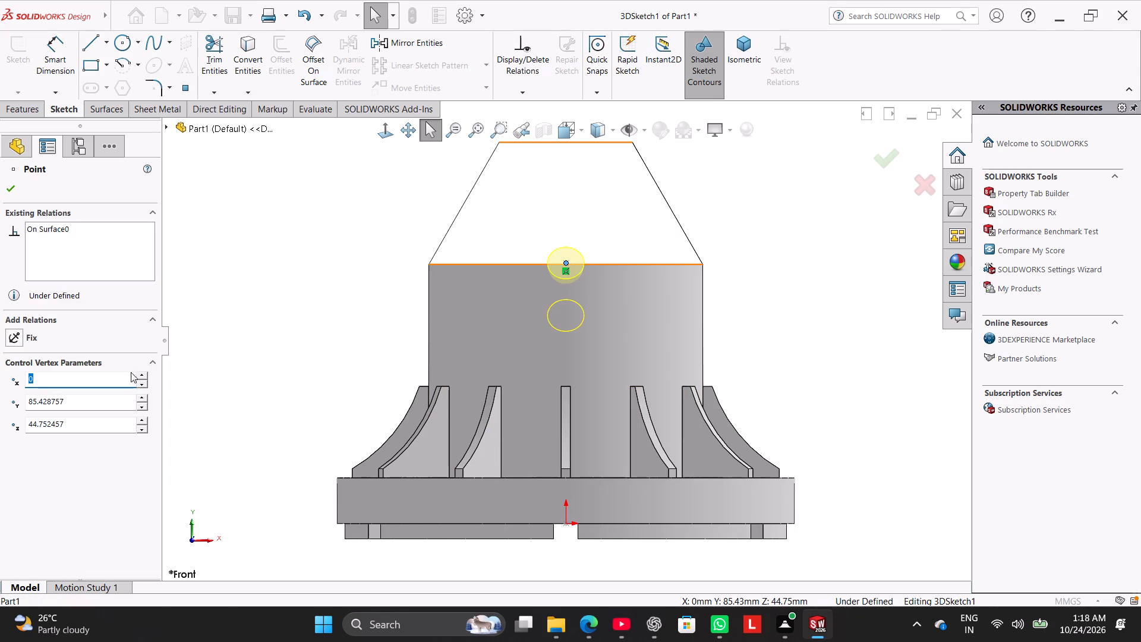
click(99, 402)
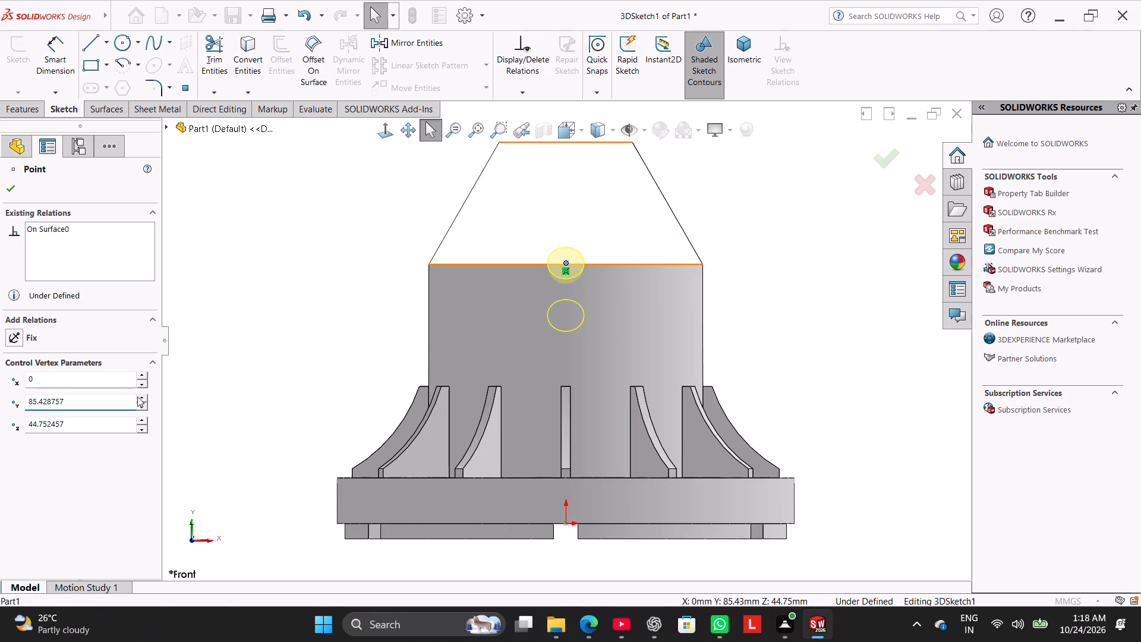
click(141, 396)
click(141, 396)
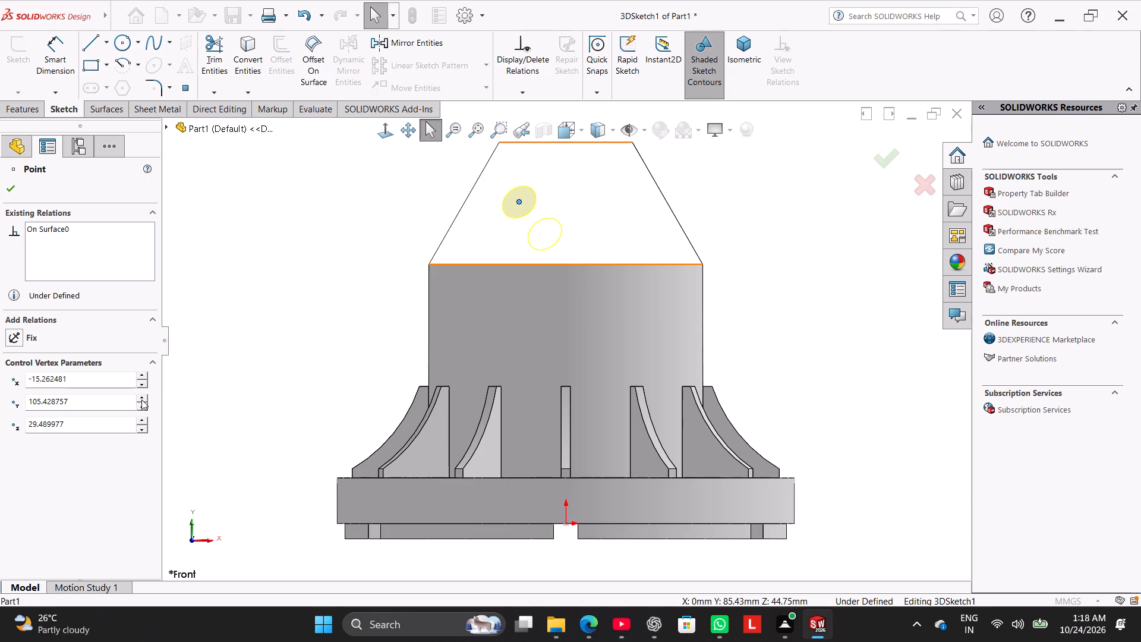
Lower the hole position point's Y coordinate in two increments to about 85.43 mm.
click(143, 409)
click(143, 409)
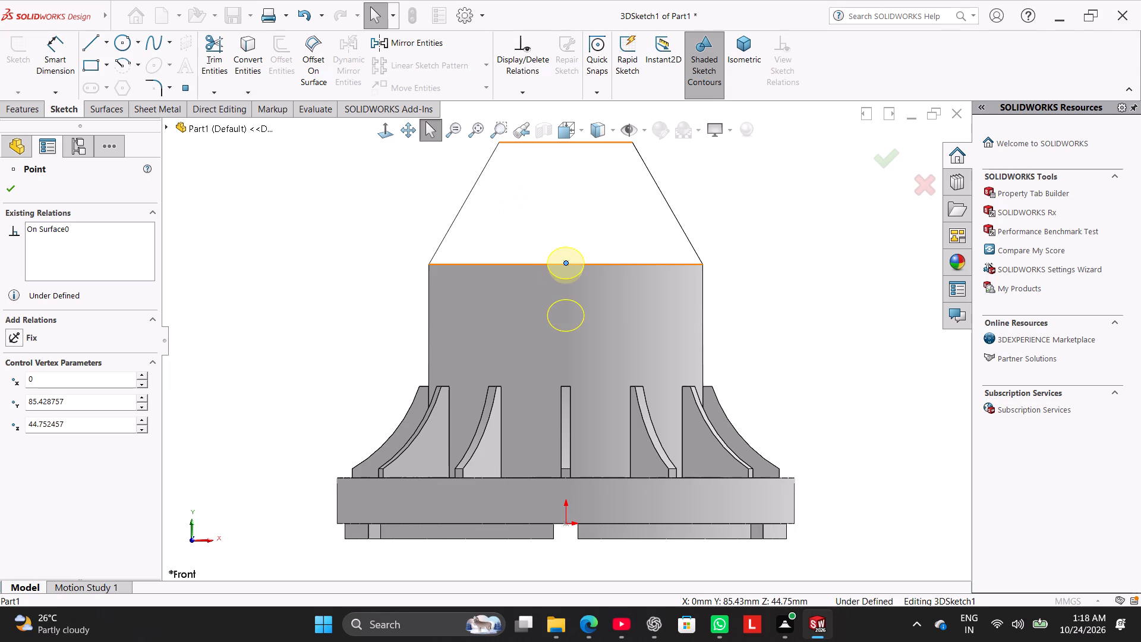
Move the hole position point up the cone face to about X -1.86, Y 103.34, Z 34.36 mm.
middle_drag(308, 368, 335, 428)
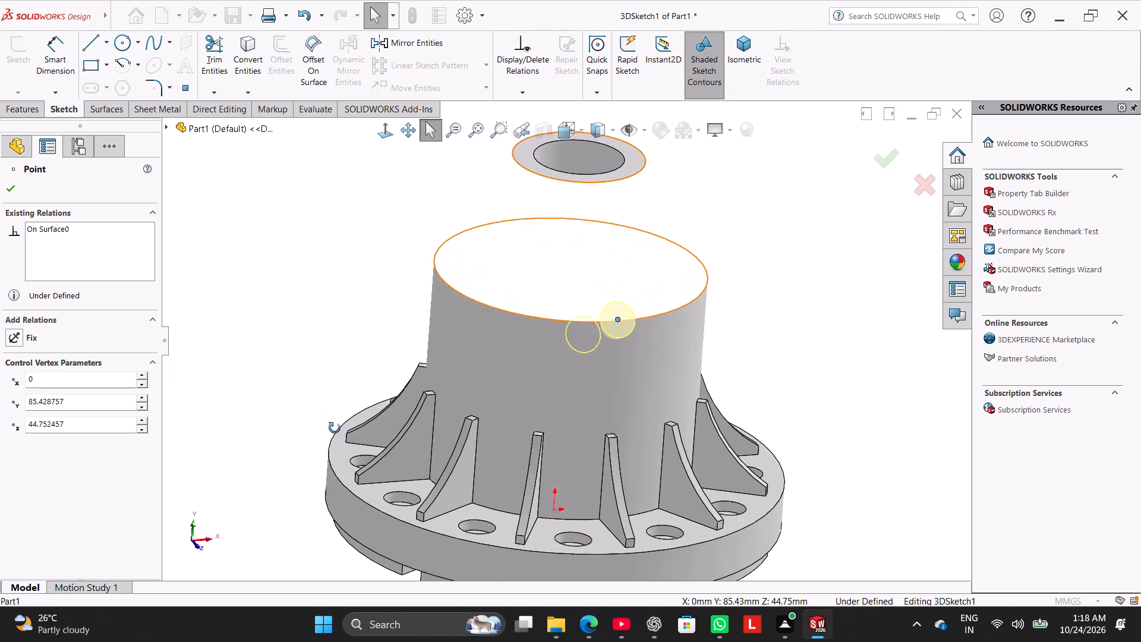
middle_drag(335, 428, 194, 471)
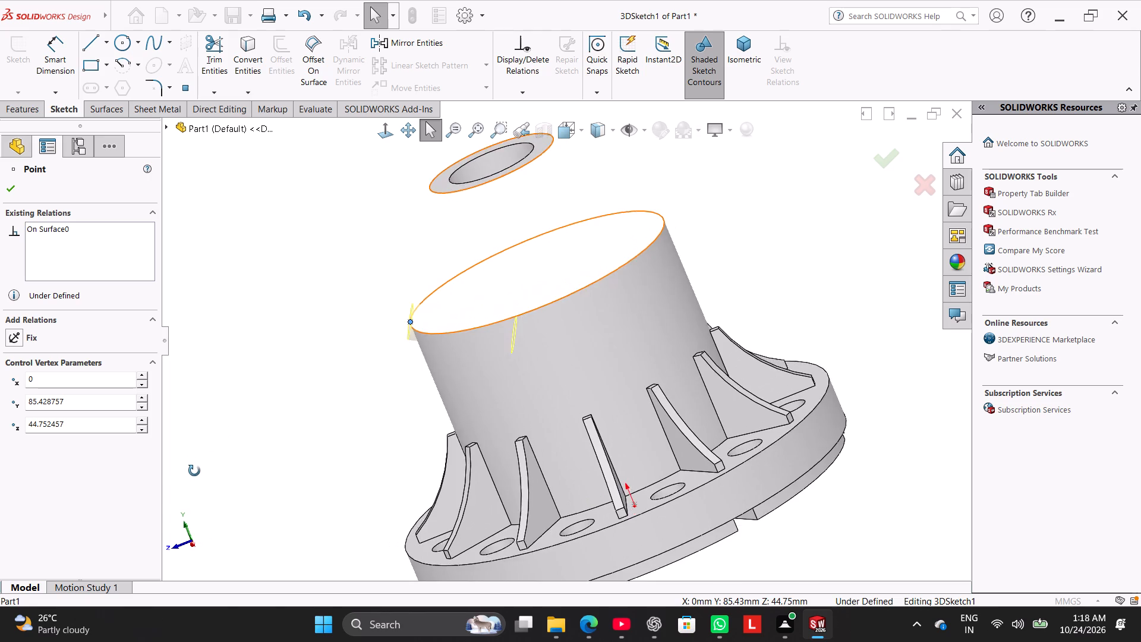
middle_drag(194, 471, 196, 479)
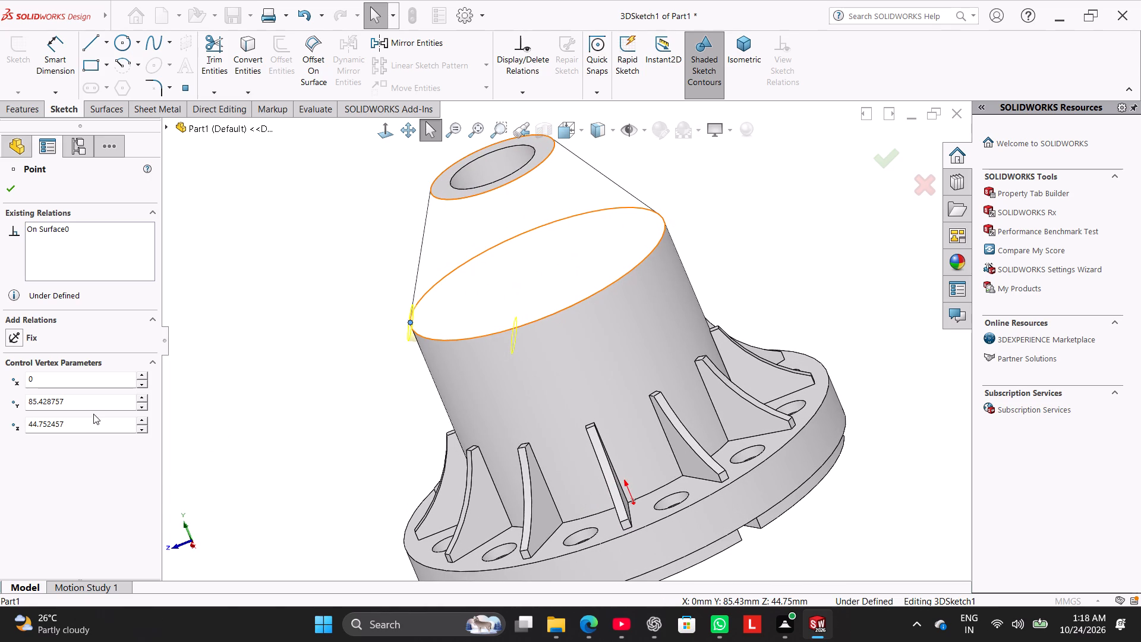
middle_drag(256, 432, 282, 490)
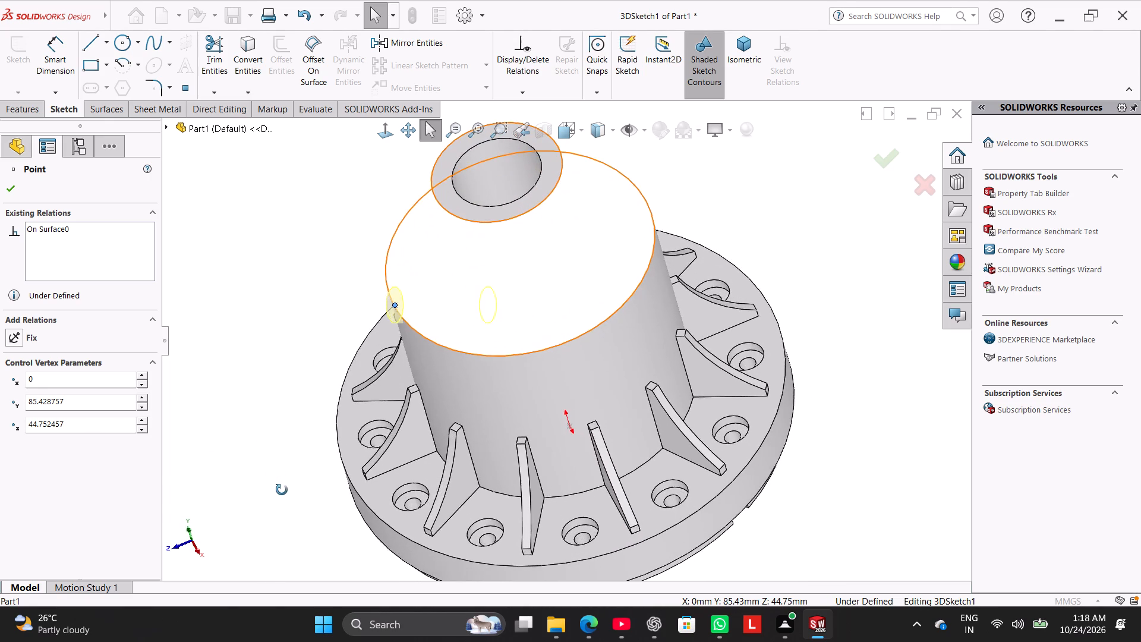
middle_drag(282, 490, 281, 450)
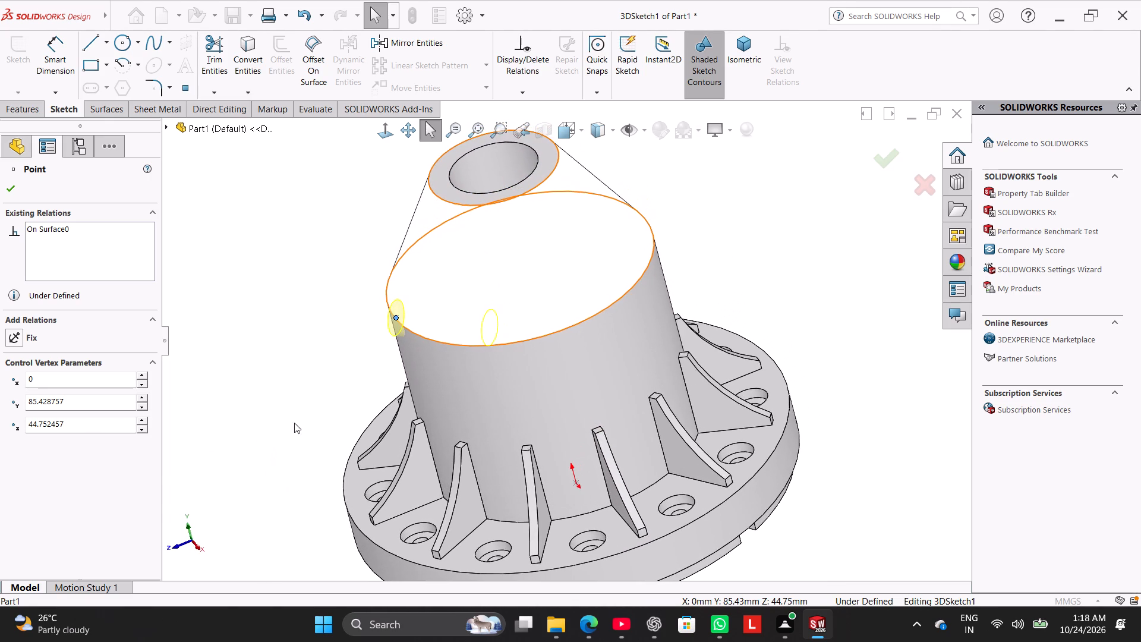
middle_drag(331, 389, 376, 409)
drag(387, 316, 405, 278)
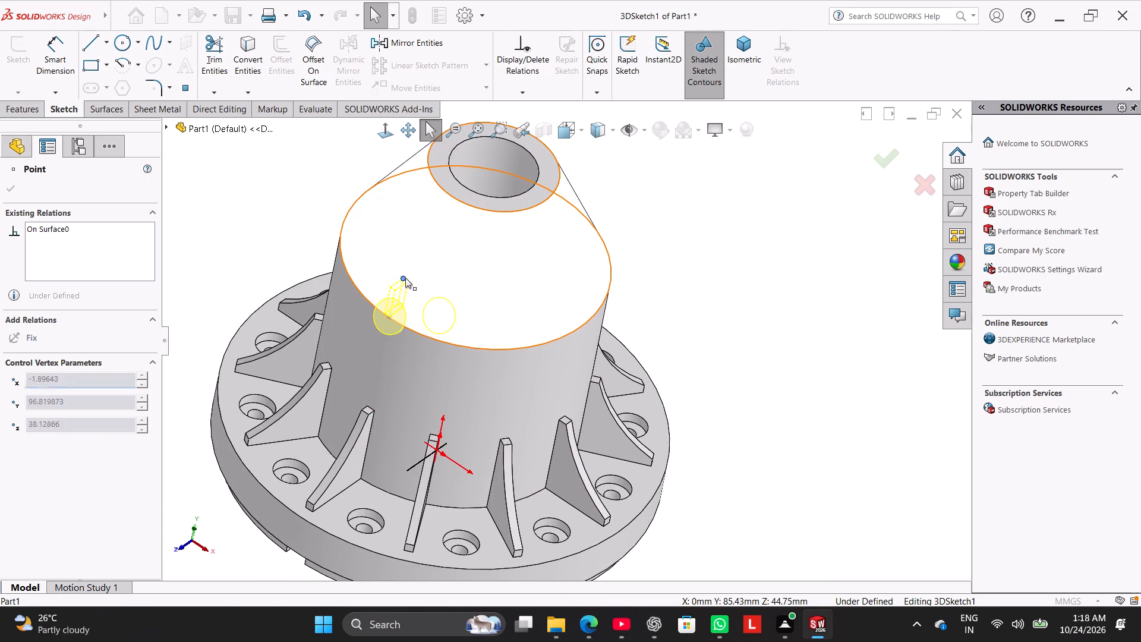
drag(405, 278, 419, 259)
click(277, 250)
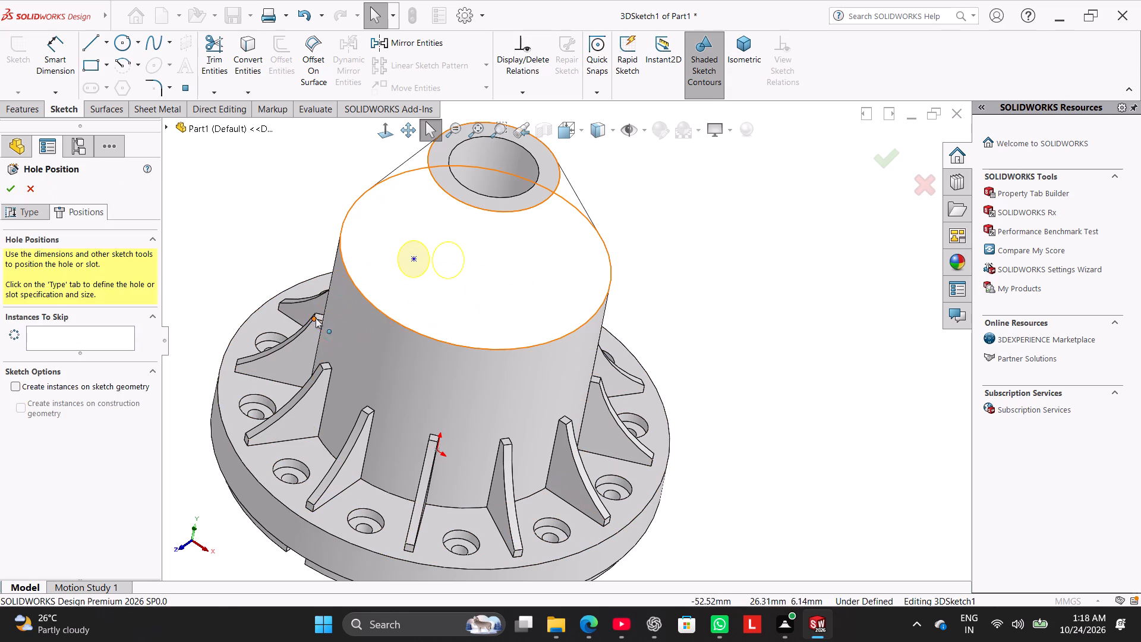
Set the hole position point's X coordinate to 0.
click(415, 259)
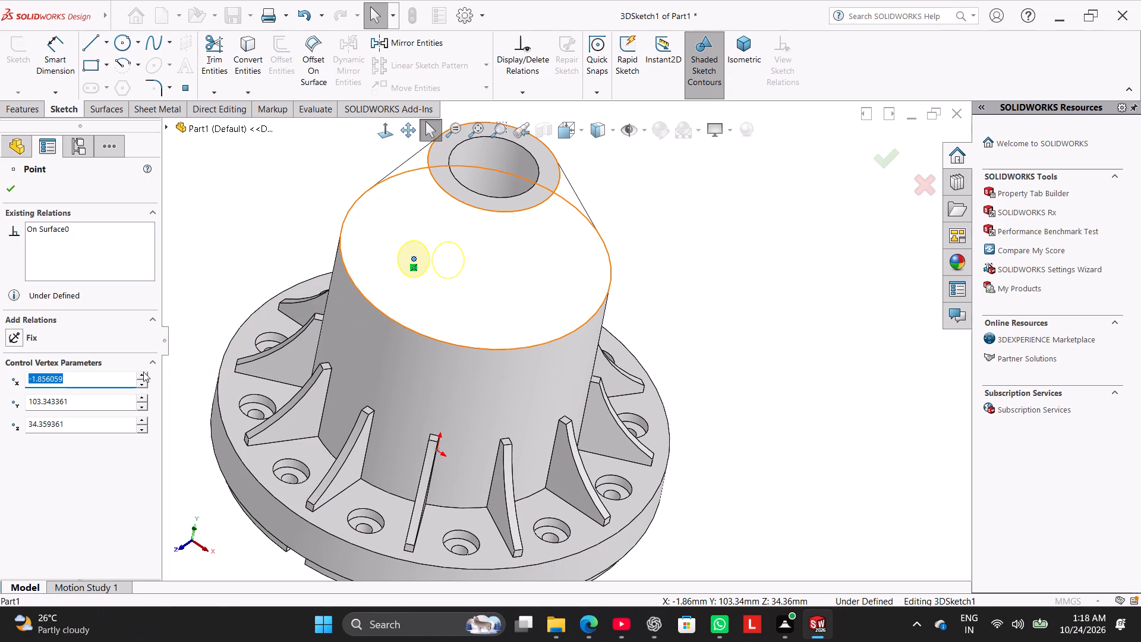
key(0)
key(Return)
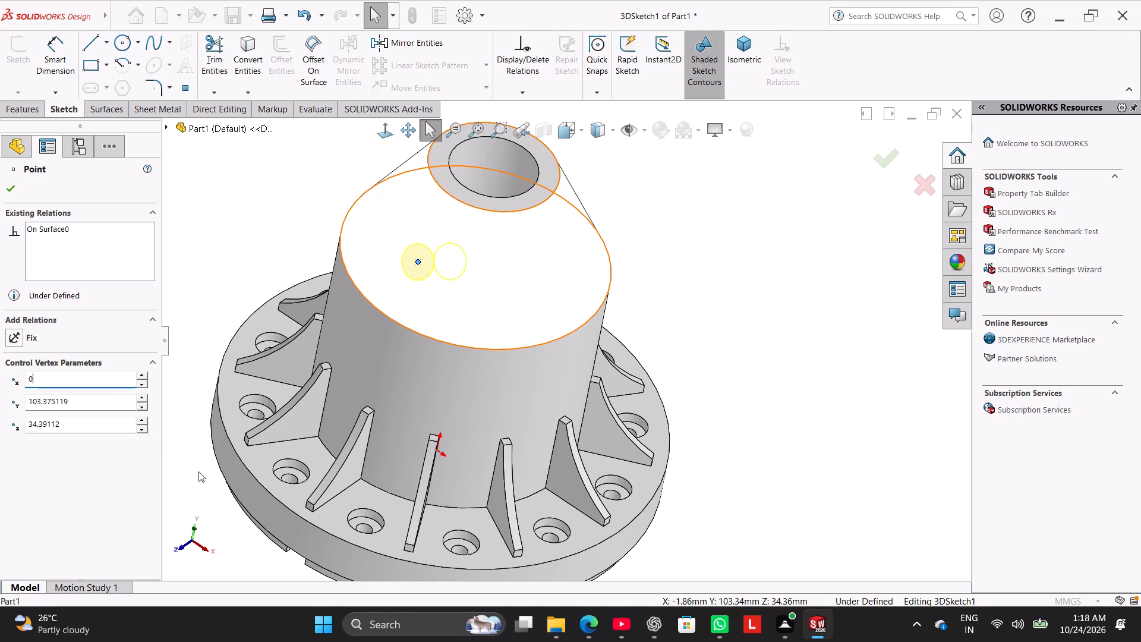
Set the hole position point's Y coordinate to 105 mm, the sum of 15, 70 and 20.
scroll(201, 475, up, 2)
middle_drag(250, 458, 300, 292)
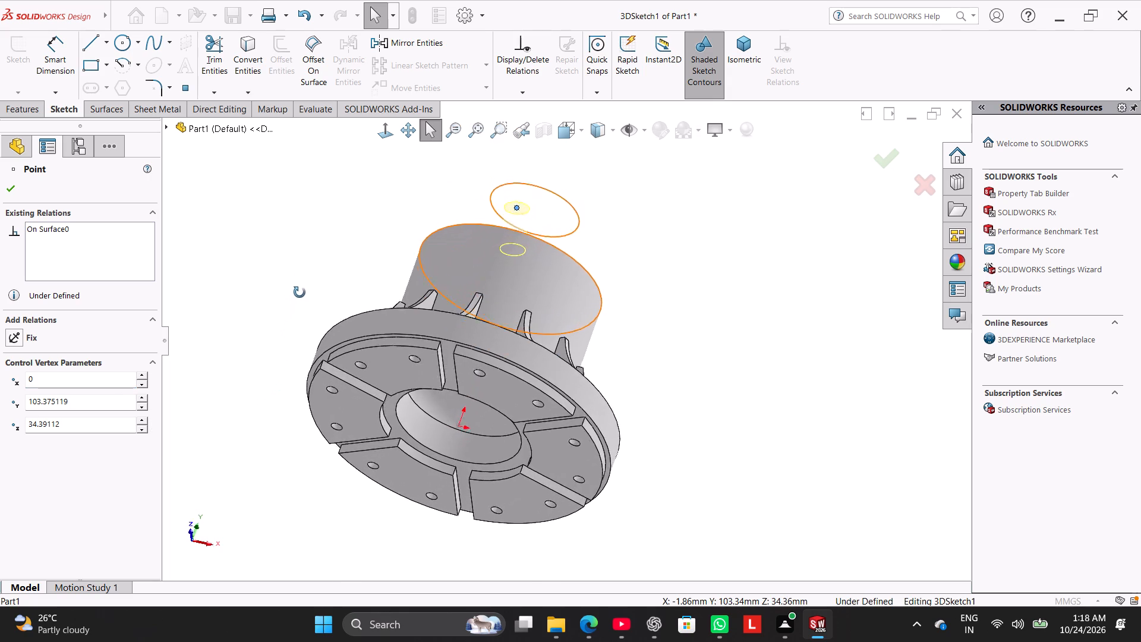
middle_drag(300, 292, 225, 299)
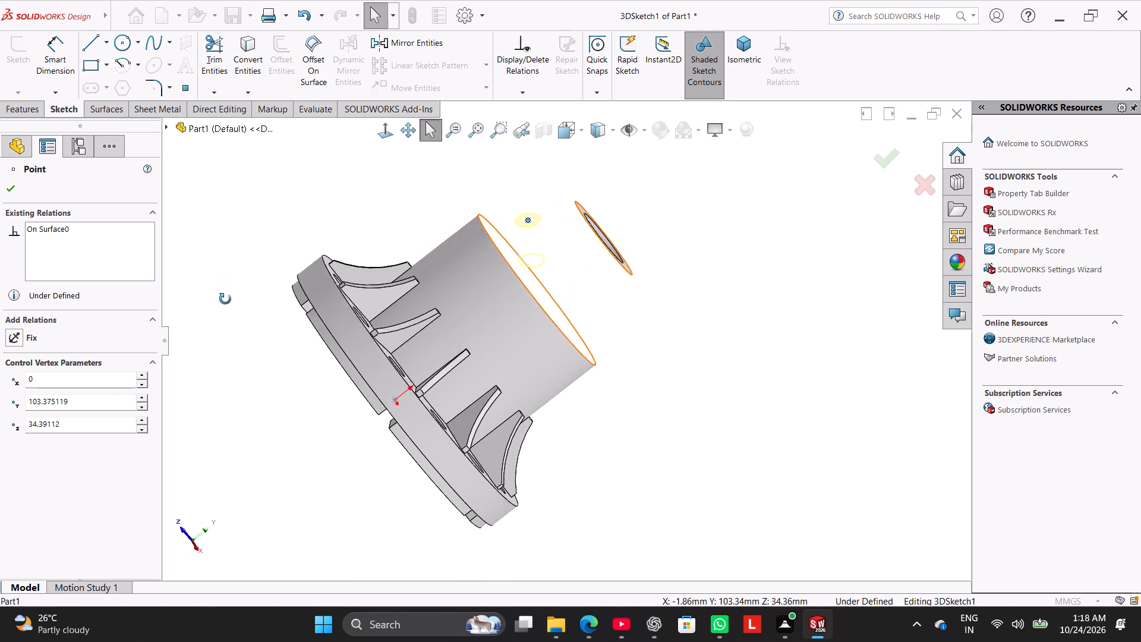
middle_drag(225, 299, 198, 347)
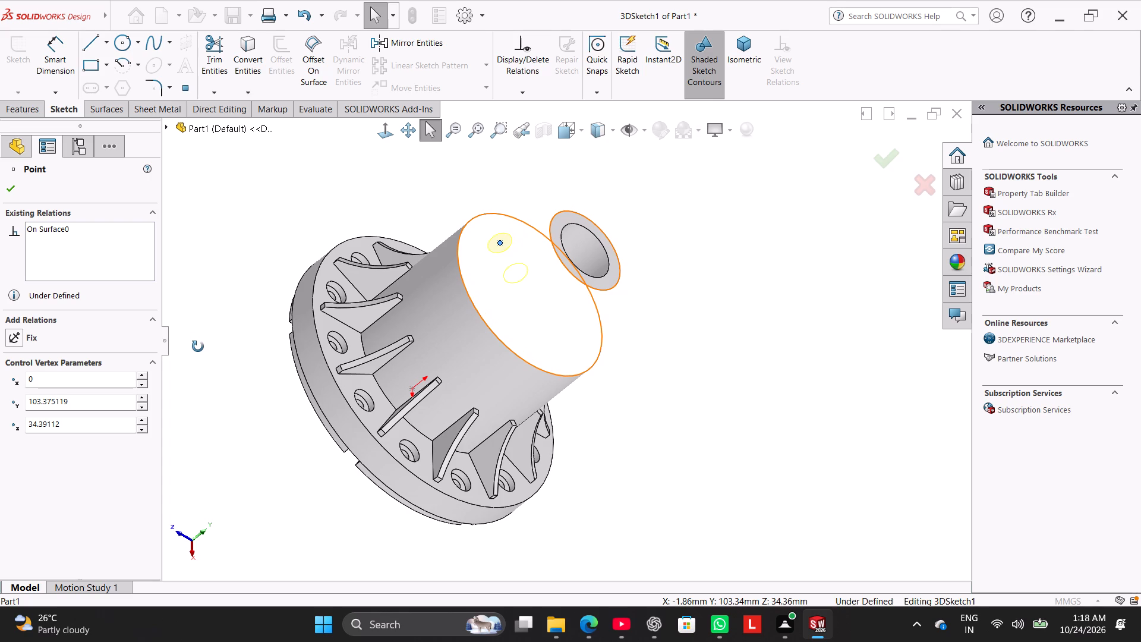
middle_drag(198, 347, 171, 293)
middle_drag(187, 332, 166, 263)
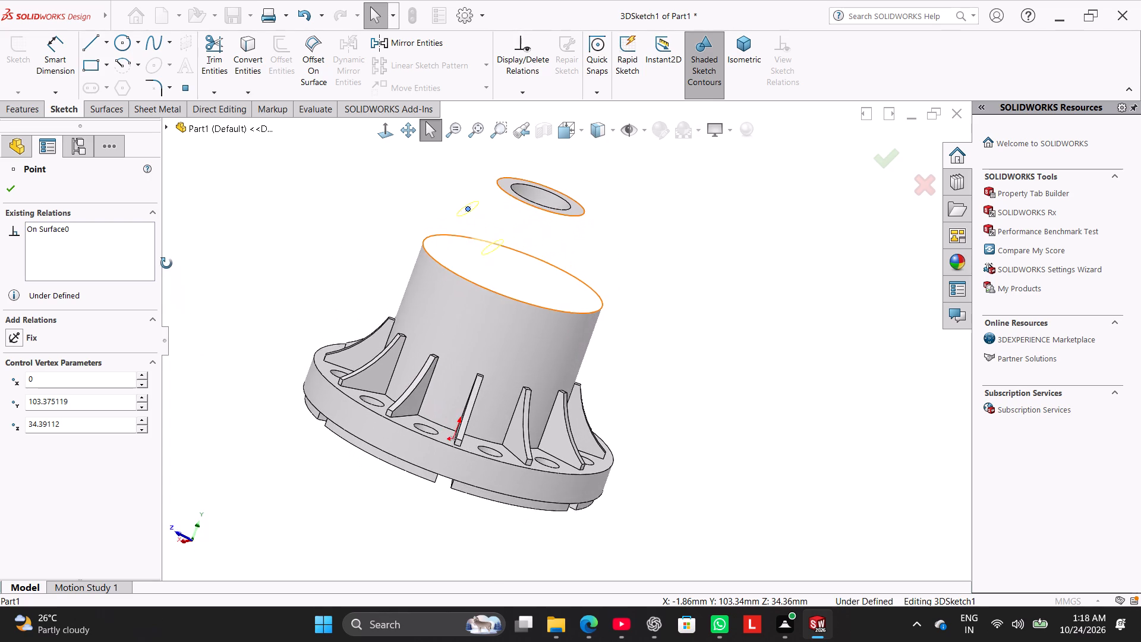
middle_drag(166, 263, 188, 311)
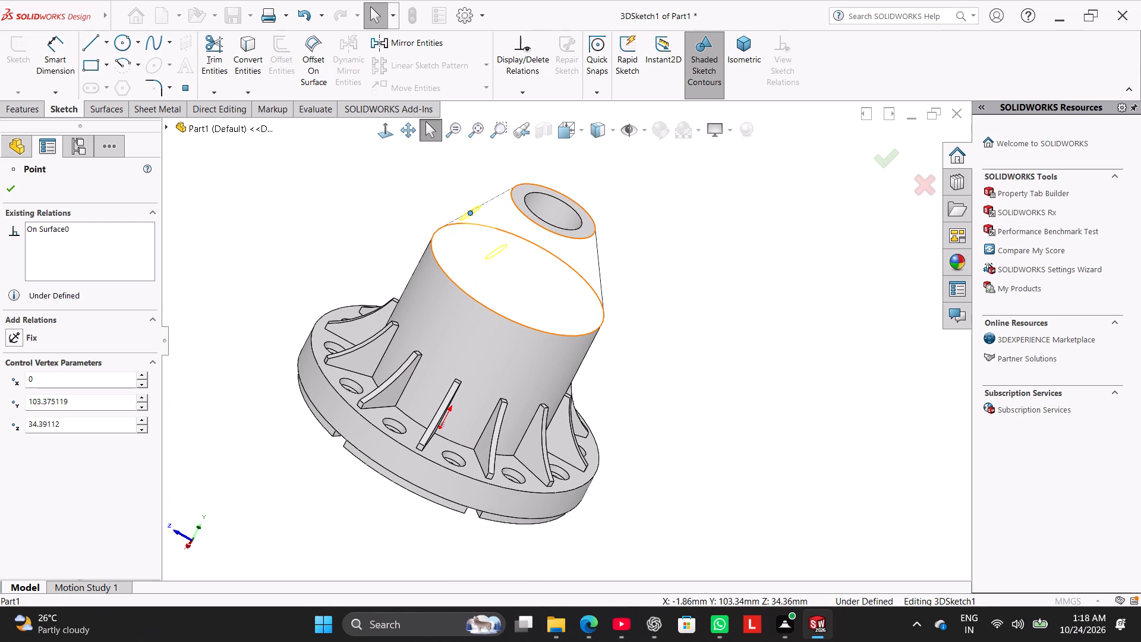
double_click(92, 402)
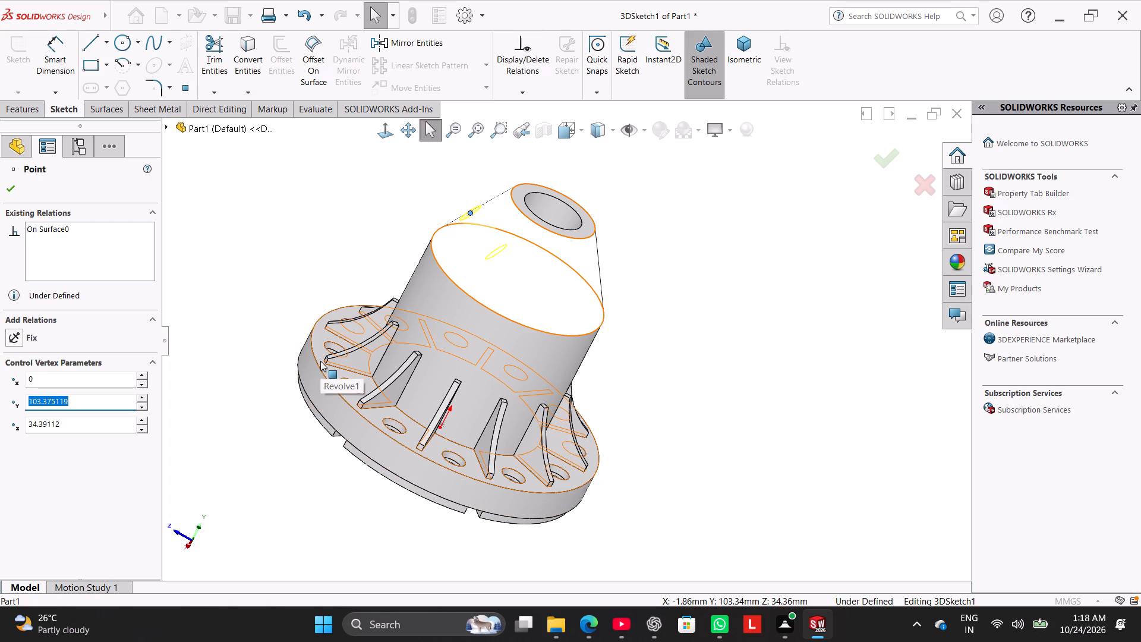
text(15+)
key(7)
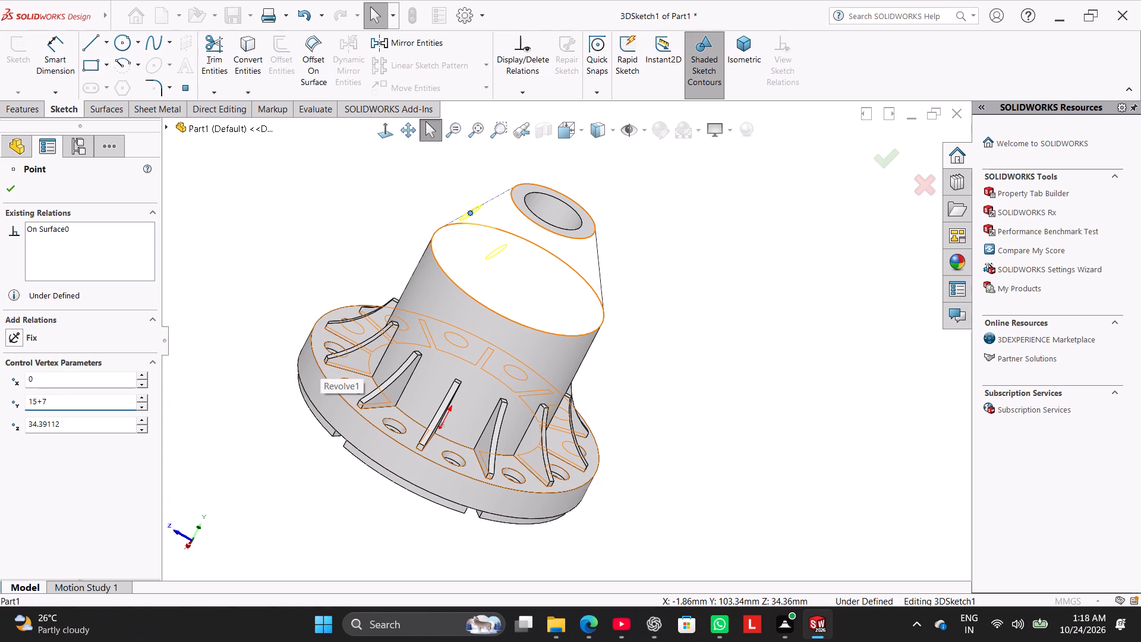
key(0)
key(plus)
text(20)
key(Return)
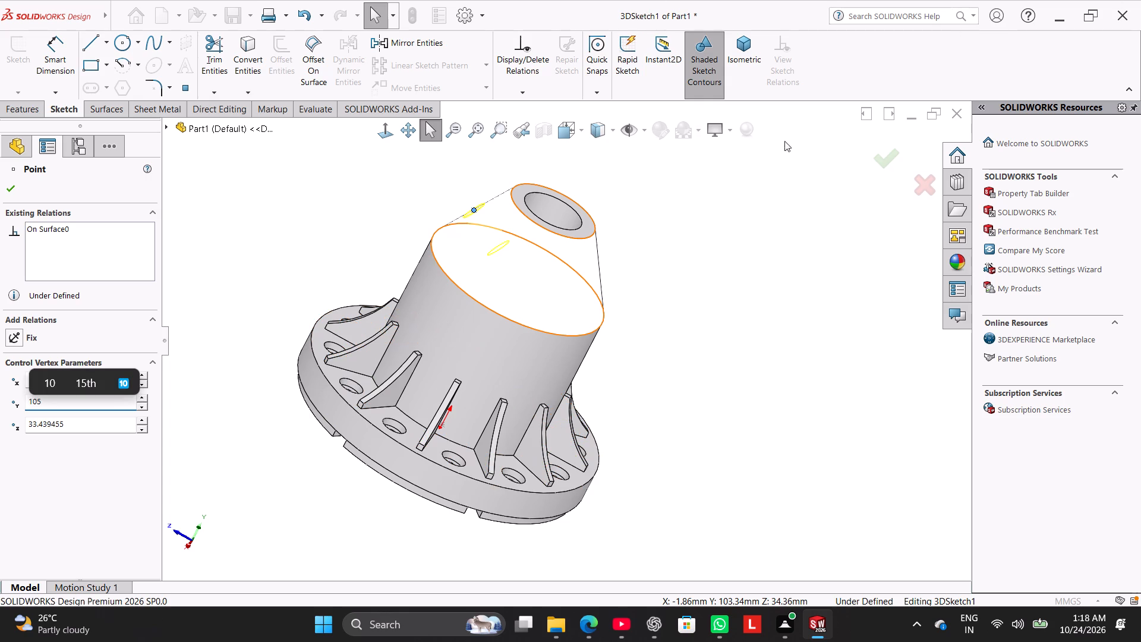
click(326, 228)
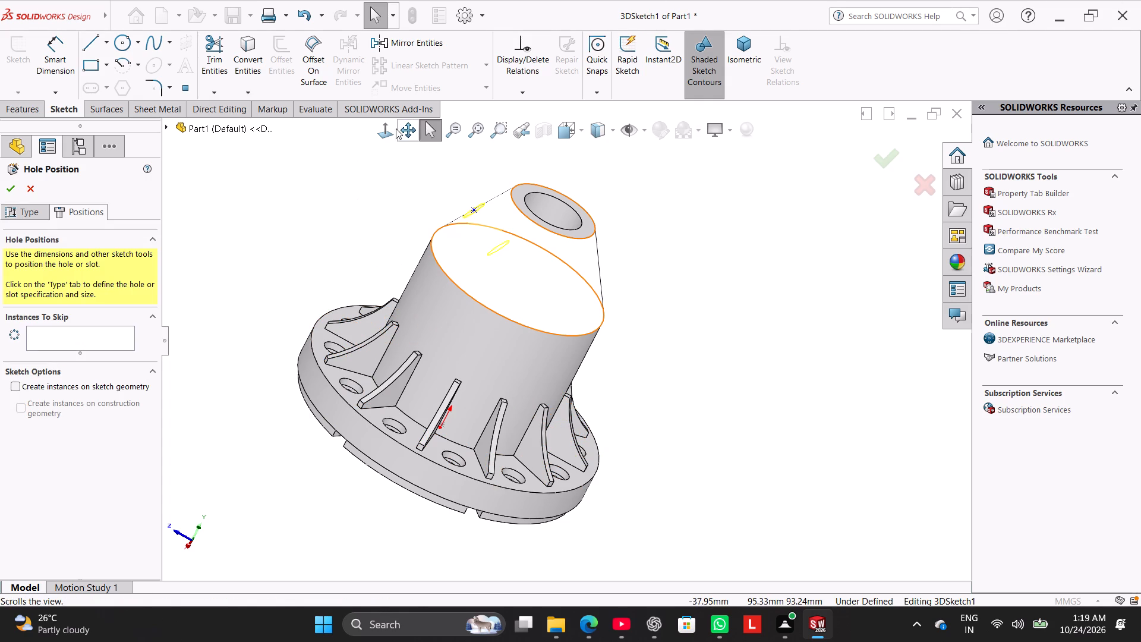
Reset the hole position point's X coordinate to 0 in the front view.
click(393, 130)
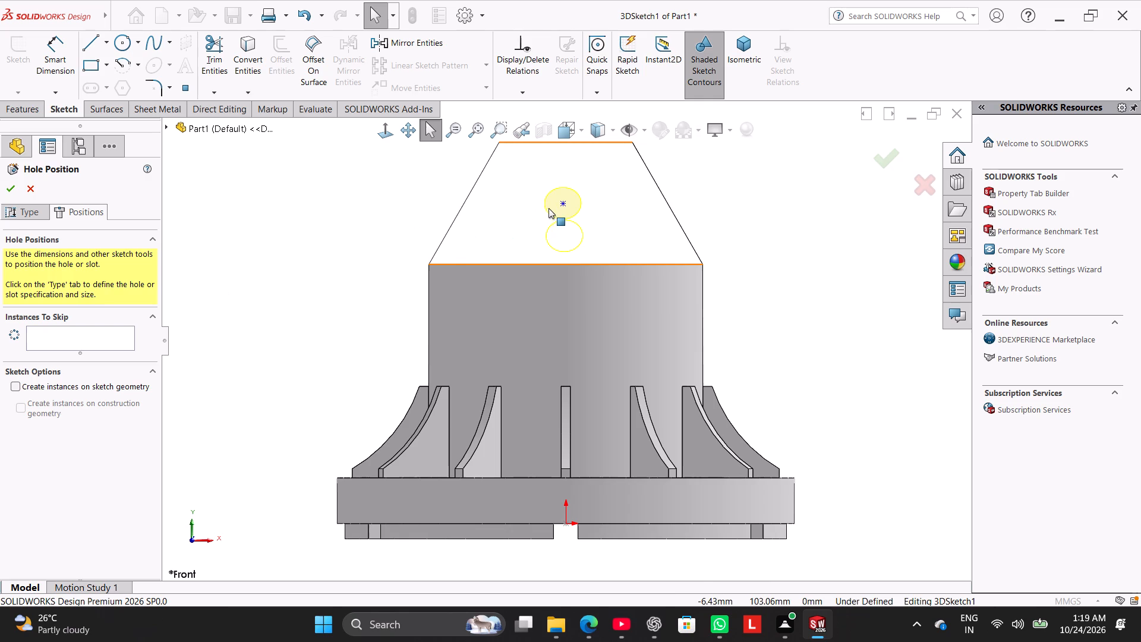
click(564, 203)
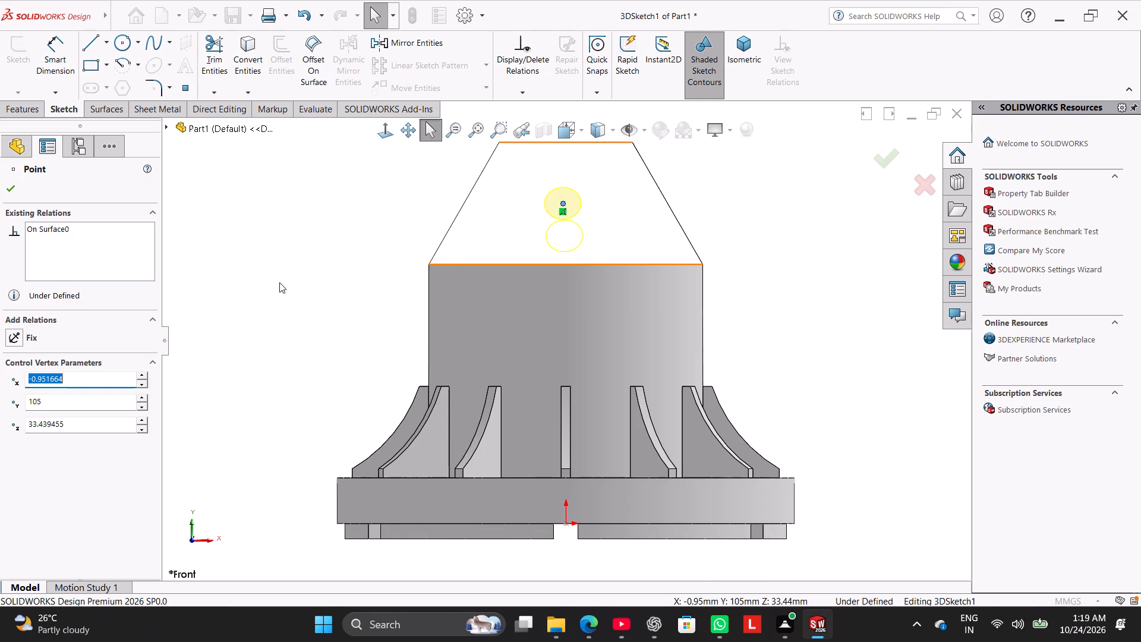
key(0)
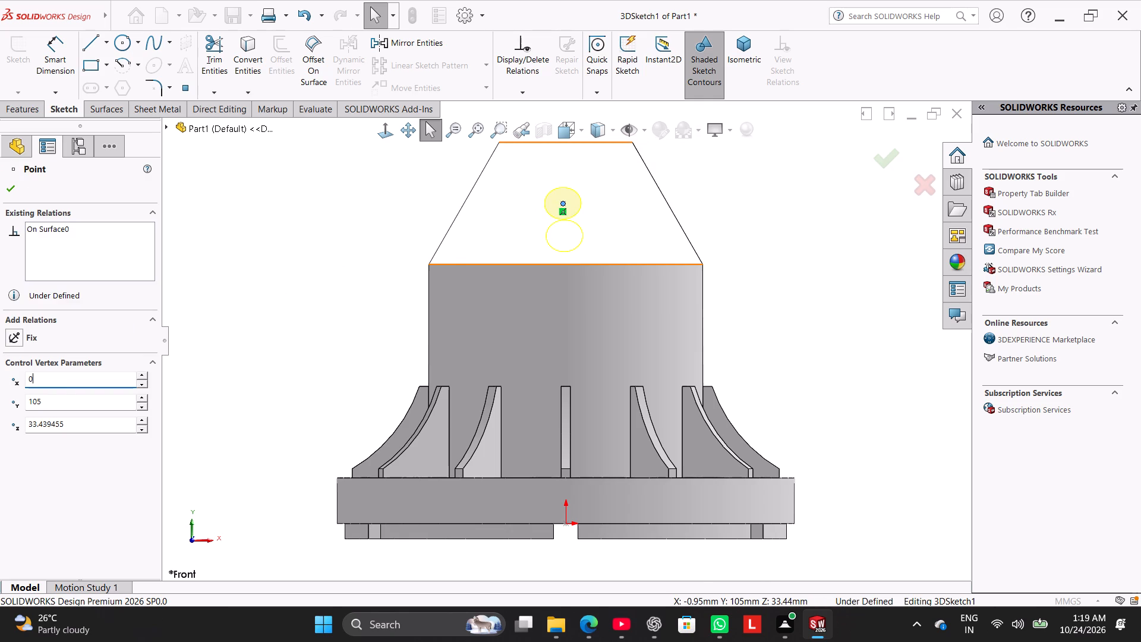
key(Return)
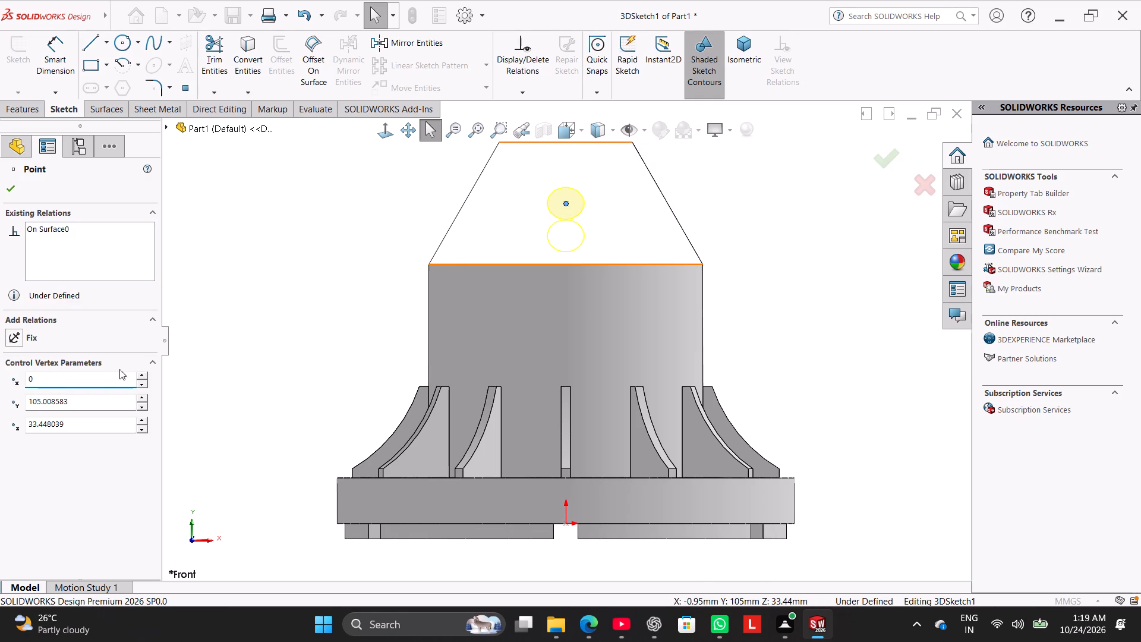
Set the hole position point's Y coordinate to exactly 105 mm again.
double_click(99, 401)
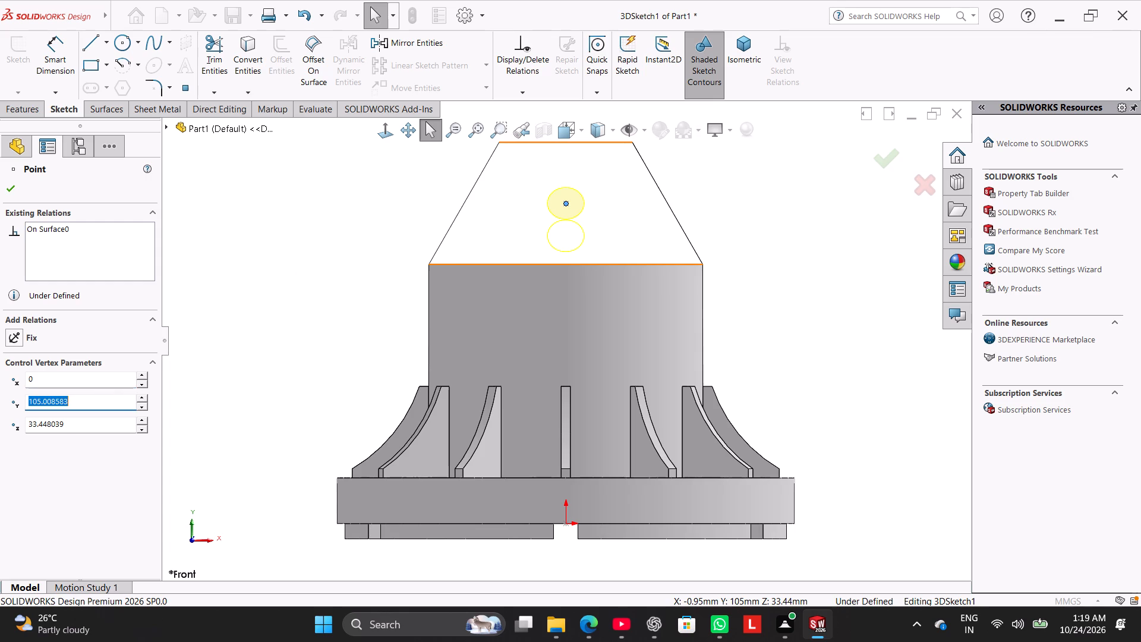
text(105)
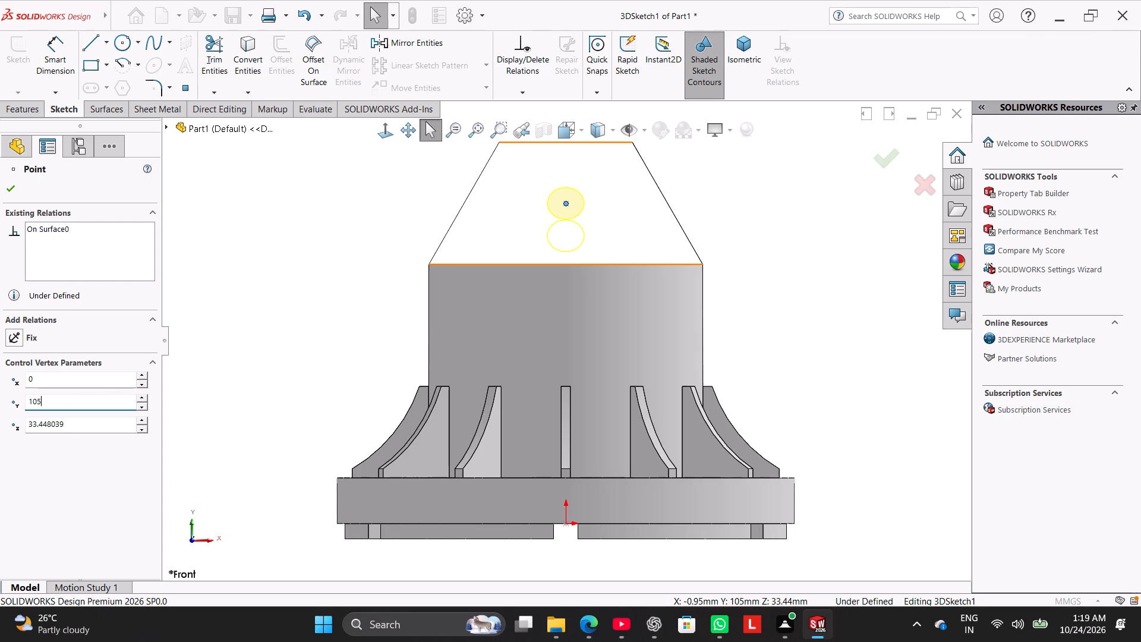
key(Return)
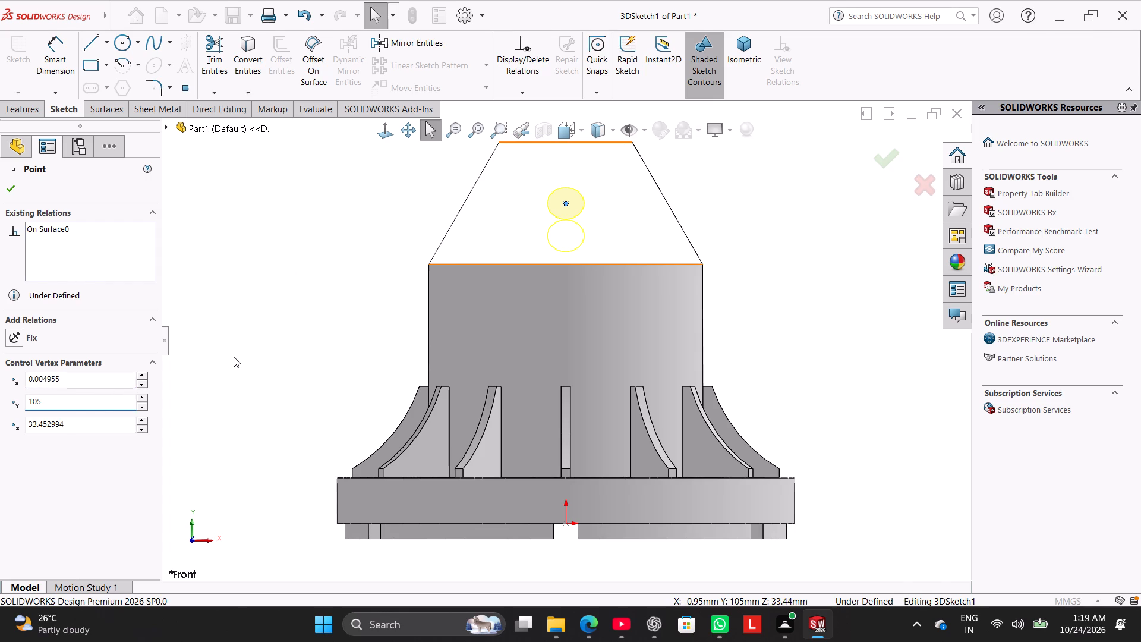
click(234, 357)
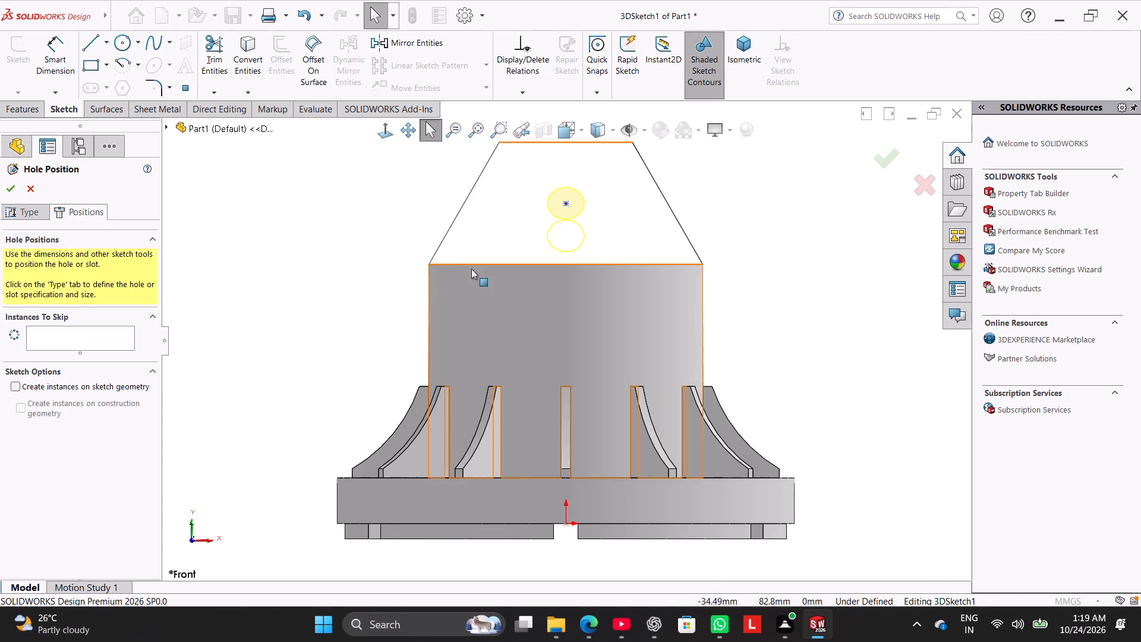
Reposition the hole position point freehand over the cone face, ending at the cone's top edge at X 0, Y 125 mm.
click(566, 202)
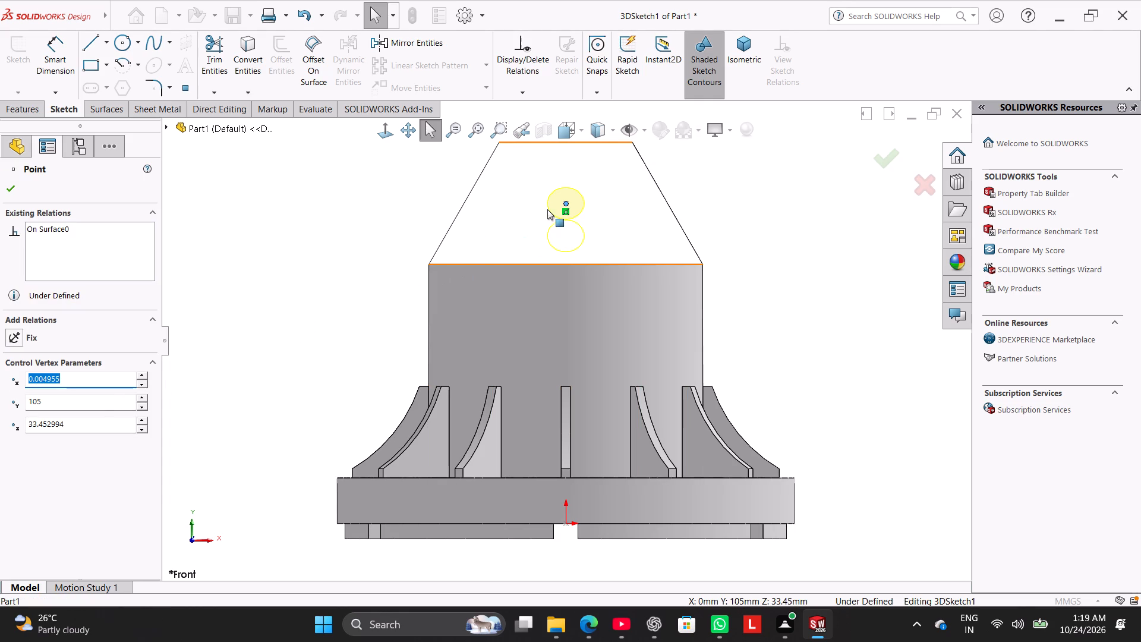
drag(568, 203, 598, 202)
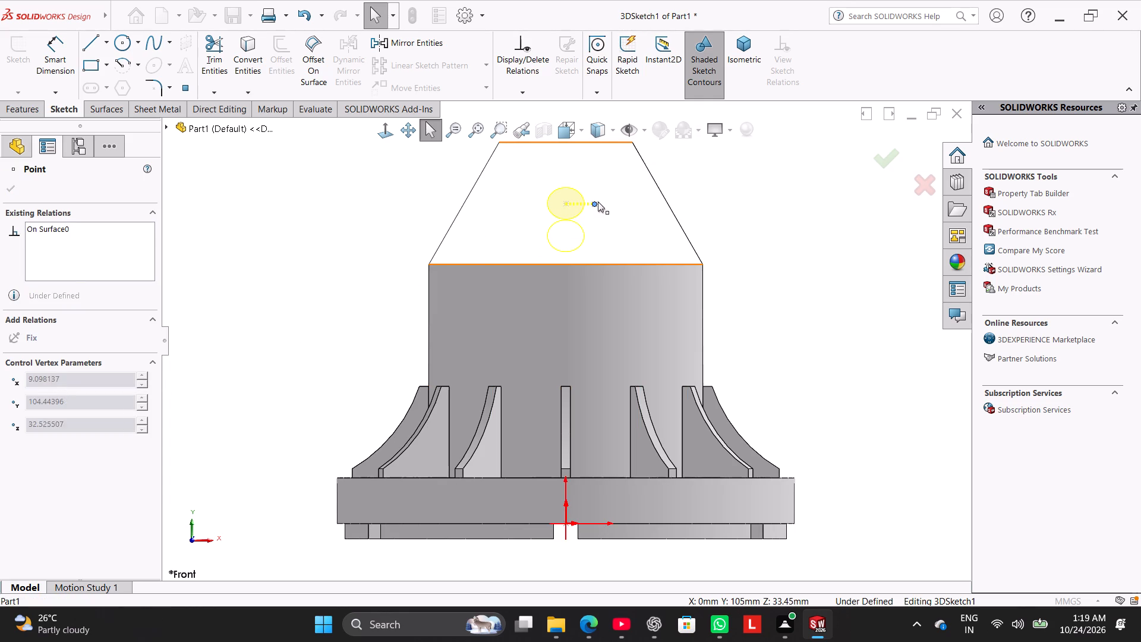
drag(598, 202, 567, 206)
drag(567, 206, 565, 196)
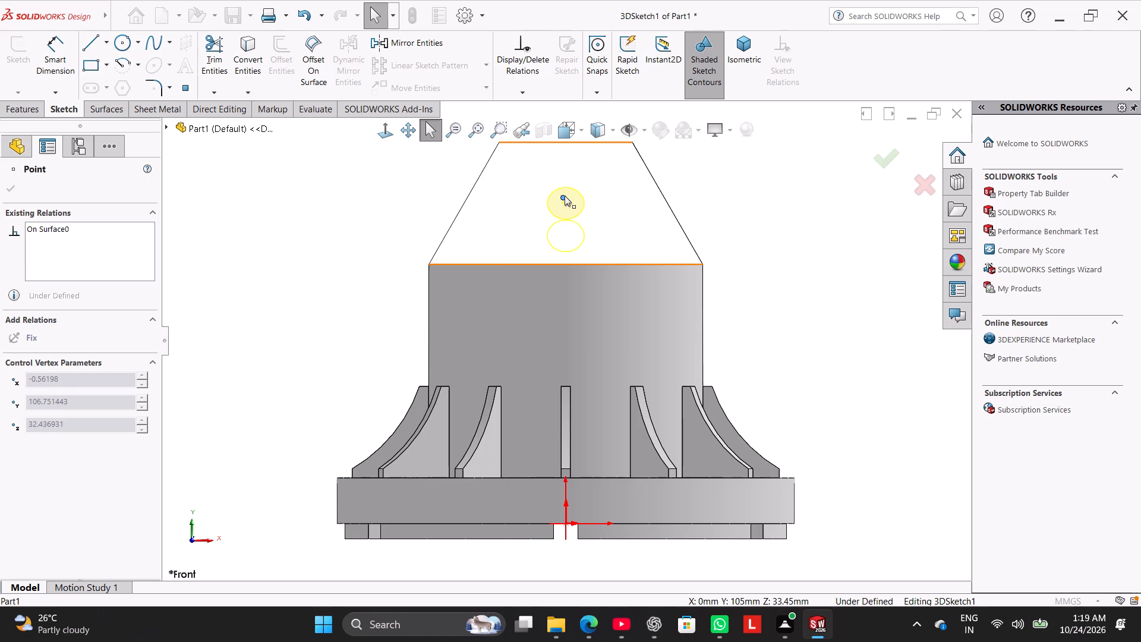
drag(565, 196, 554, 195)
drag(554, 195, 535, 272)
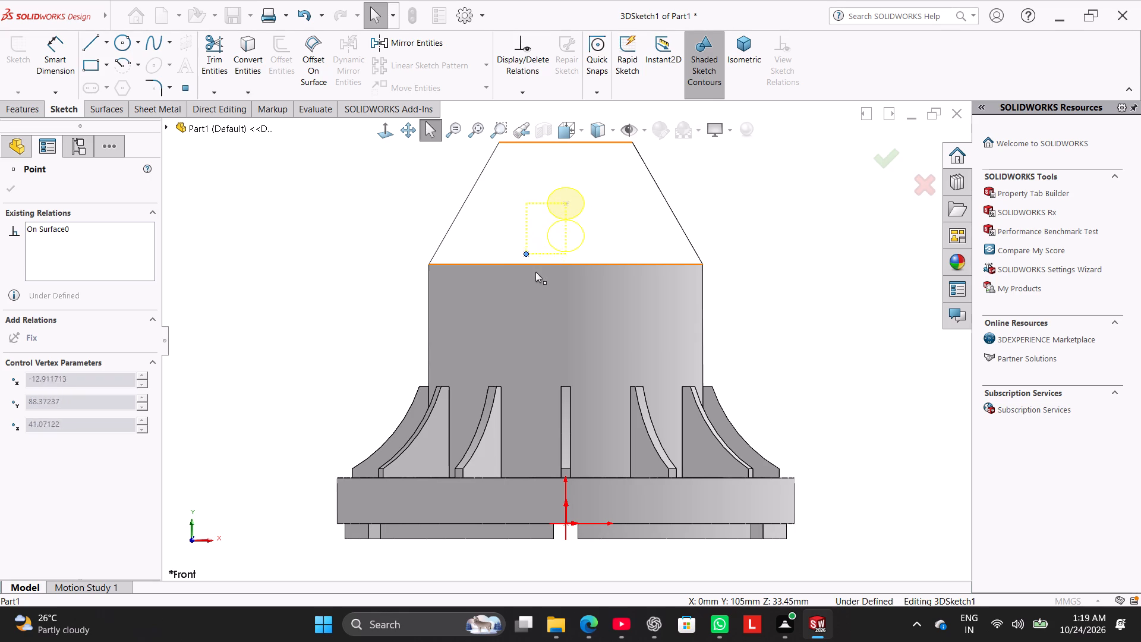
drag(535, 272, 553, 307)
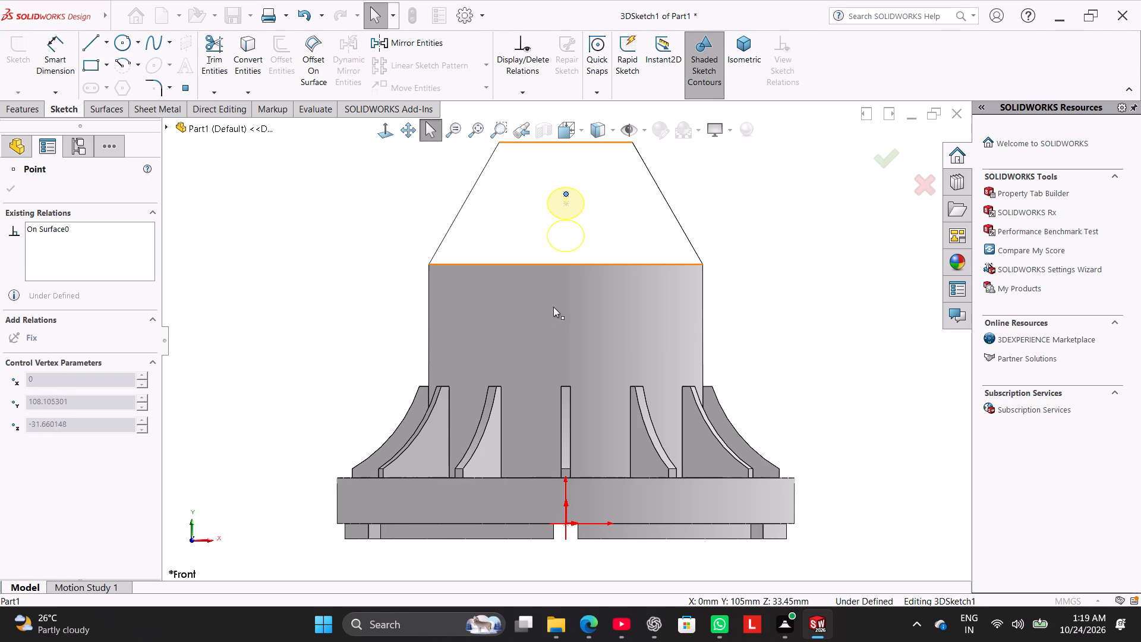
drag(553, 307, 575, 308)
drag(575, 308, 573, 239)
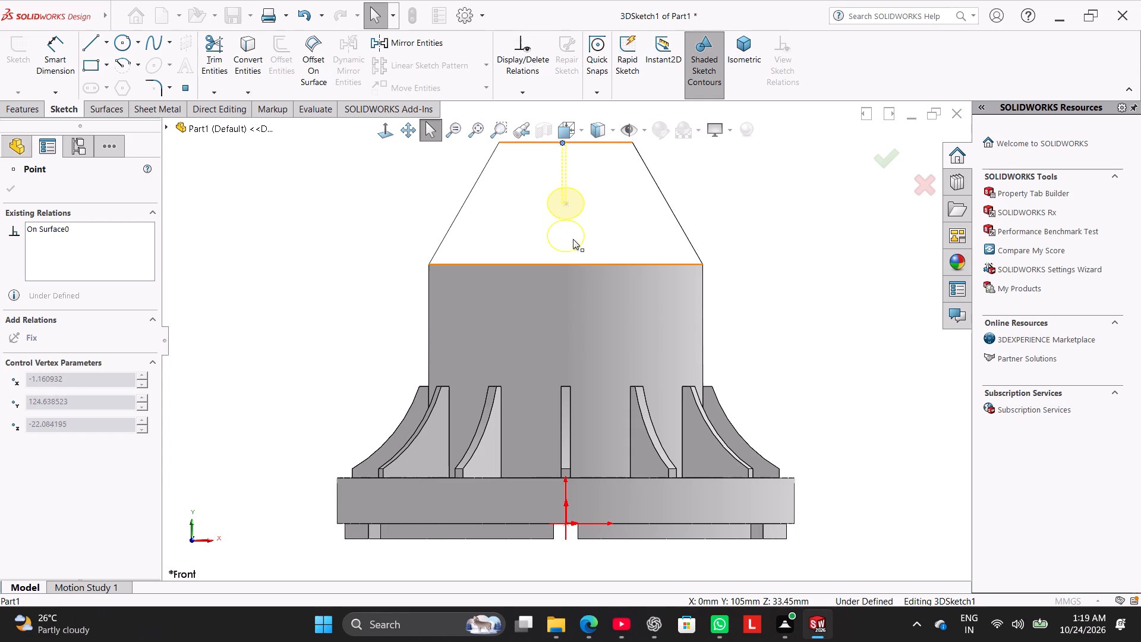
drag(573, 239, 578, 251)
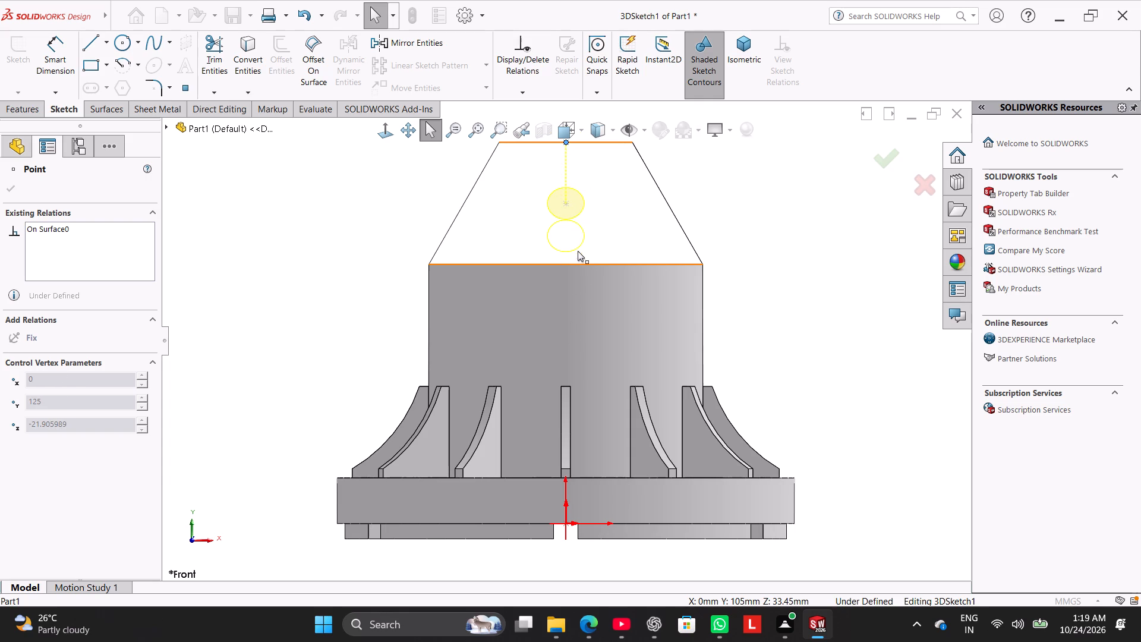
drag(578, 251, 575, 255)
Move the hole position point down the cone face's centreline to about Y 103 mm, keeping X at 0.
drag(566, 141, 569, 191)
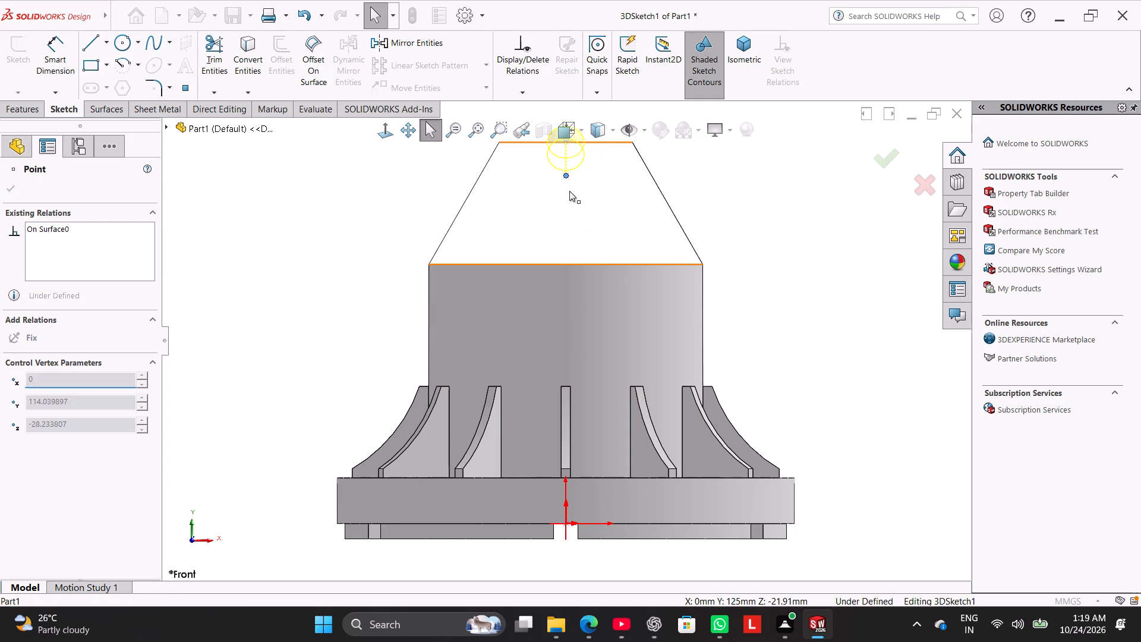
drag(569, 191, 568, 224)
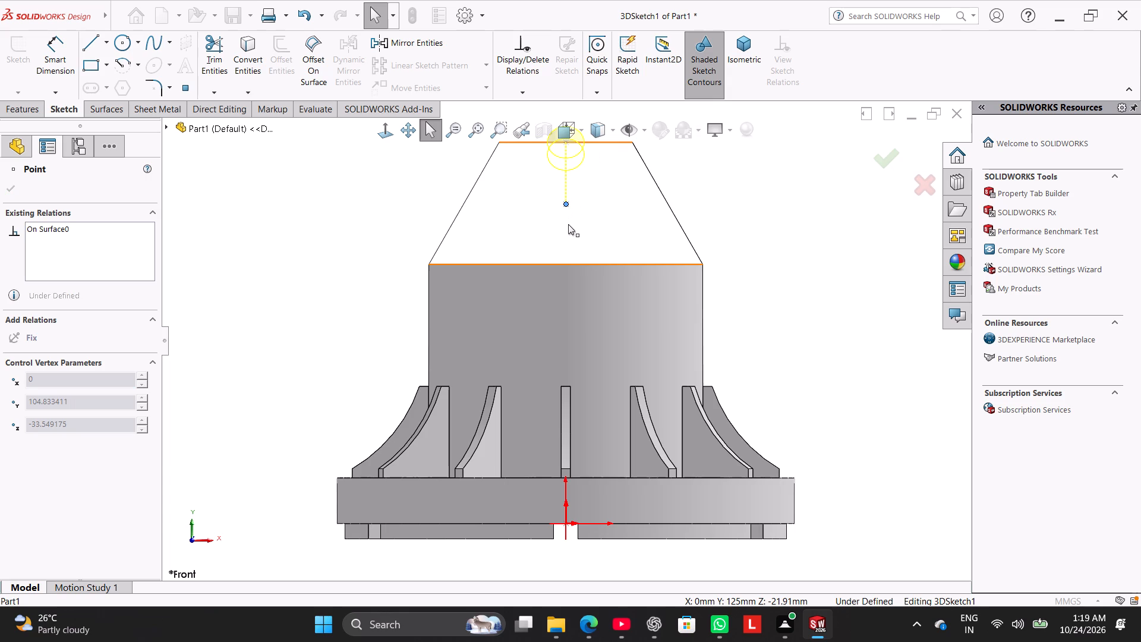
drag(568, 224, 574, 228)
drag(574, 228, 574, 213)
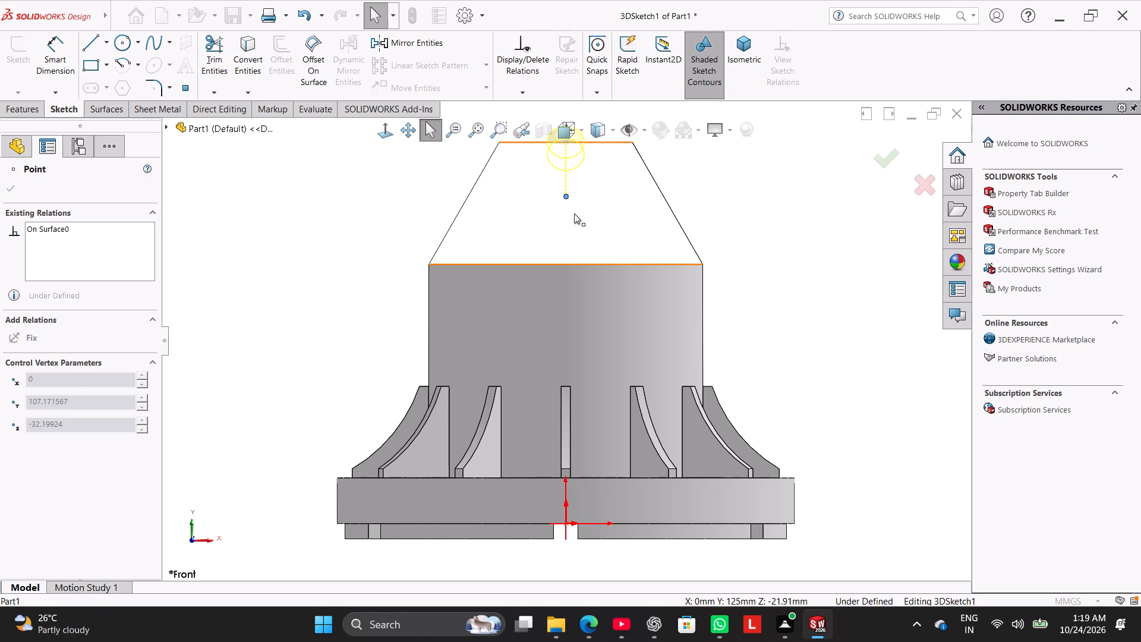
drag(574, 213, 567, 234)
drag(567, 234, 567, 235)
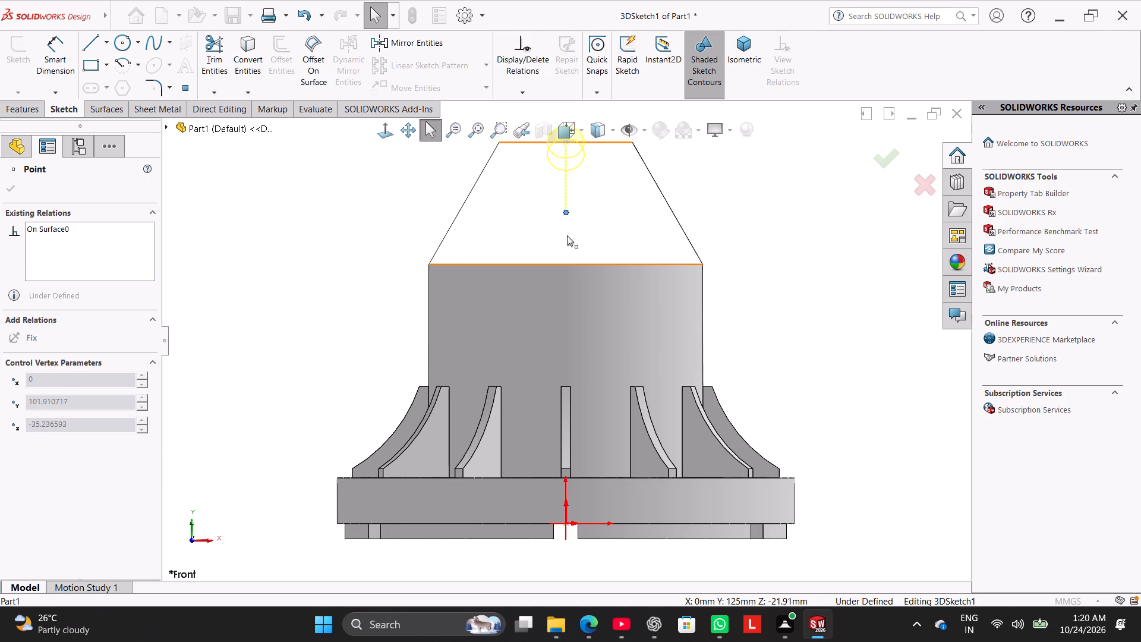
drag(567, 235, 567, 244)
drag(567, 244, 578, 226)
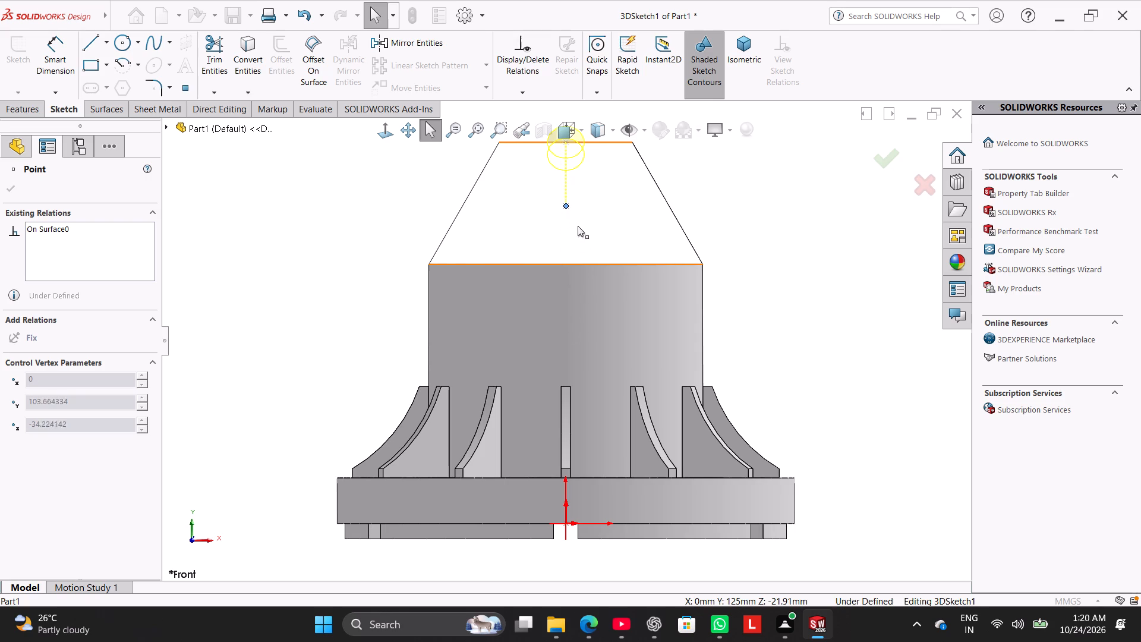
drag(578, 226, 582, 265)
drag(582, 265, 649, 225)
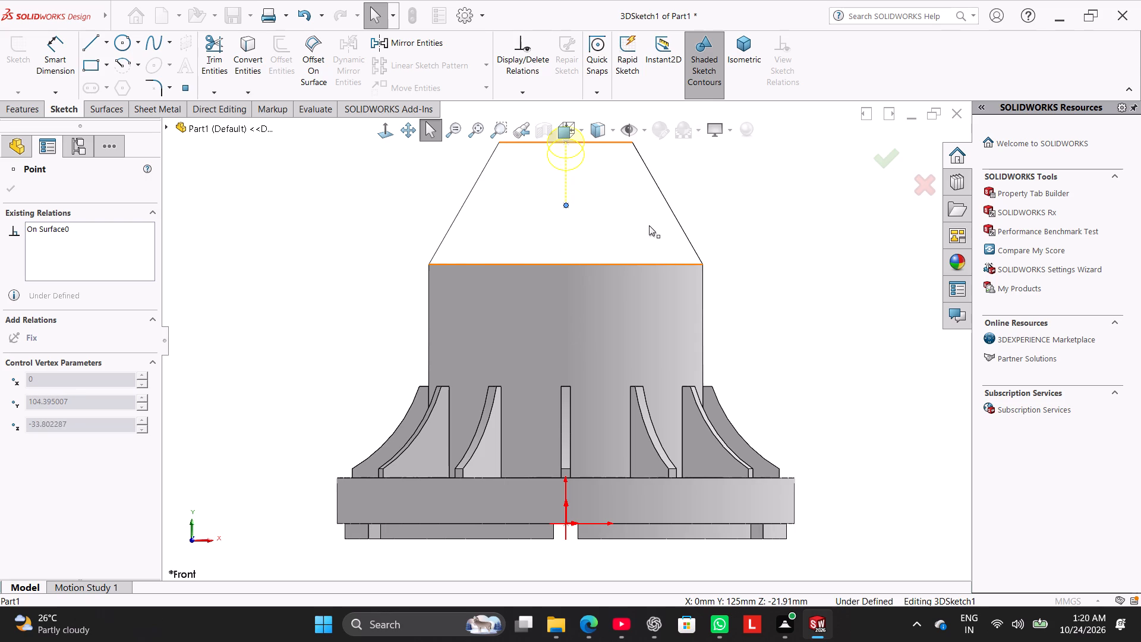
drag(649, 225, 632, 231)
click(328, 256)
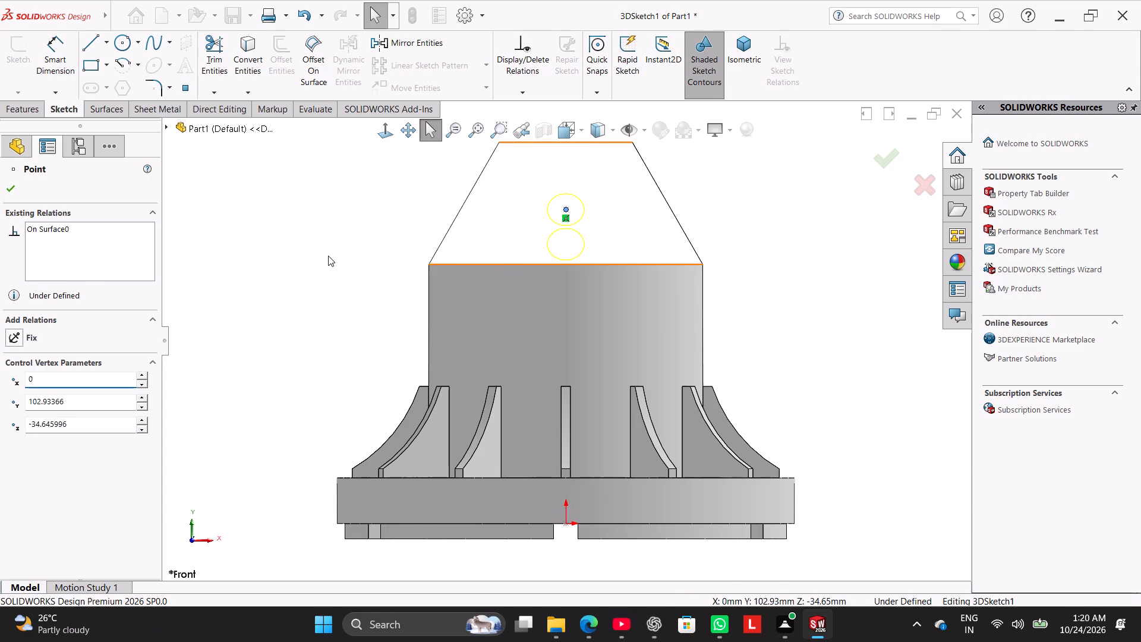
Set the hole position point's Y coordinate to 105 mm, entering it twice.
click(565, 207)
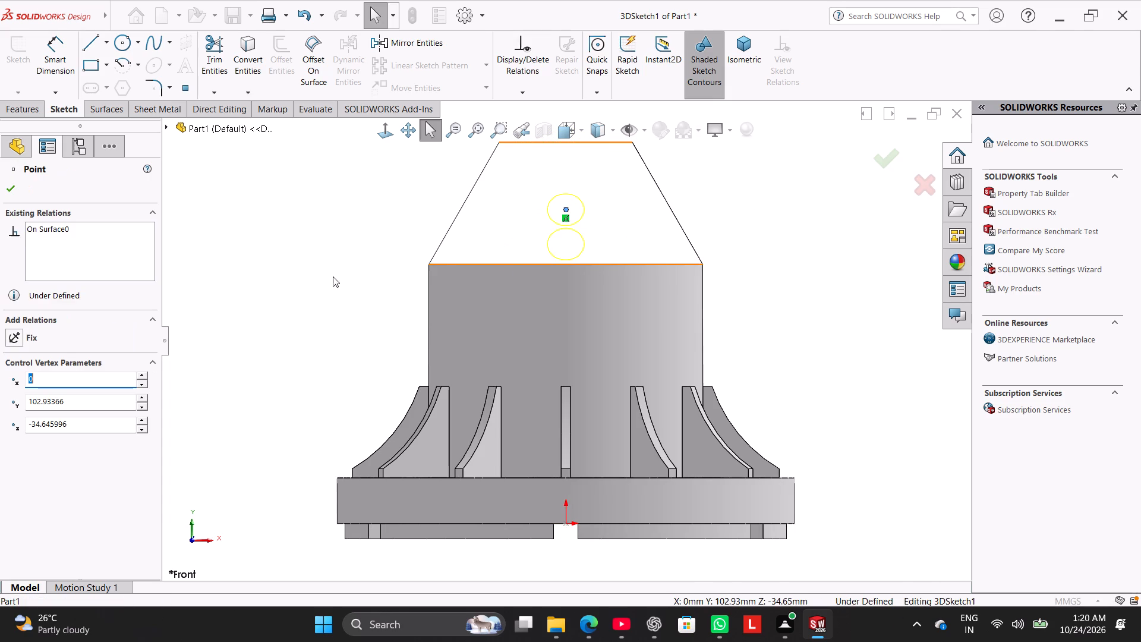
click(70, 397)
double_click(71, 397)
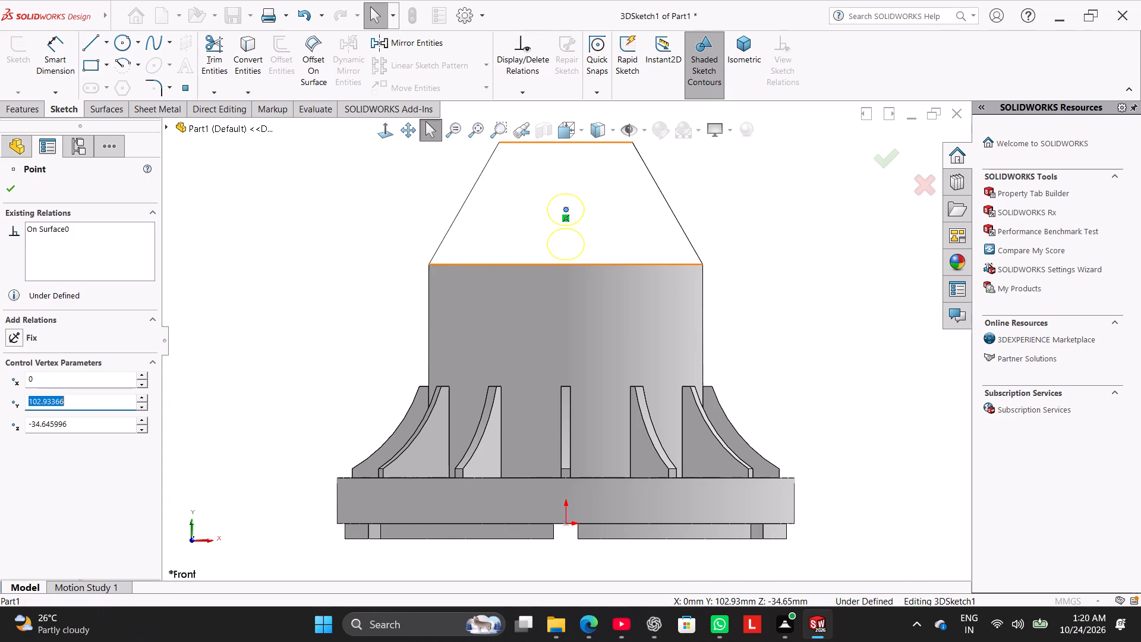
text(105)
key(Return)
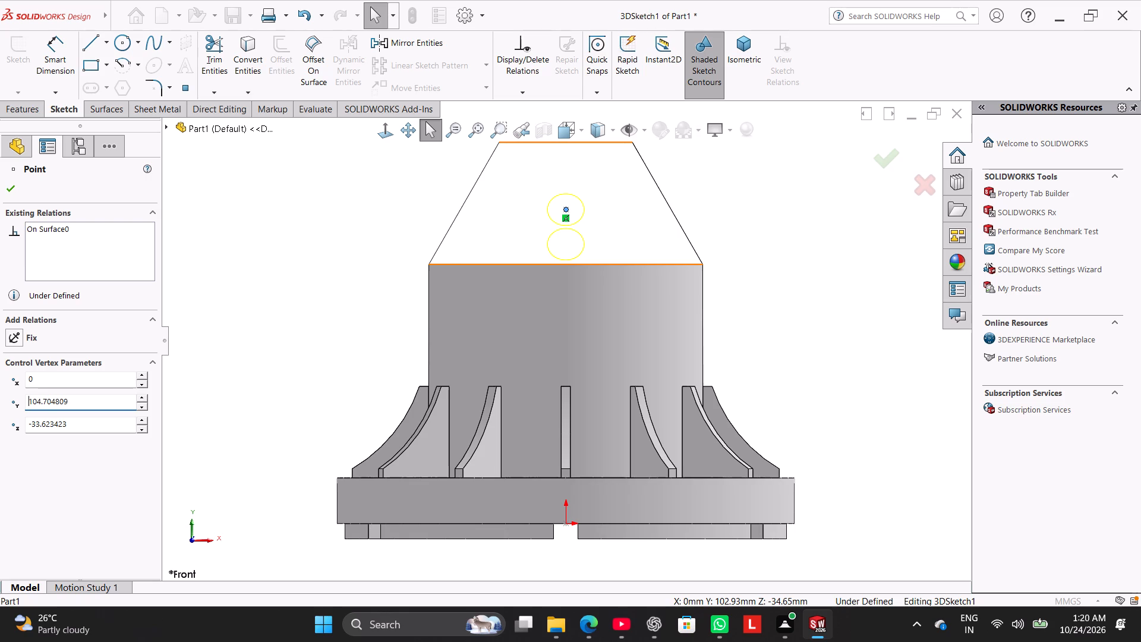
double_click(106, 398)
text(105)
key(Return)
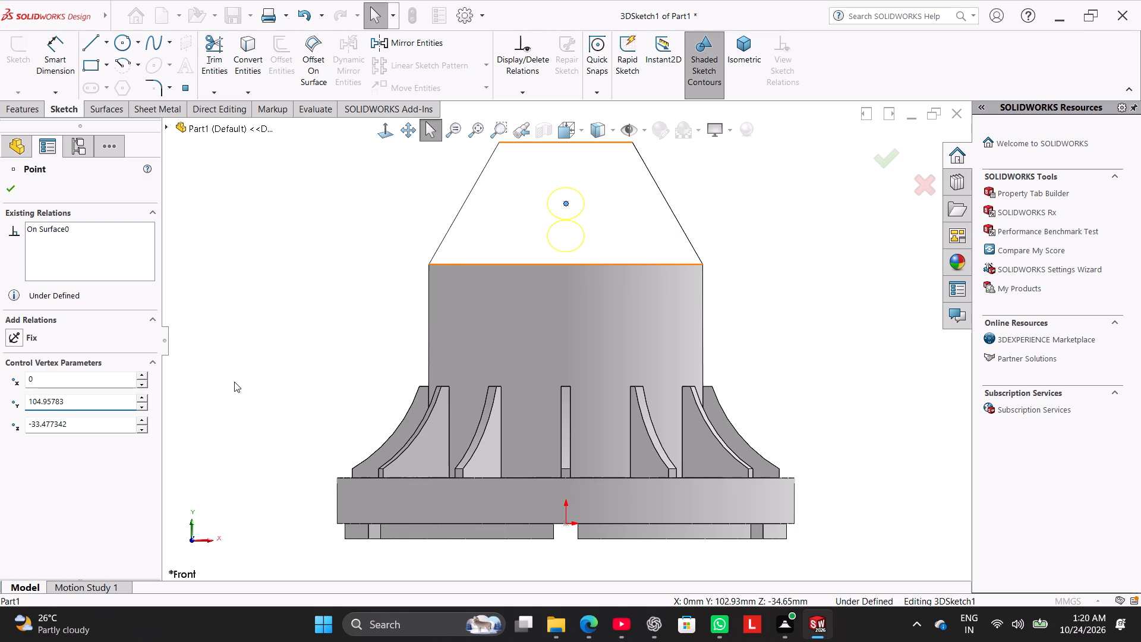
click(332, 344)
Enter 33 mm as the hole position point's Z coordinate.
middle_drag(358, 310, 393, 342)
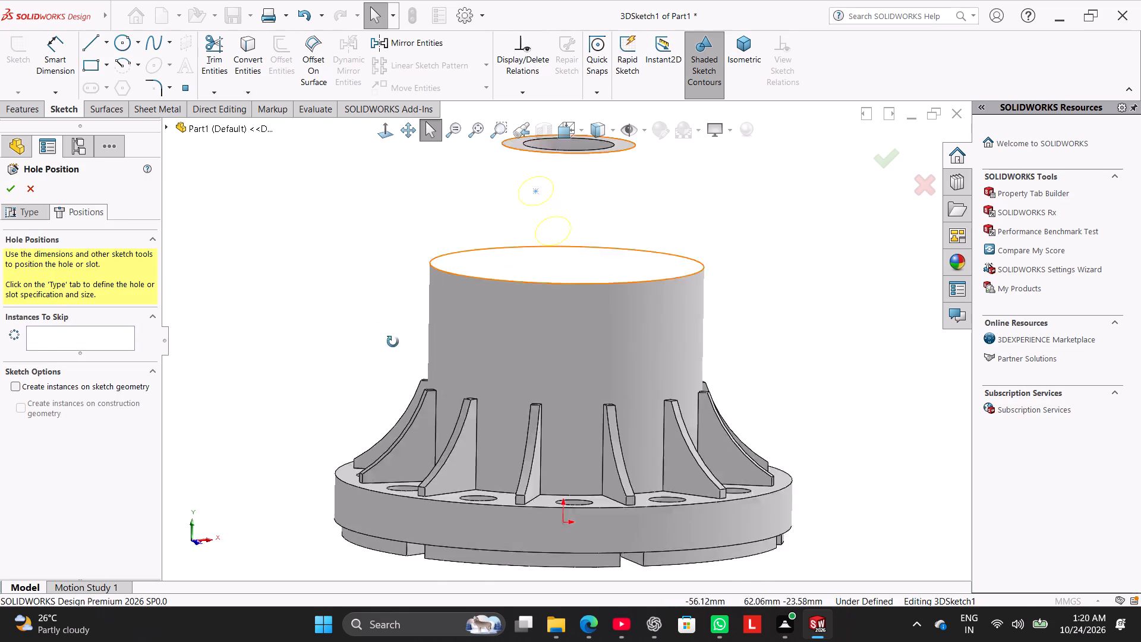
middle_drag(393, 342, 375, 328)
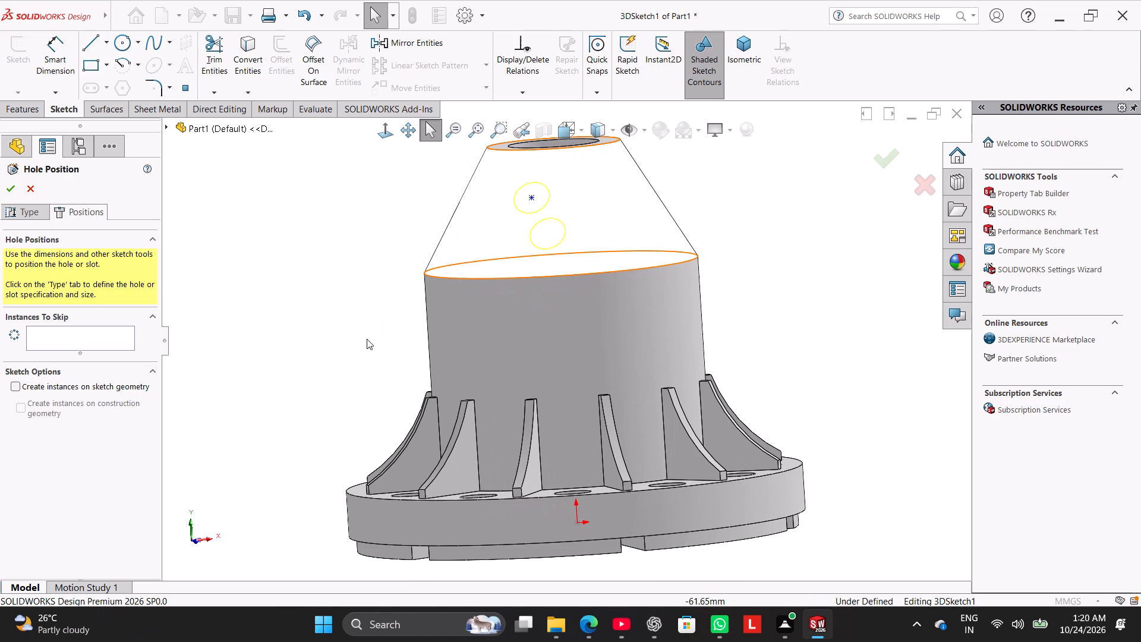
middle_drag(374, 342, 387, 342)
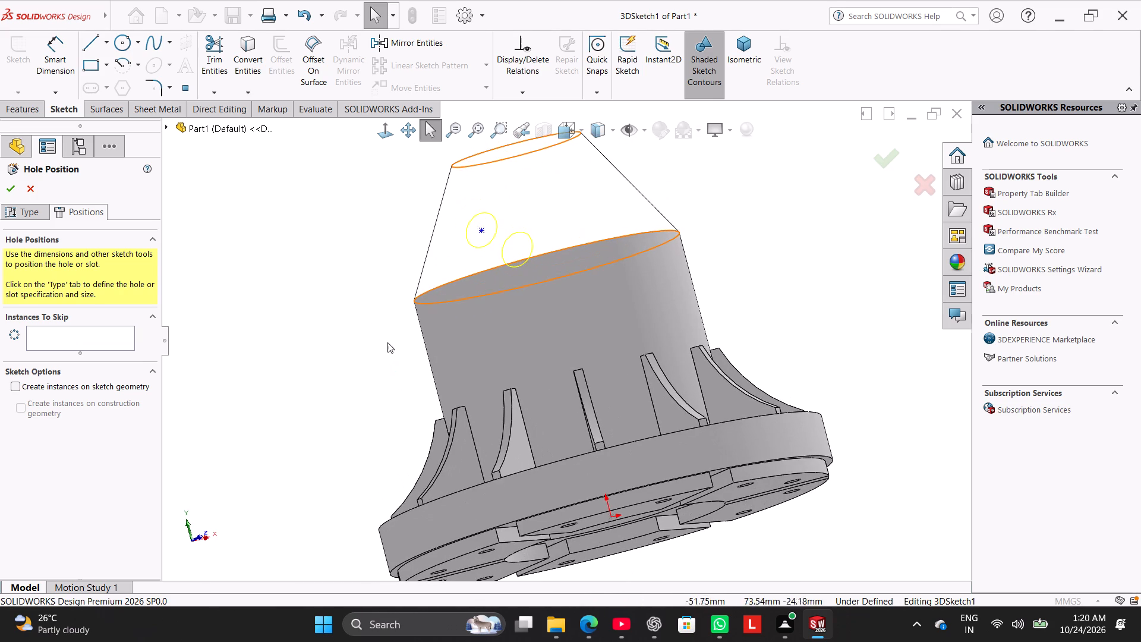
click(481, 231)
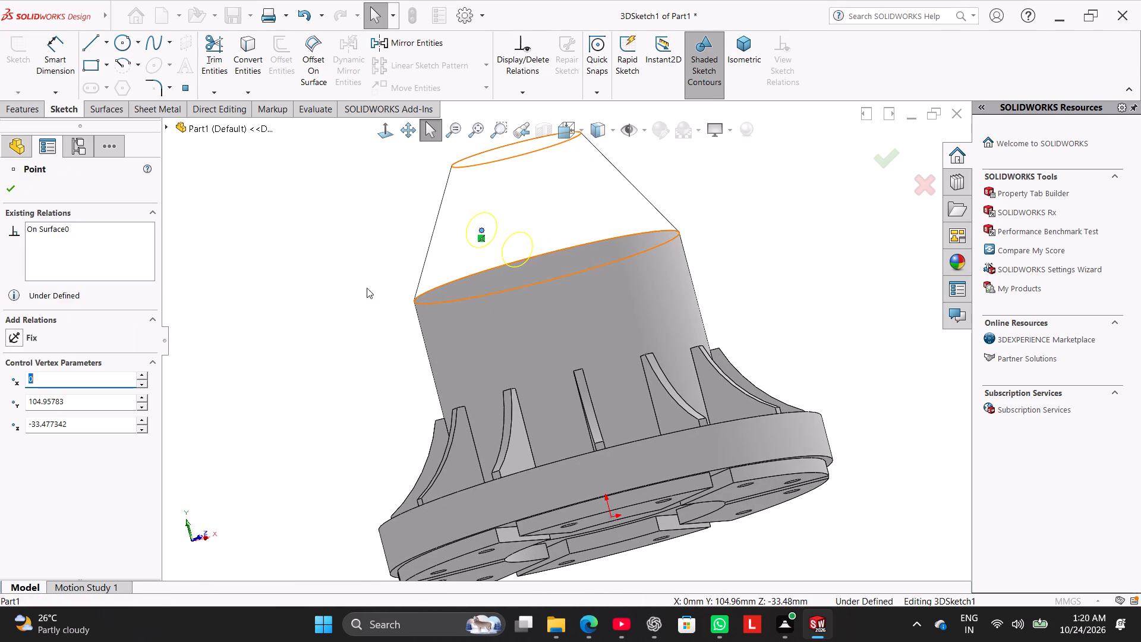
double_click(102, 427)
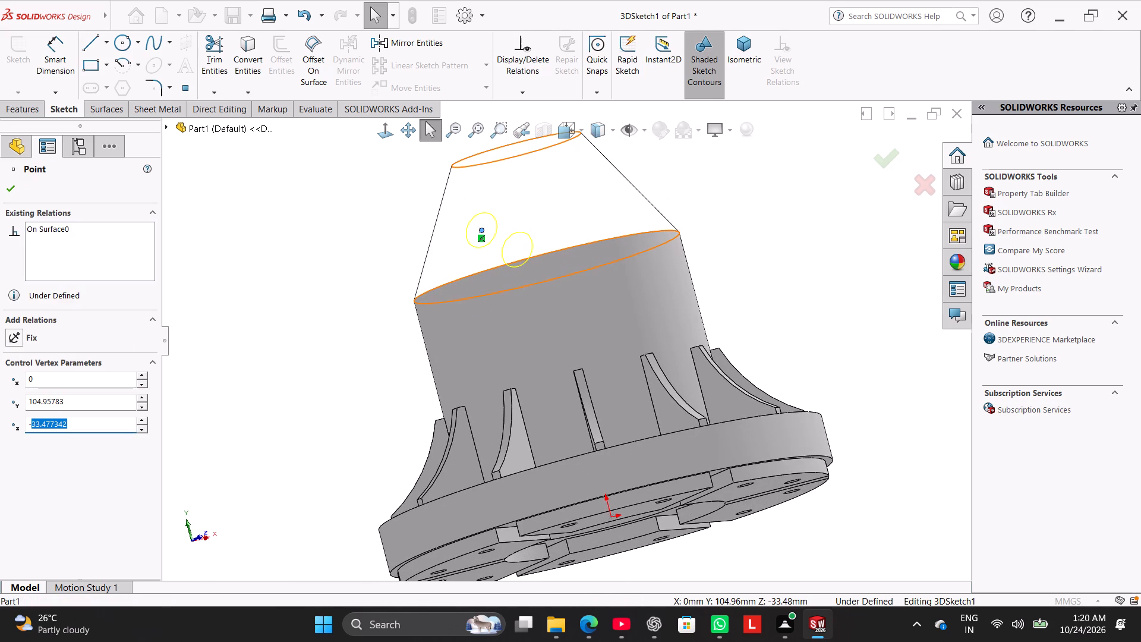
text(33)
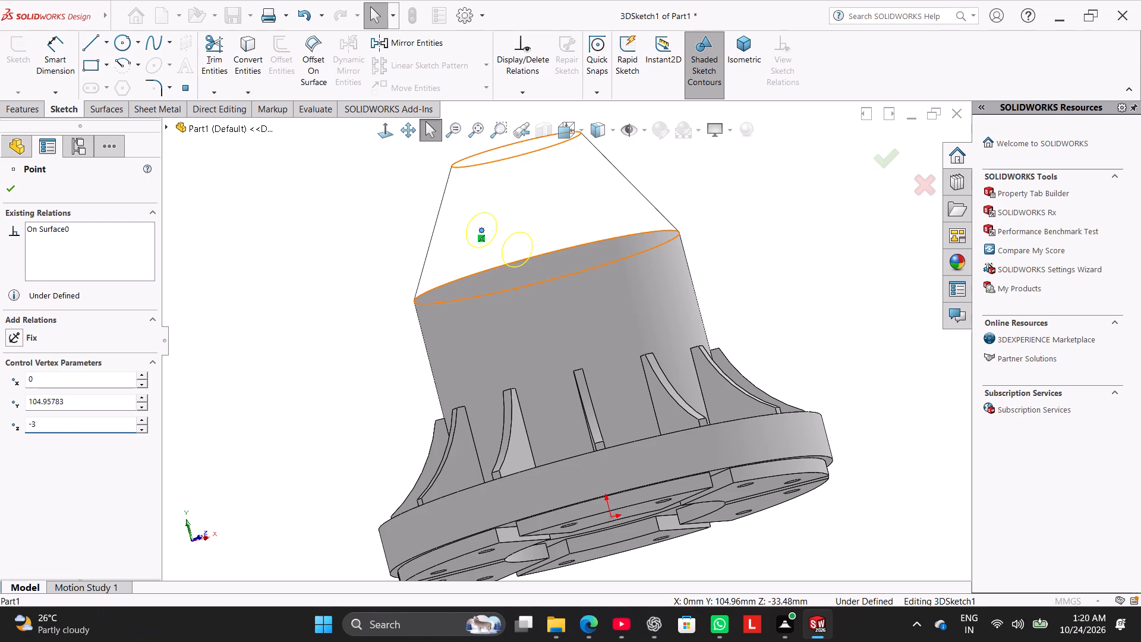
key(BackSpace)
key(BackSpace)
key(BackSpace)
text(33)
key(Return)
Increase the hole position point's Z coordinate in increments to about 45 mm, moving it around to the cone's front lower edge.
middle_drag(338, 355, 342, 364)
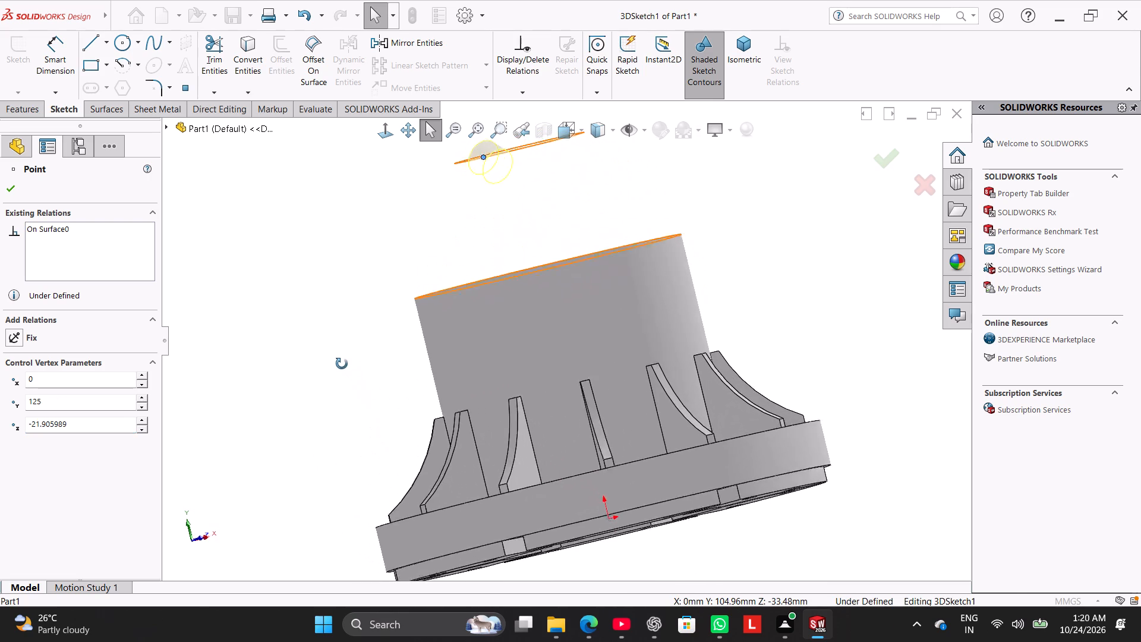
middle_drag(342, 364, 387, 416)
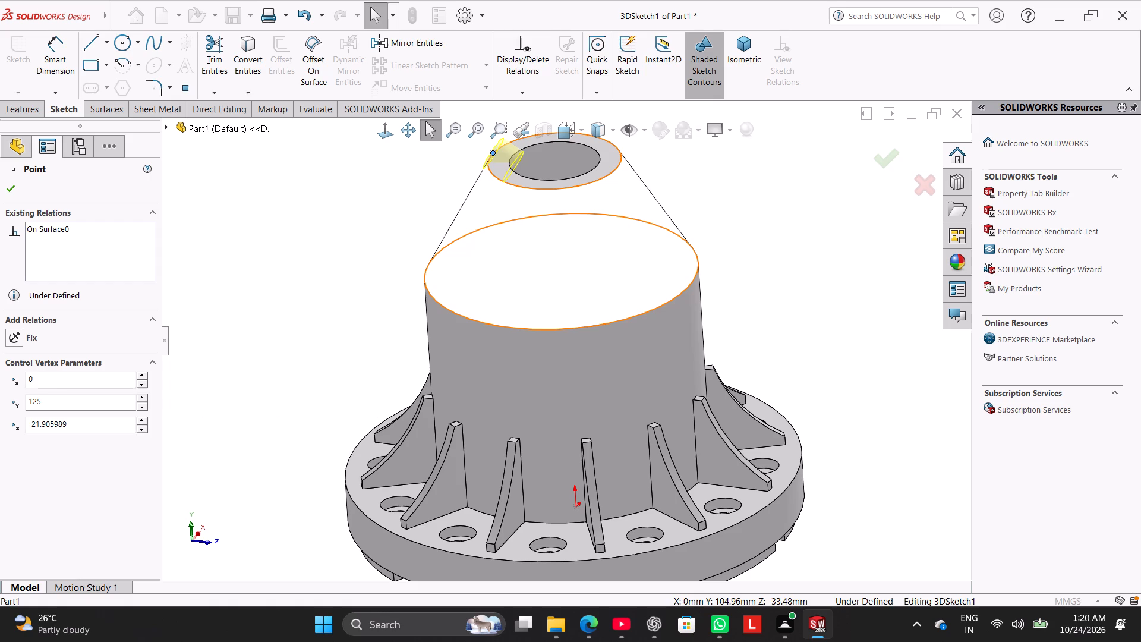
click(143, 421)
click(143, 421)
double_click(143, 421)
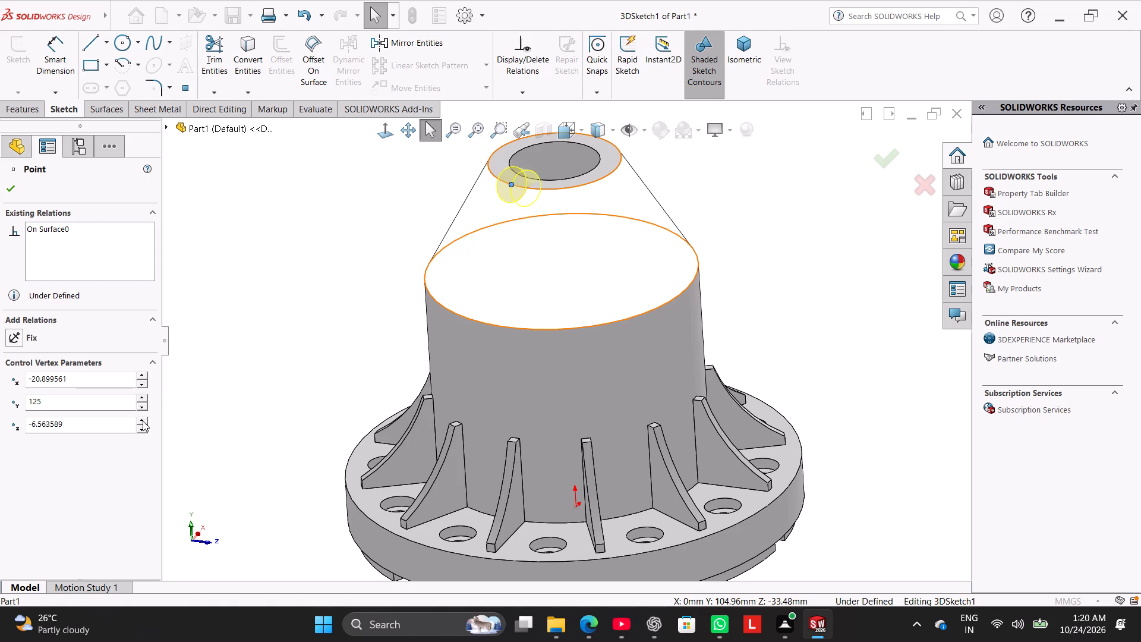
click(143, 421)
click(143, 421)
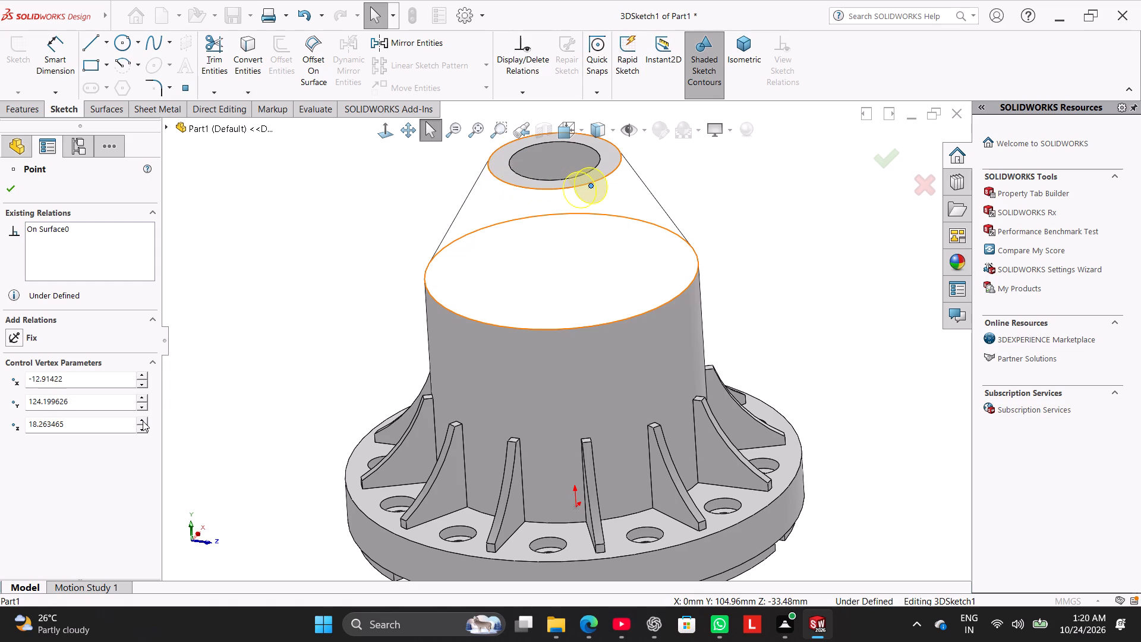
click(143, 421)
click(143, 421)
click(143, 421)
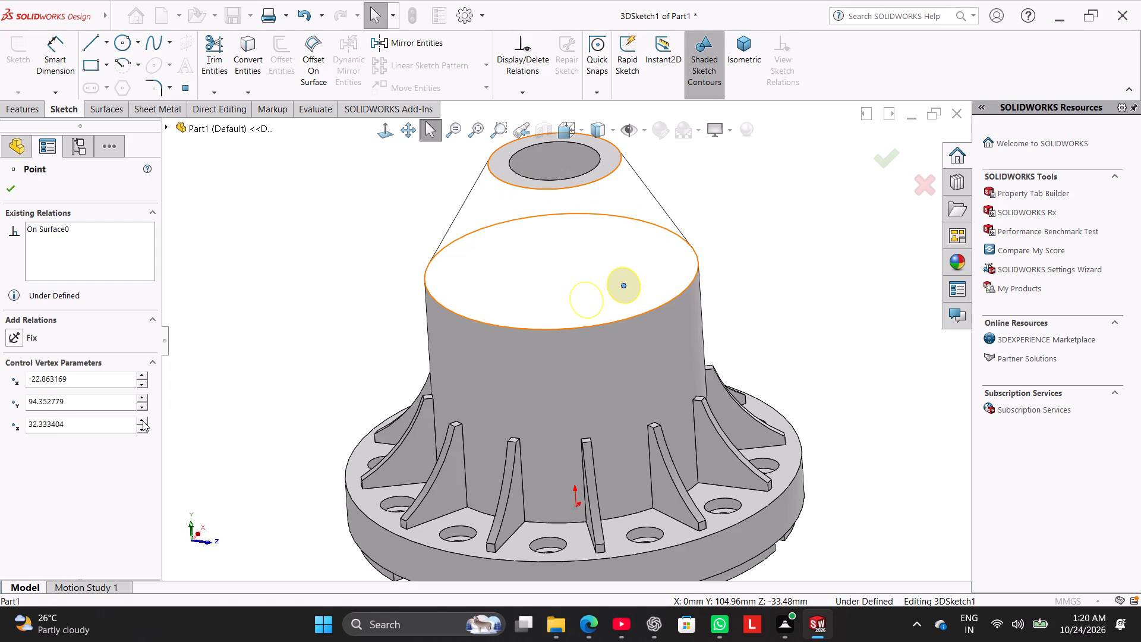
click(143, 421)
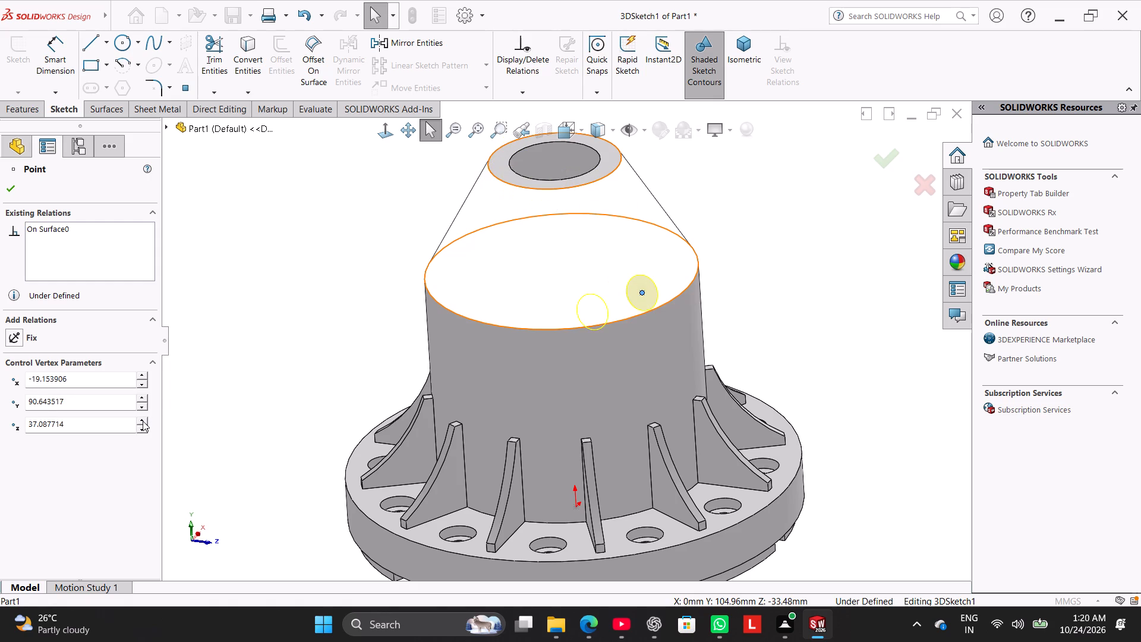
click(143, 421)
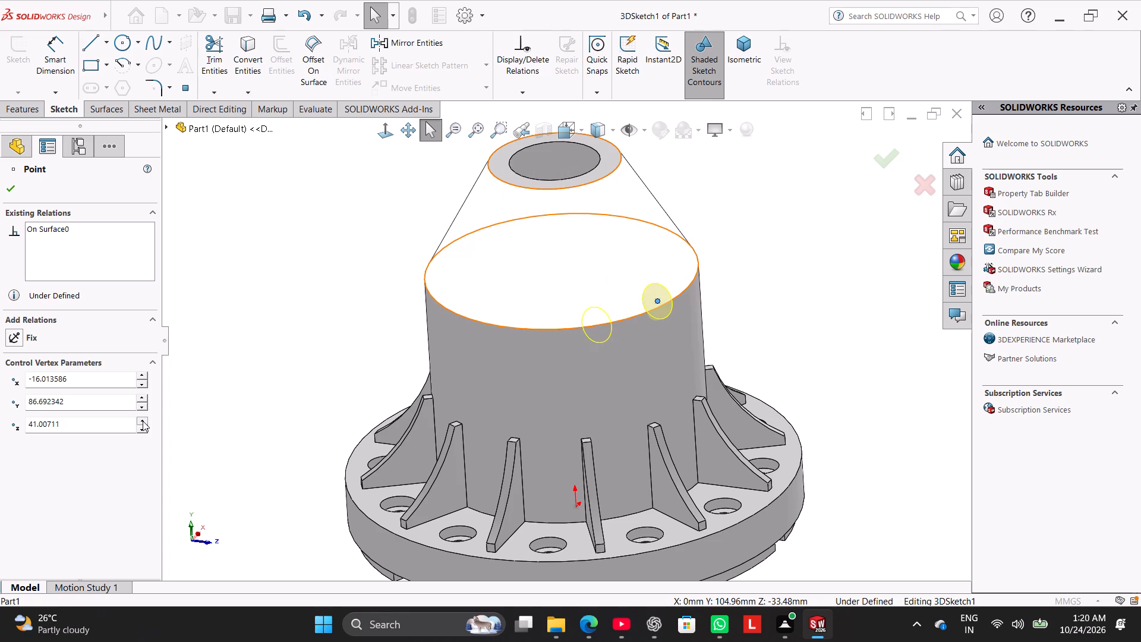
click(143, 421)
click(143, 421)
click(143, 421)
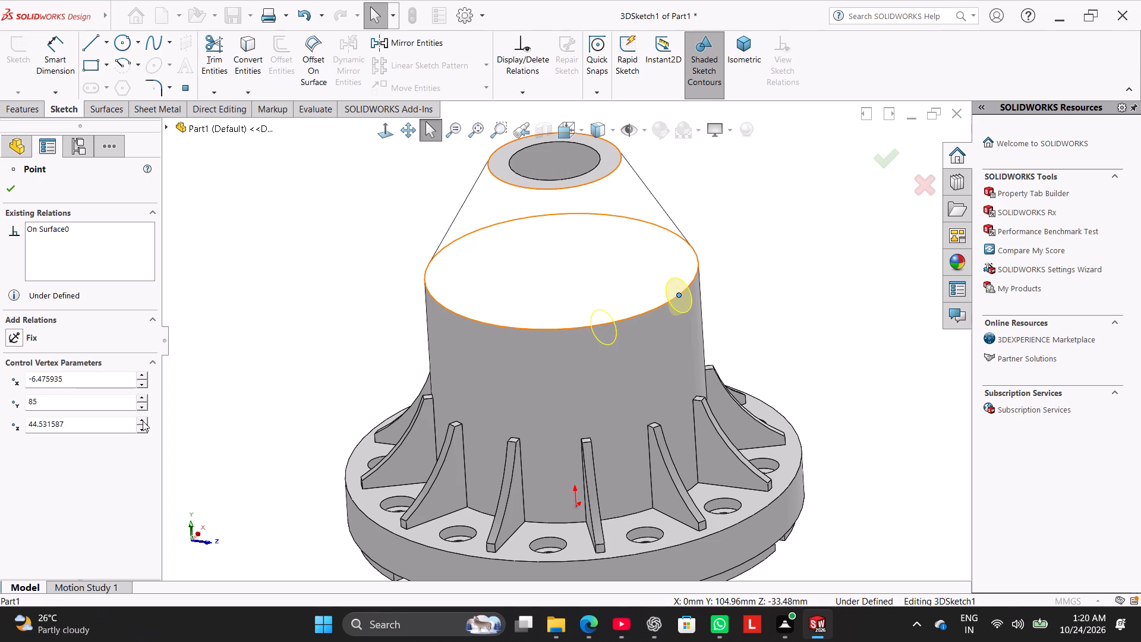
click(143, 421)
click(143, 421)
click(143, 421)
click(143, 421)
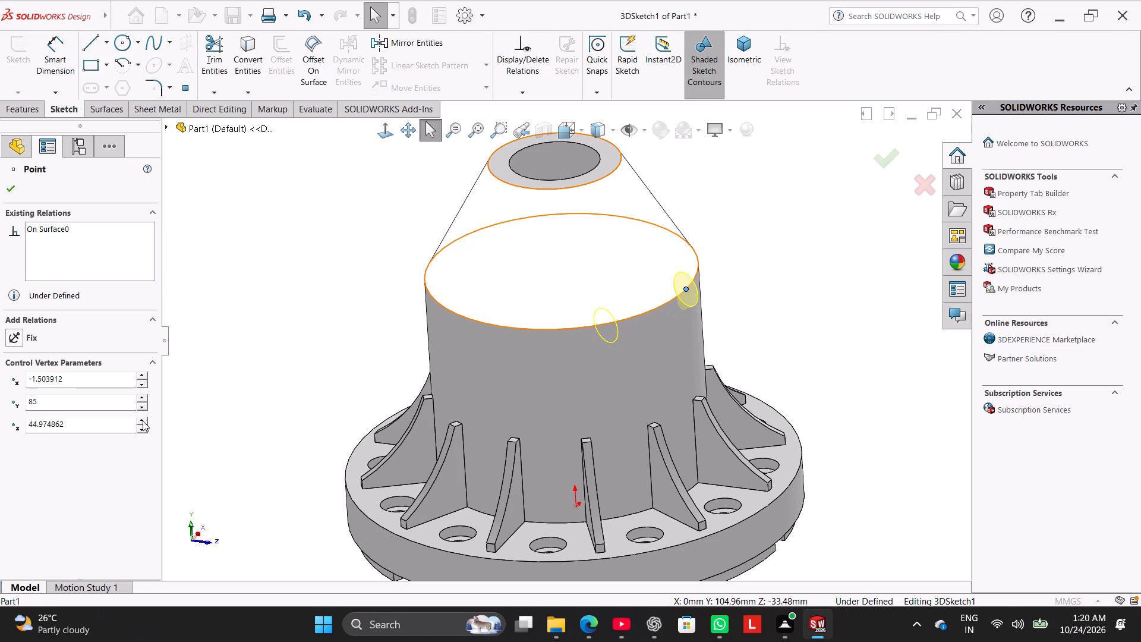
click(143, 421)
click(143, 421)
click(143, 421)
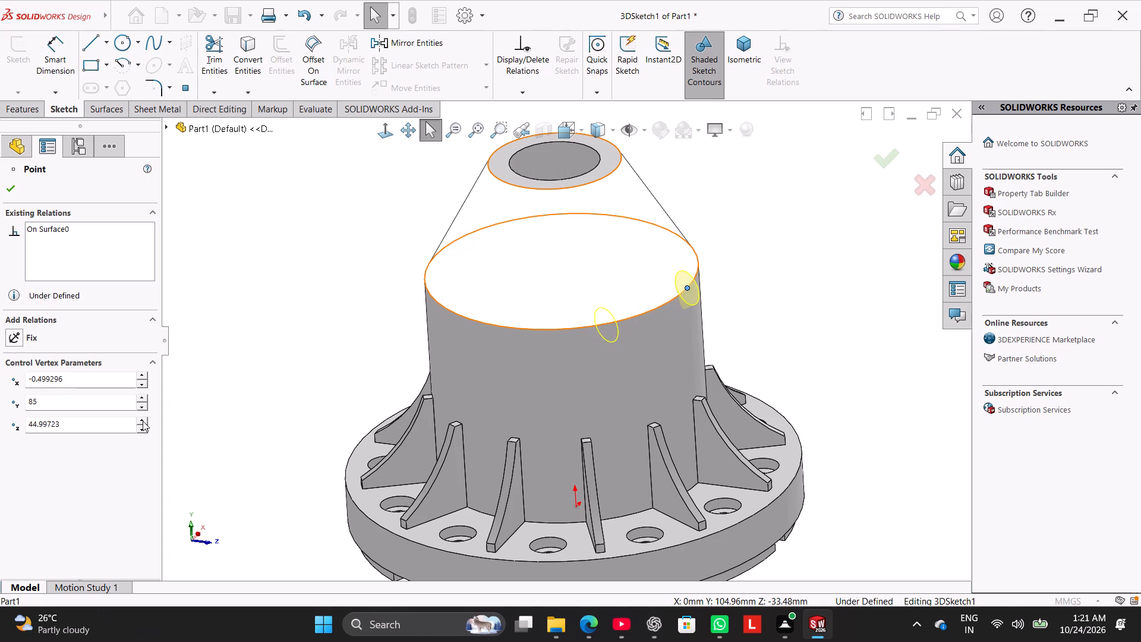
click(143, 421)
Viewed from the front, enter X 0 and Y 105 mm as the hole position point's coordinates.
right_drag(241, 402, 304, 348)
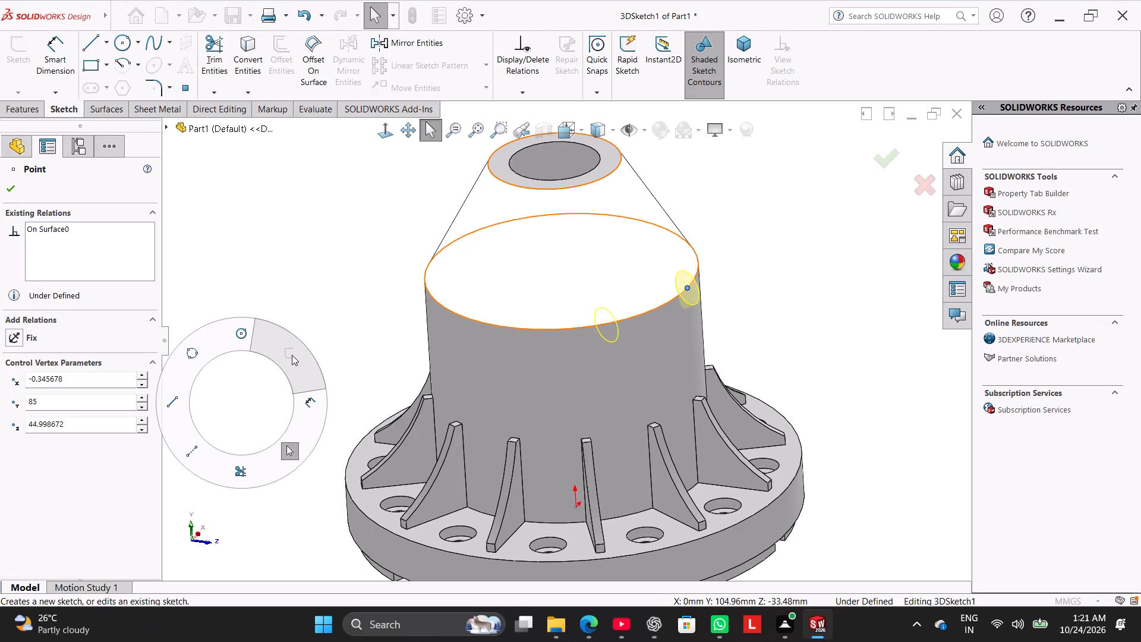
middle_drag(292, 350, 283, 338)
click(393, 133)
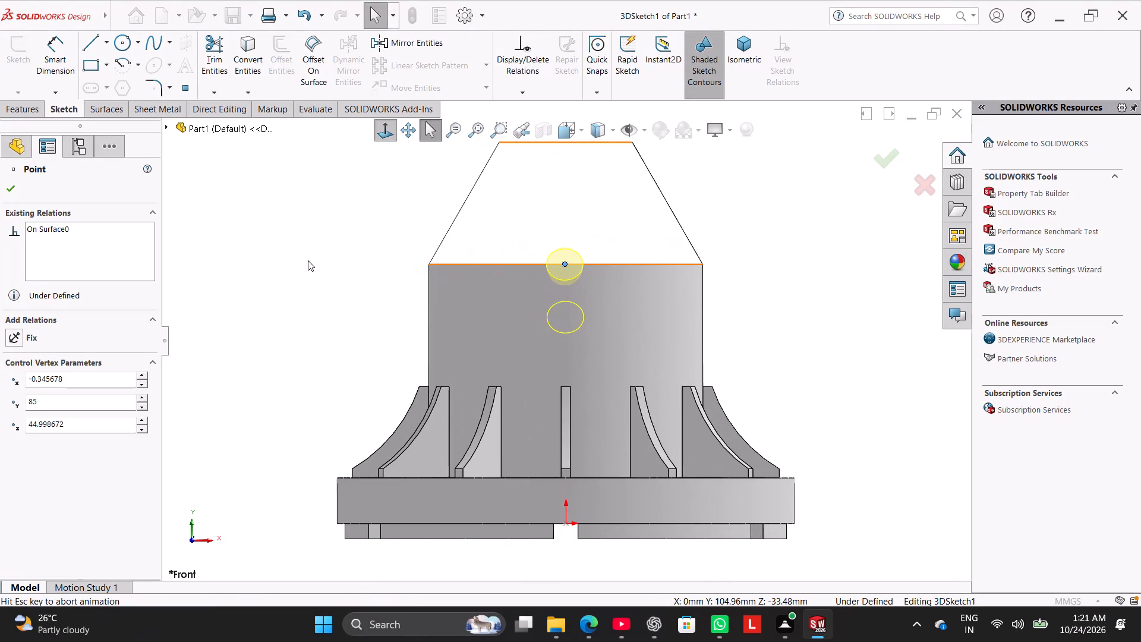
double_click(96, 380)
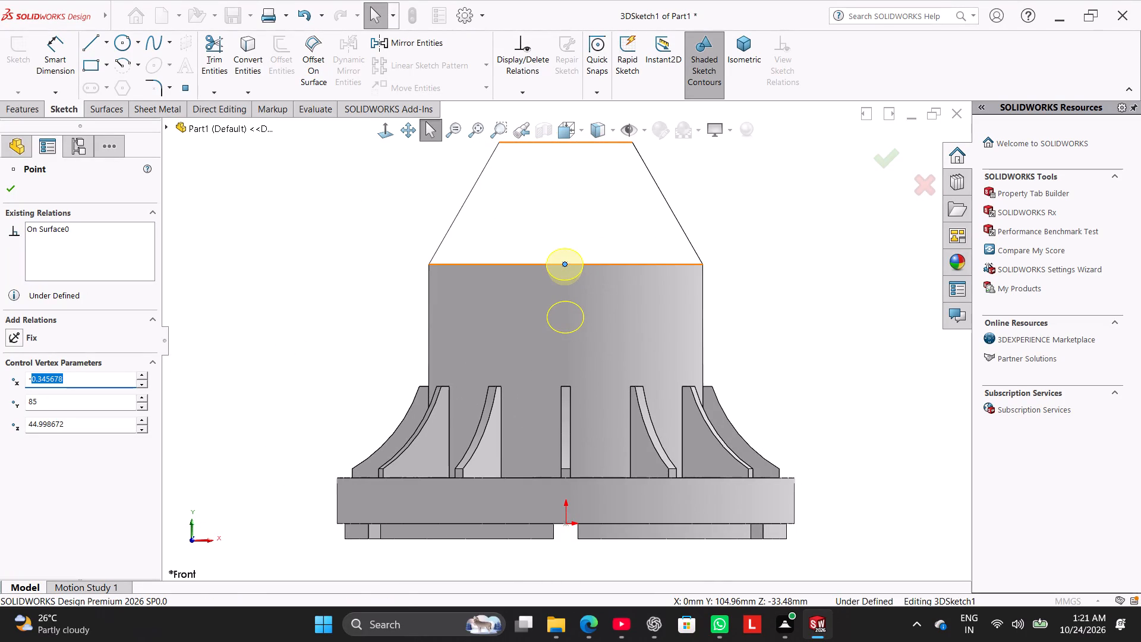
key(0)
key(Return)
double_click(90, 395)
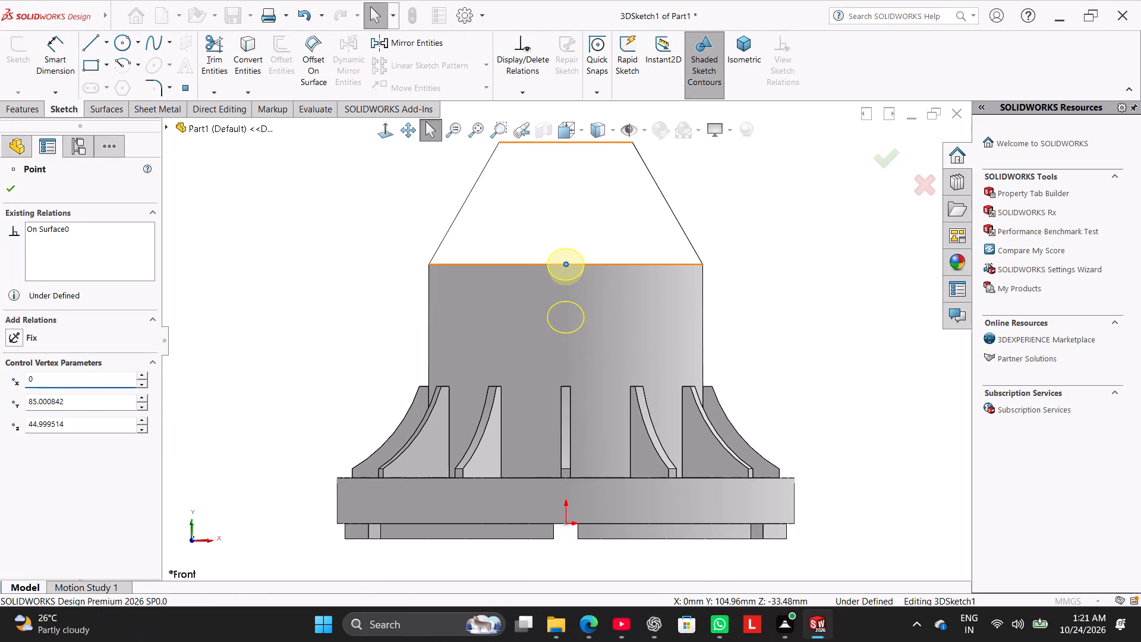
text(105)
key(Return)
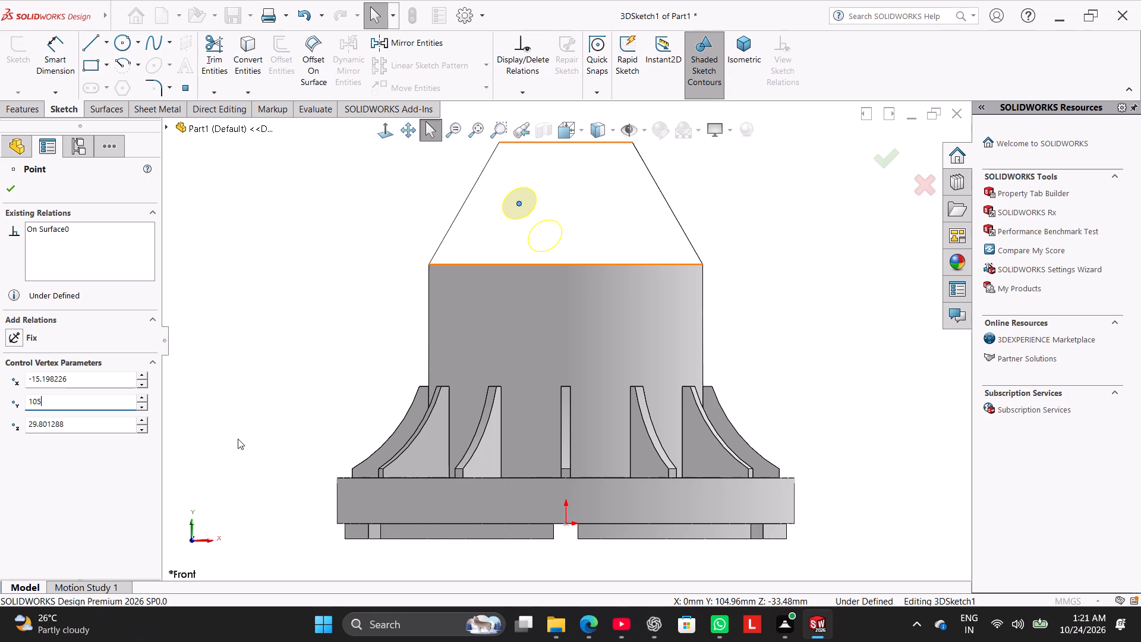
Accept the point position and finish the M14 tapped hole on the cone face.
middle_drag(308, 301, 269, 369)
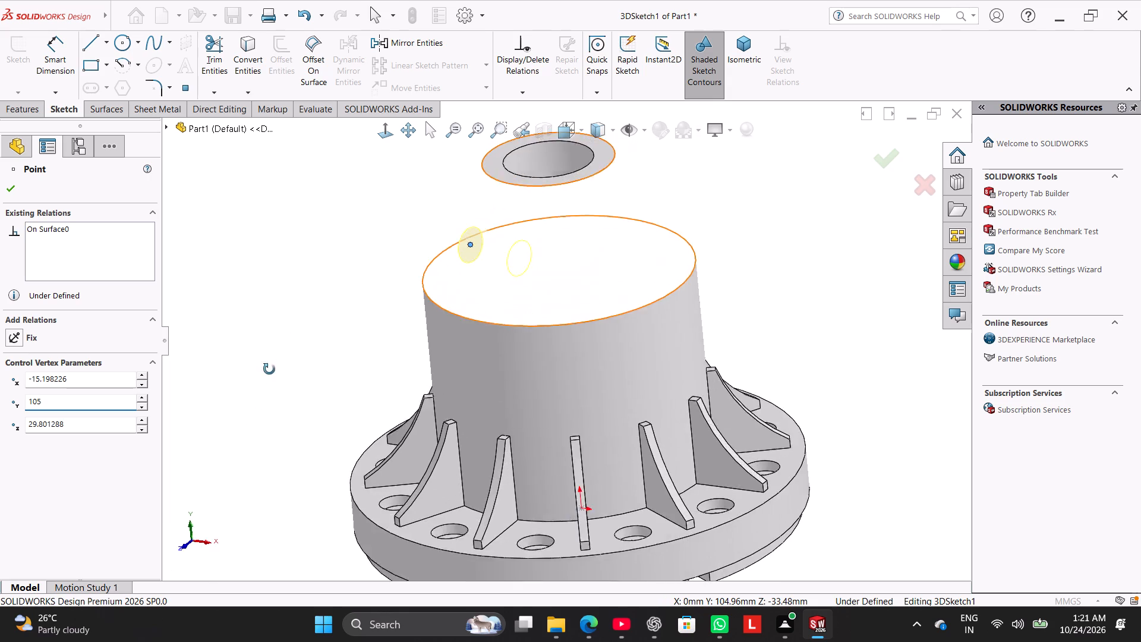
middle_drag(269, 369, 287, 339)
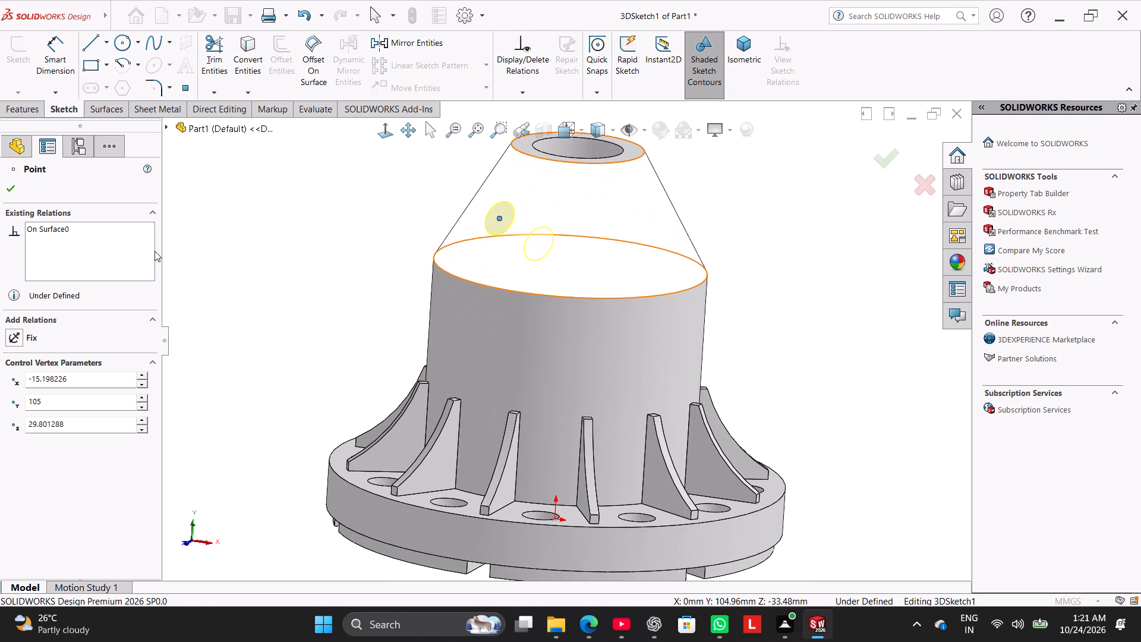
click(10, 184)
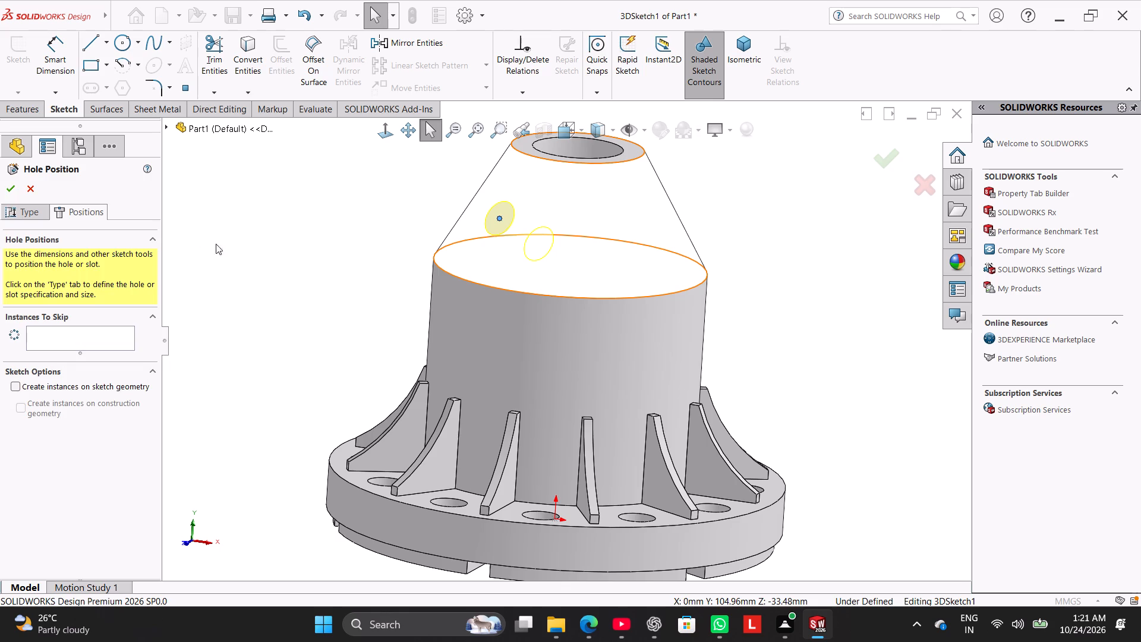
click(262, 248)
click(15, 190)
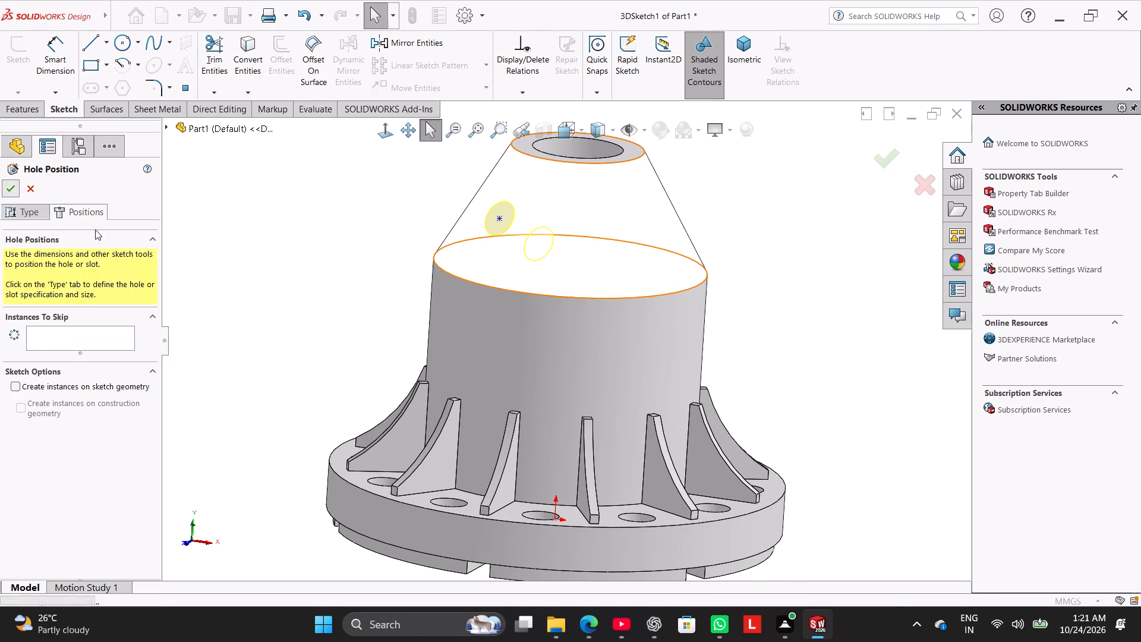
click(308, 273)
middle_drag(339, 317, 378, 366)
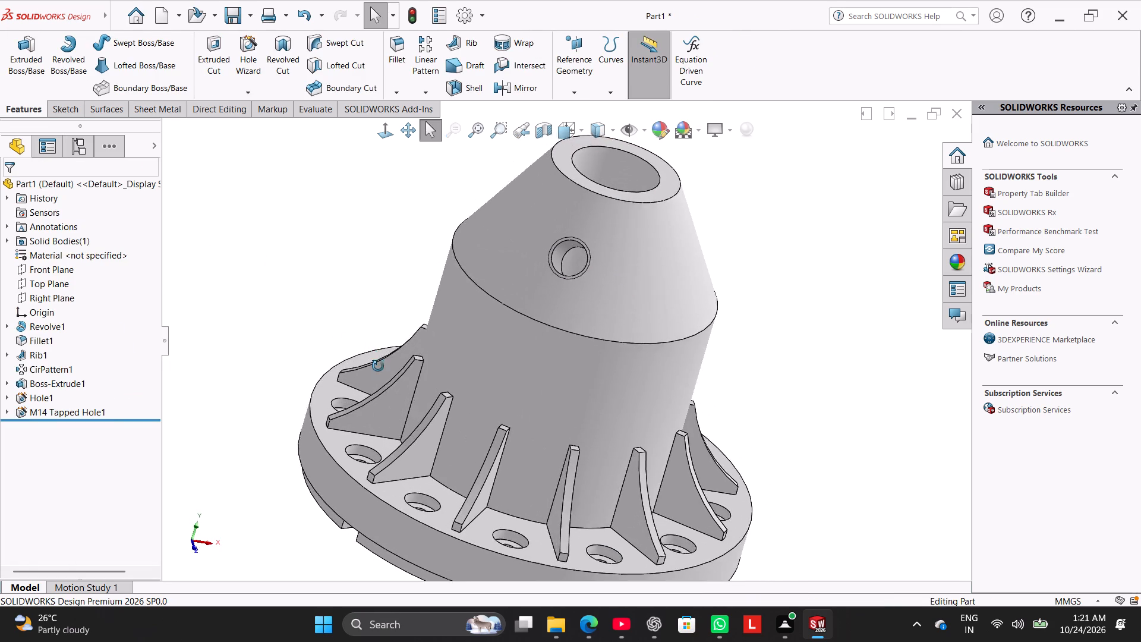
middle_drag(378, 366, 320, 311)
right_drag(330, 366, 391, 289)
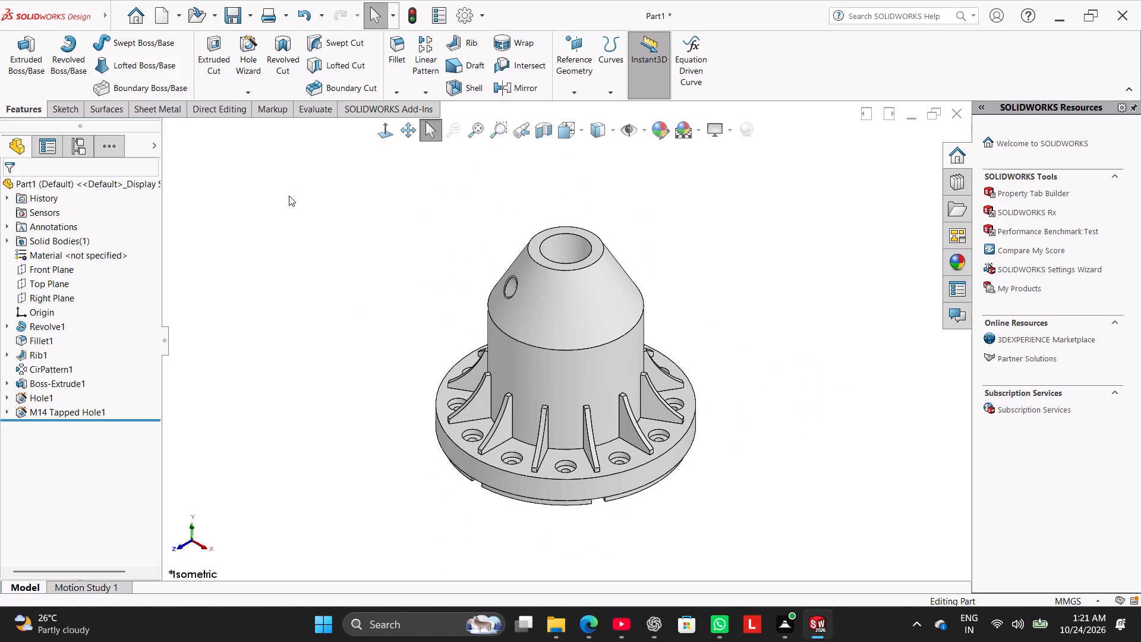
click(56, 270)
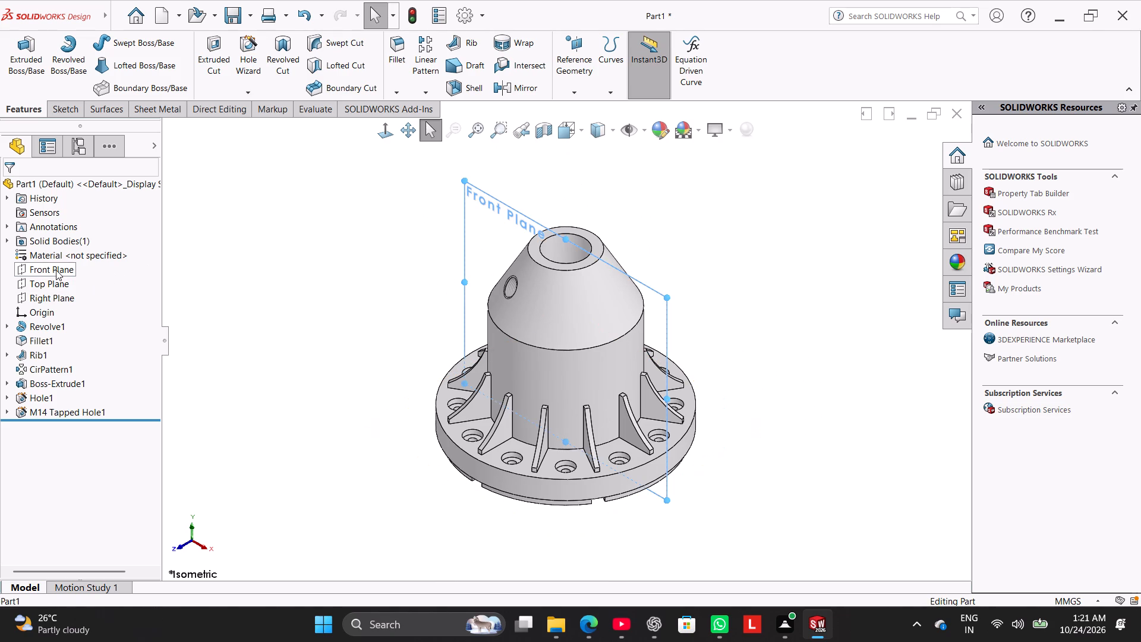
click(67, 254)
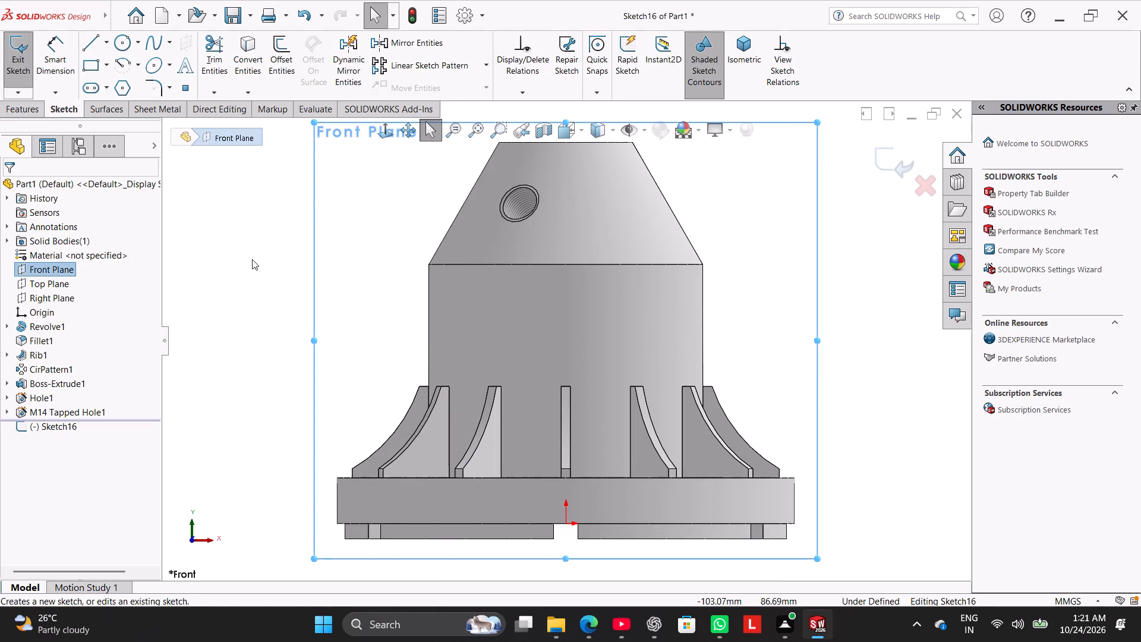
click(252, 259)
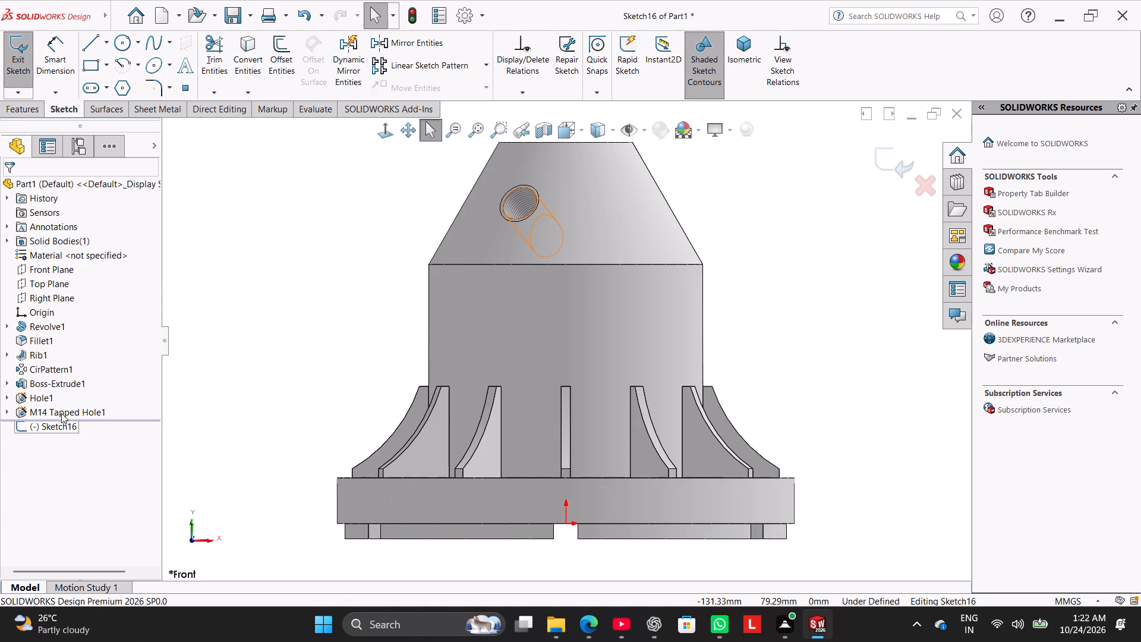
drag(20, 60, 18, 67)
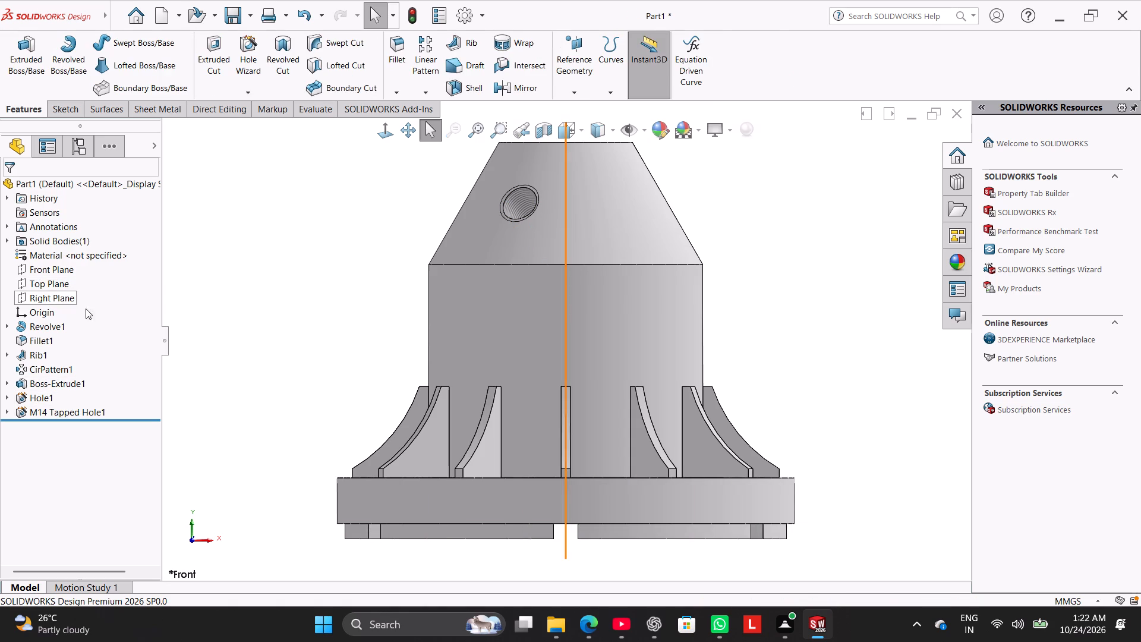
Reopen the M14 tapped hole's positions for editing and place a point on the existing hole position.
right_click(94, 405)
click(108, 349)
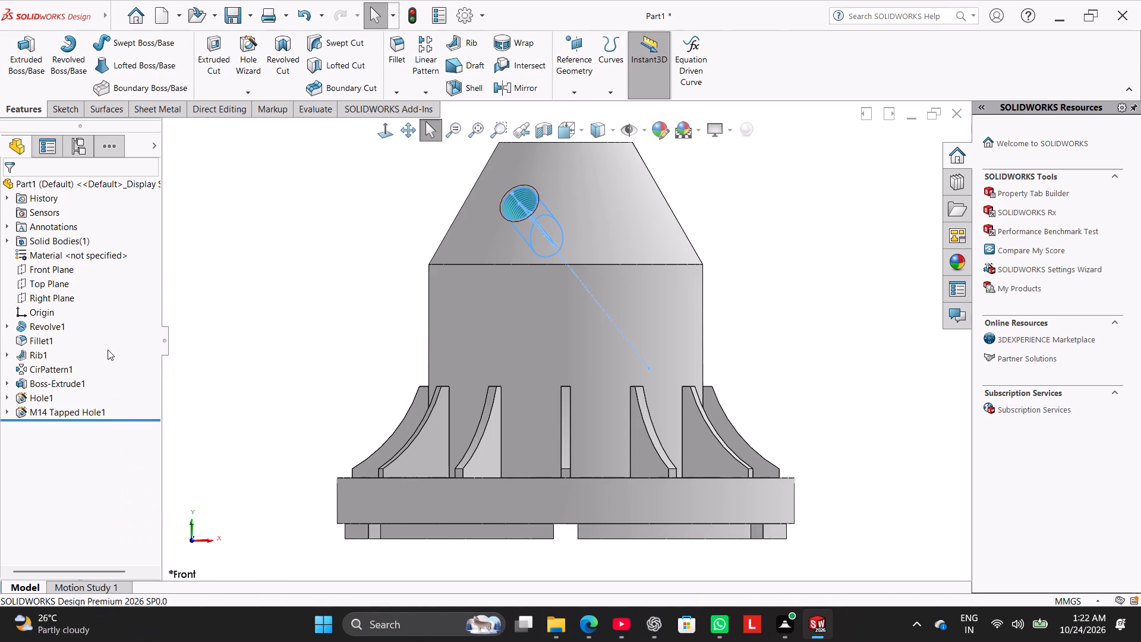
click(99, 209)
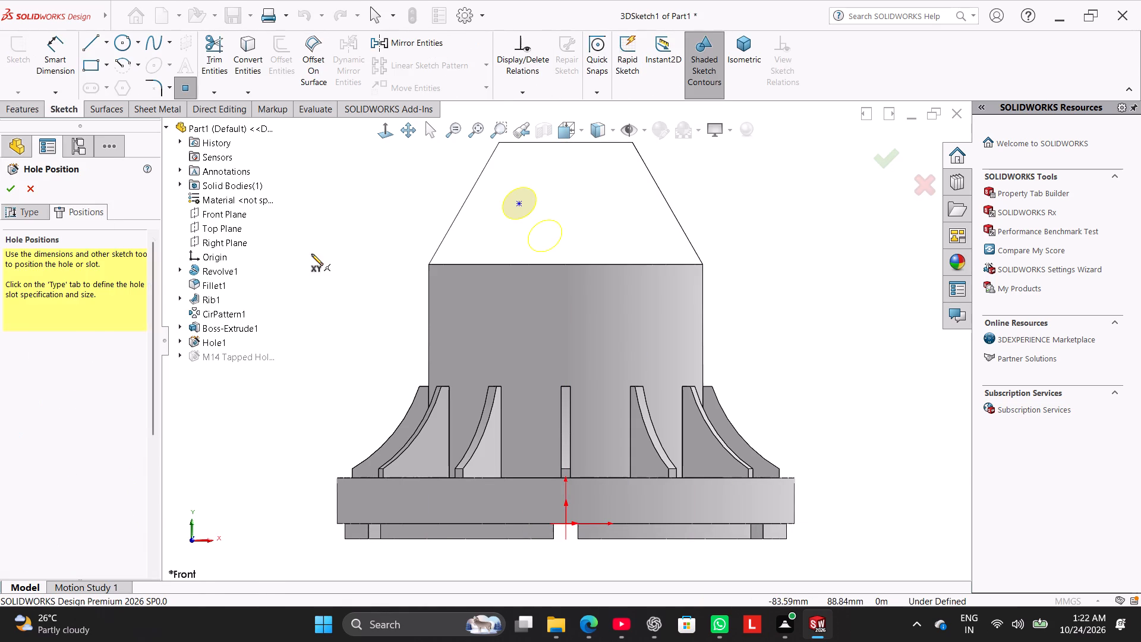
click(521, 204)
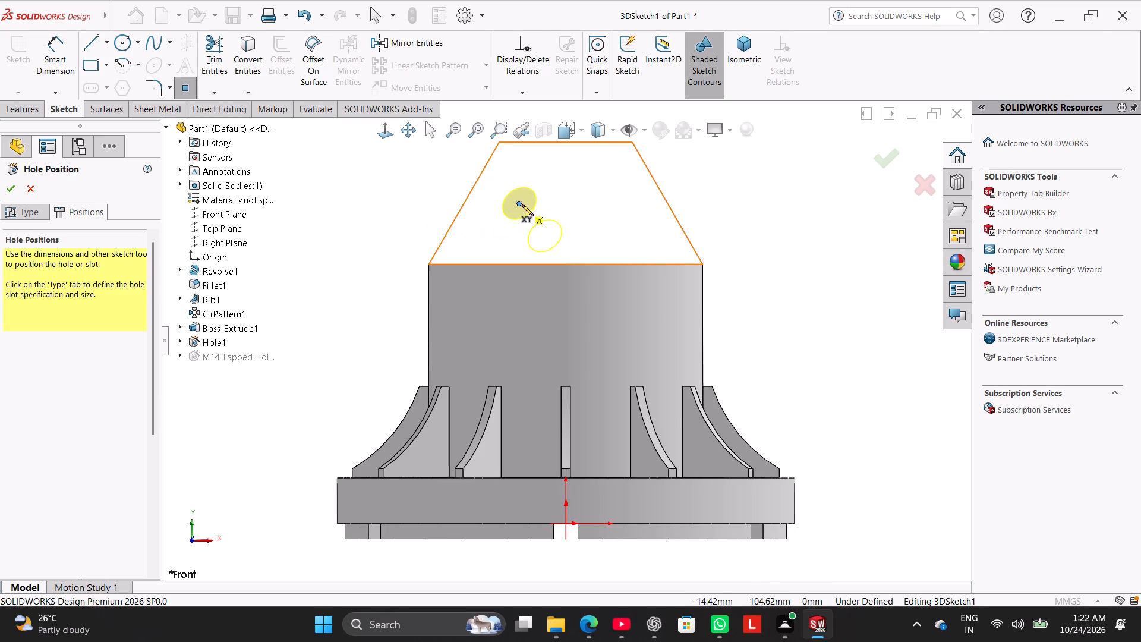
click(353, 254)
right_click(380, 228)
click(393, 235)
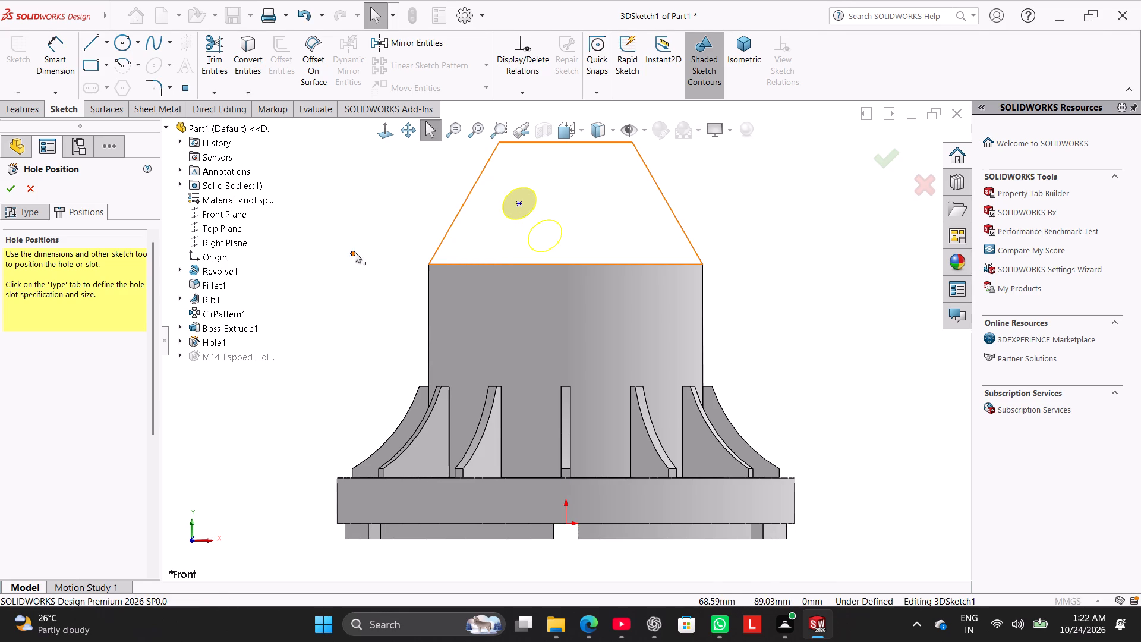
right_click(355, 252)
click(402, 364)
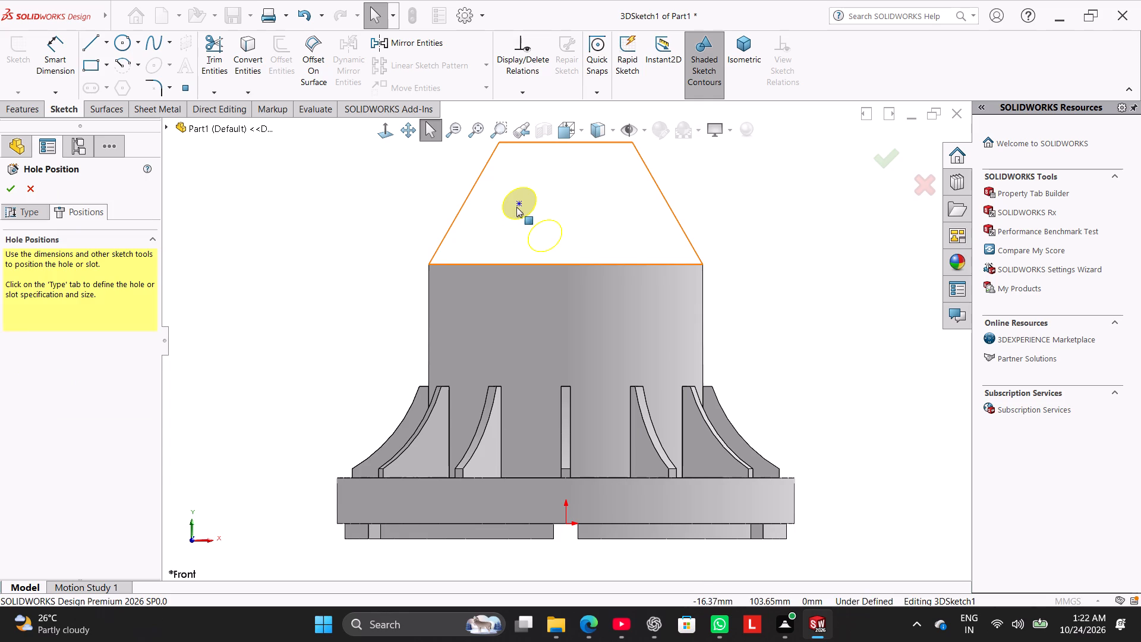
Move the hole position point freehand toward the cone's sloping side edge, ending at about X -30, Y 99.8, Z 20.7 mm.
drag(518, 202, 460, 210)
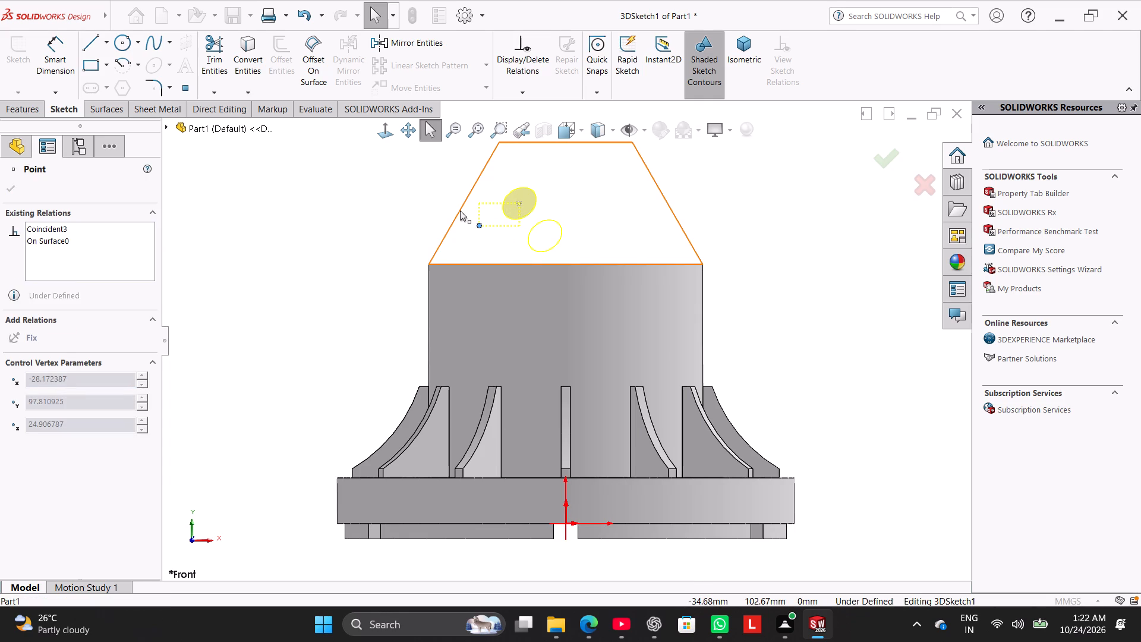
drag(460, 210, 463, 197)
click(374, 222)
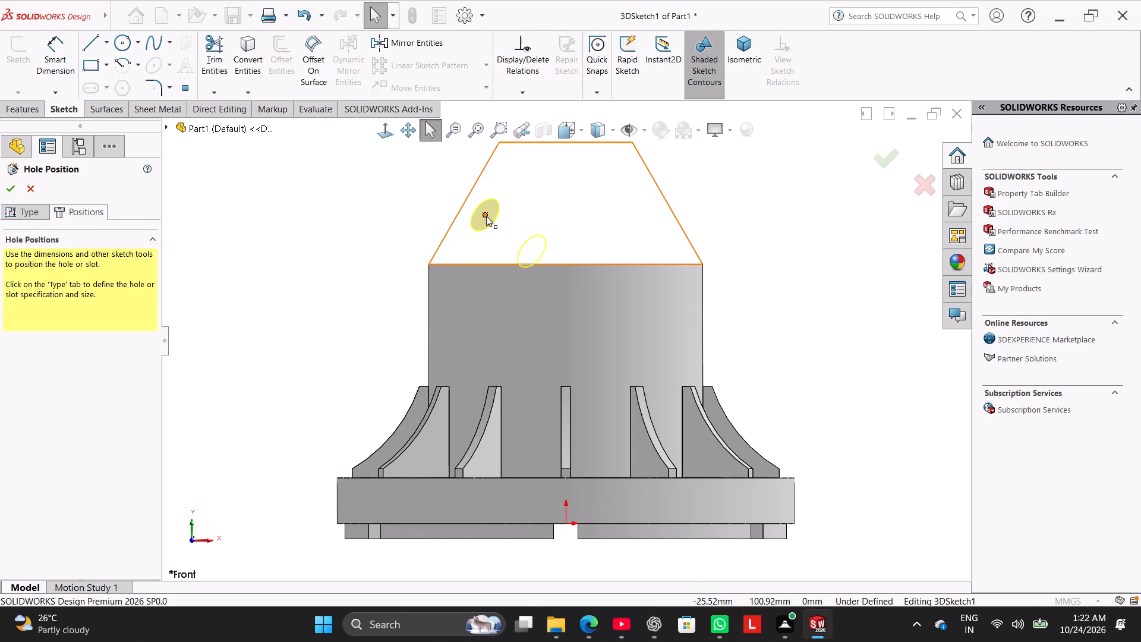
drag(484, 214, 459, 209)
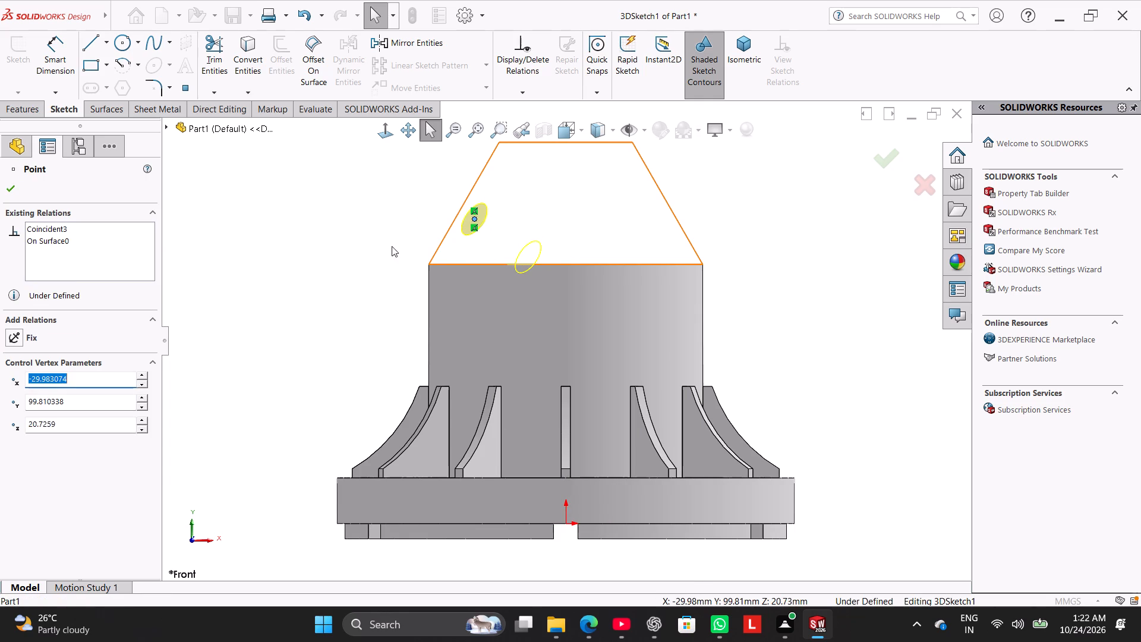
click(382, 246)
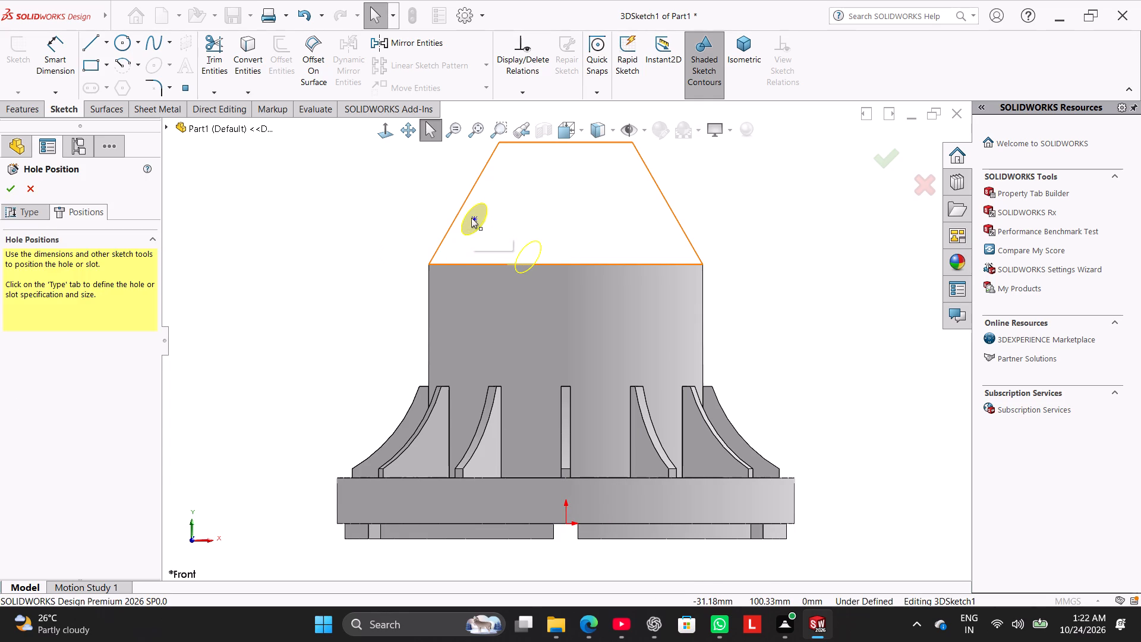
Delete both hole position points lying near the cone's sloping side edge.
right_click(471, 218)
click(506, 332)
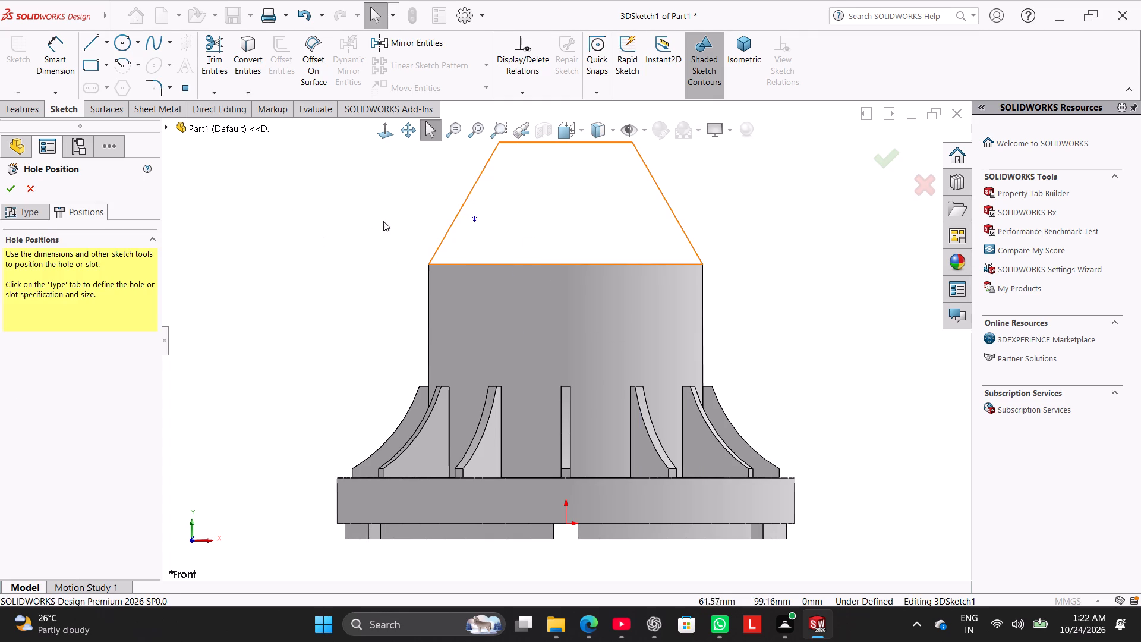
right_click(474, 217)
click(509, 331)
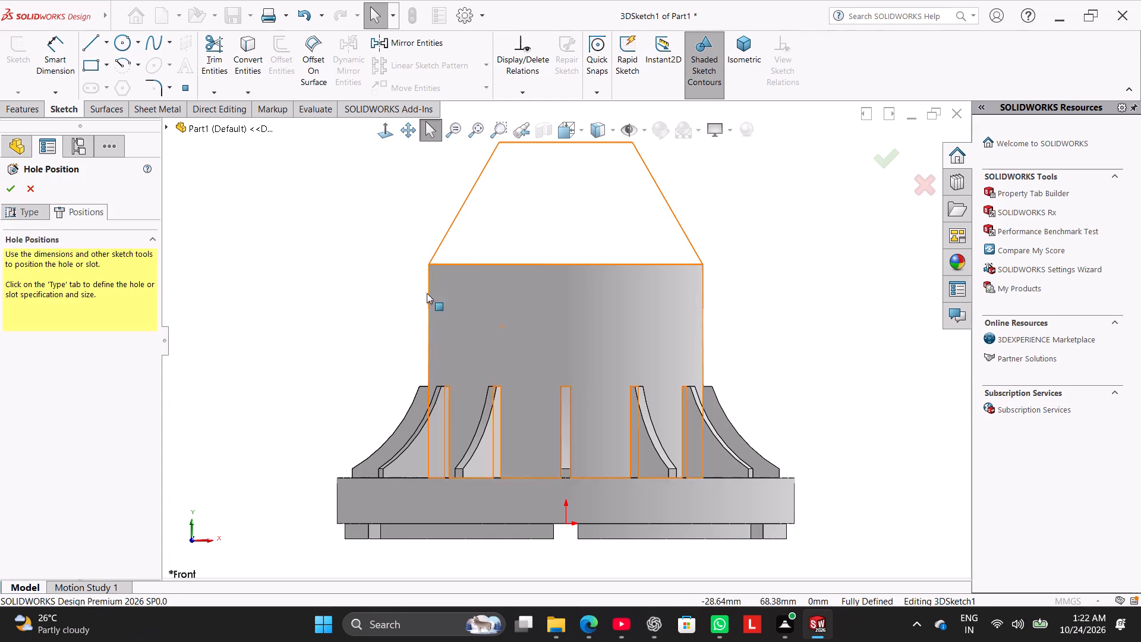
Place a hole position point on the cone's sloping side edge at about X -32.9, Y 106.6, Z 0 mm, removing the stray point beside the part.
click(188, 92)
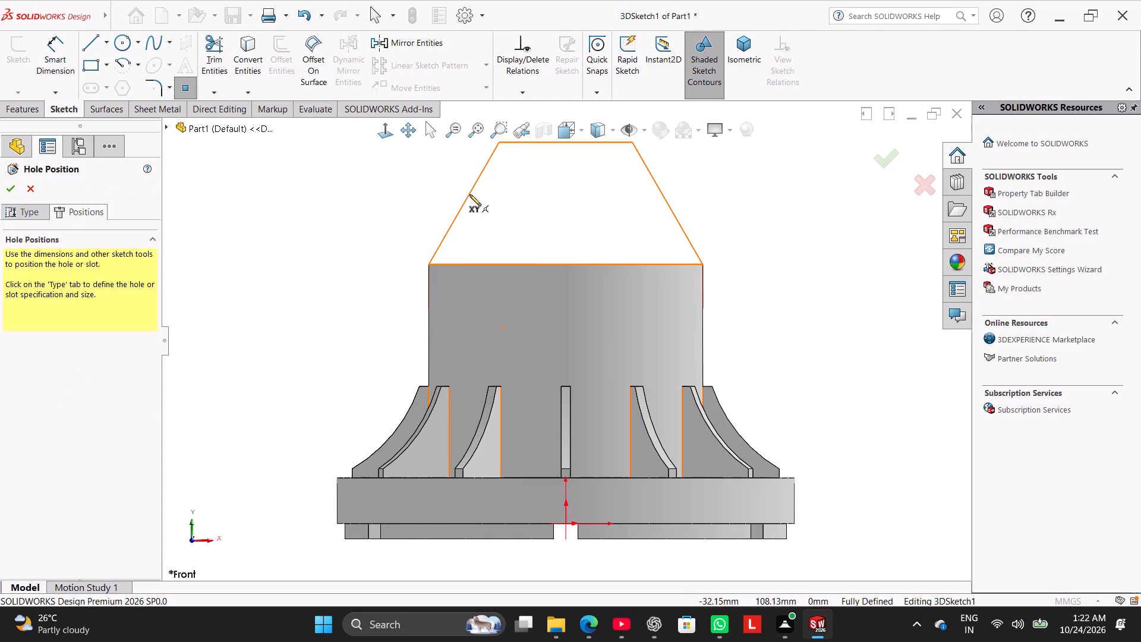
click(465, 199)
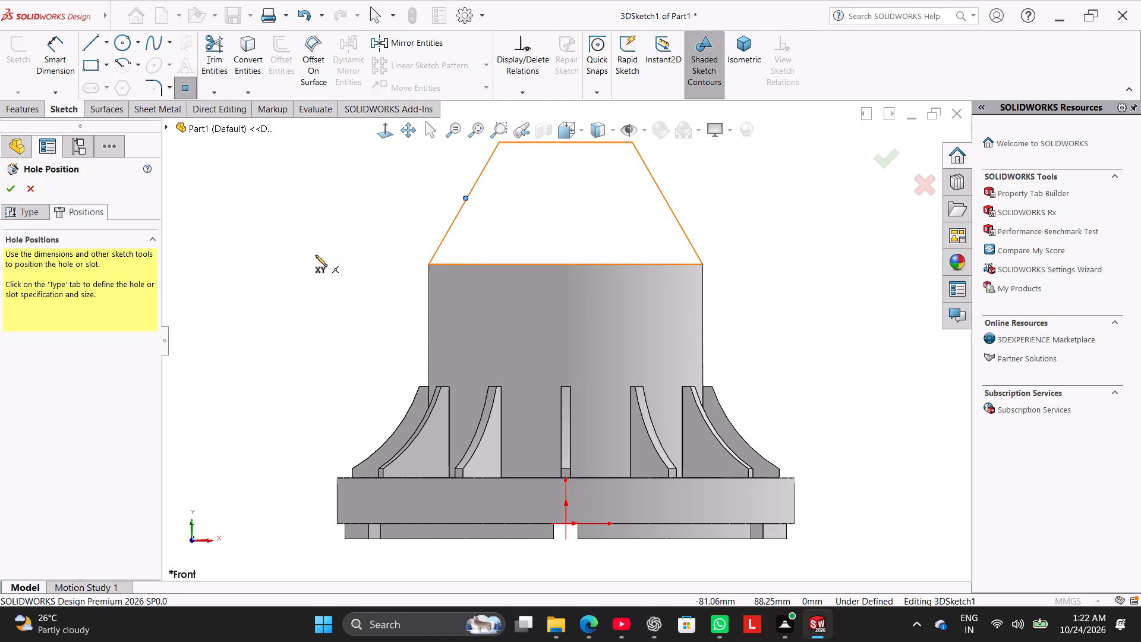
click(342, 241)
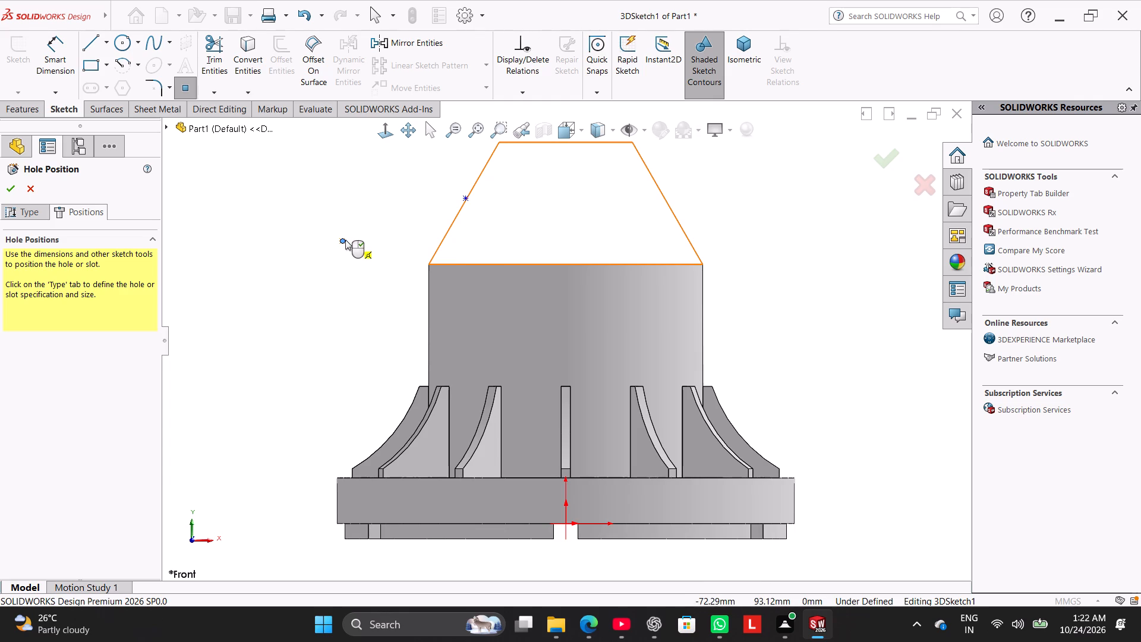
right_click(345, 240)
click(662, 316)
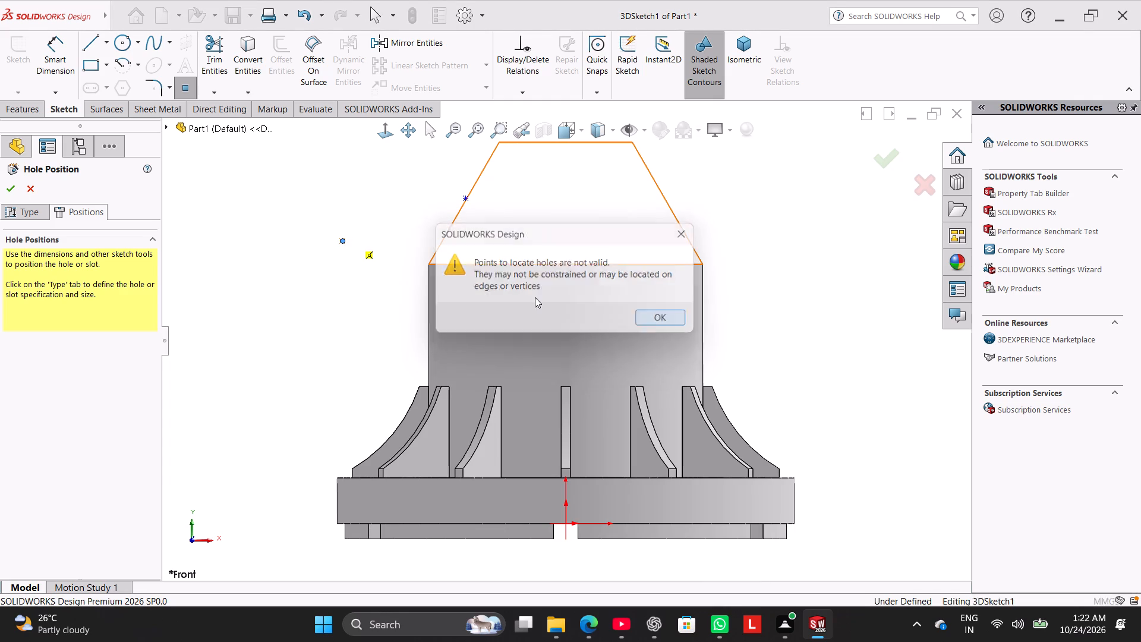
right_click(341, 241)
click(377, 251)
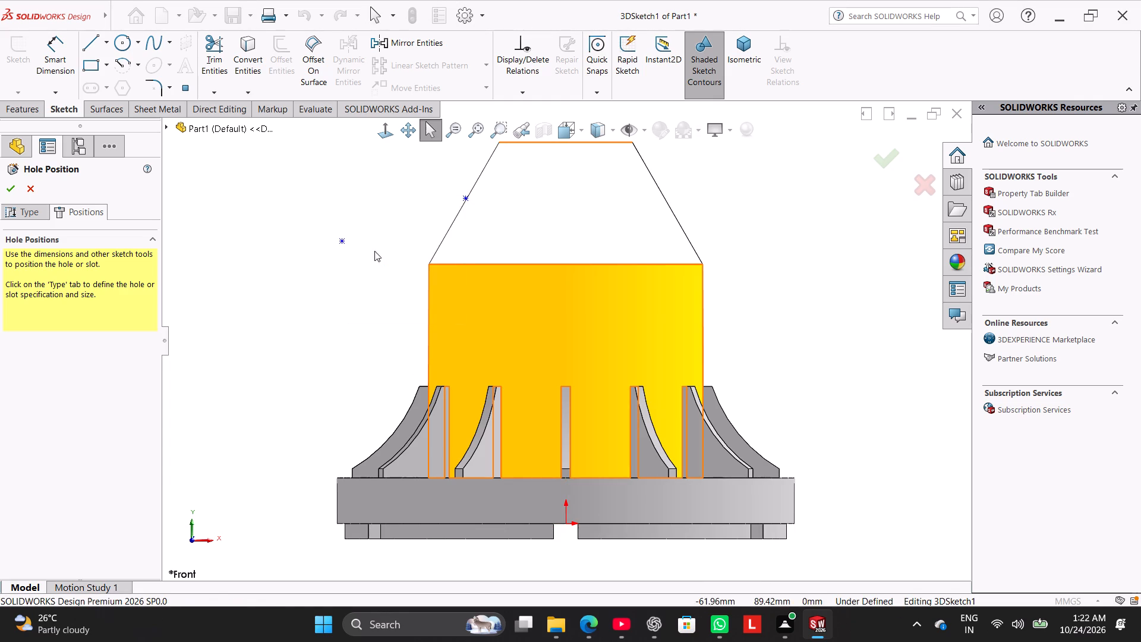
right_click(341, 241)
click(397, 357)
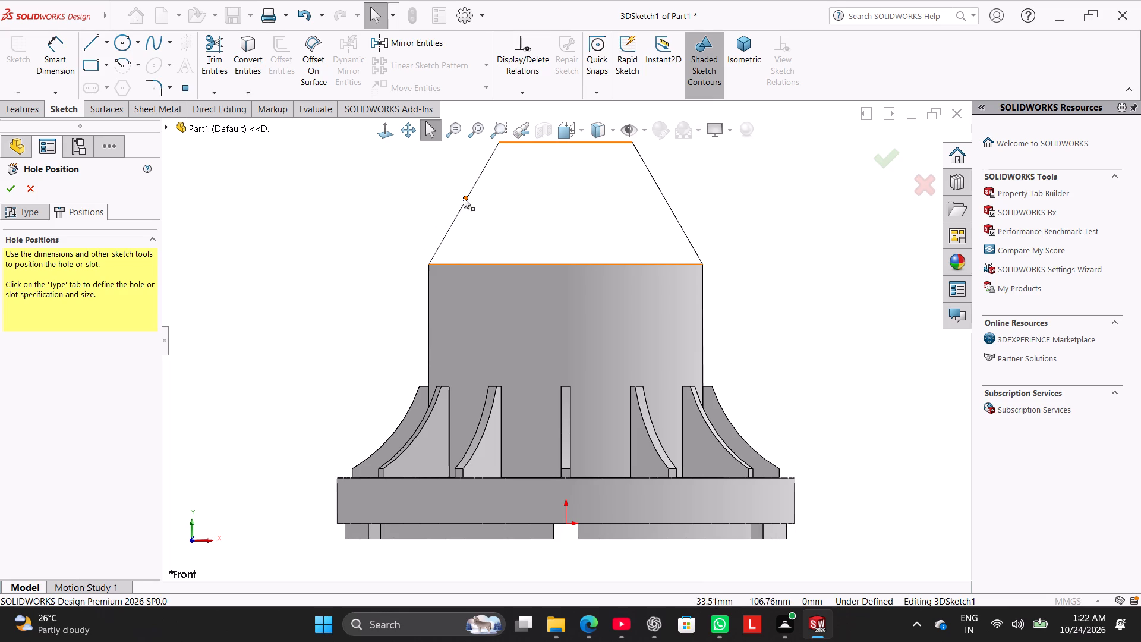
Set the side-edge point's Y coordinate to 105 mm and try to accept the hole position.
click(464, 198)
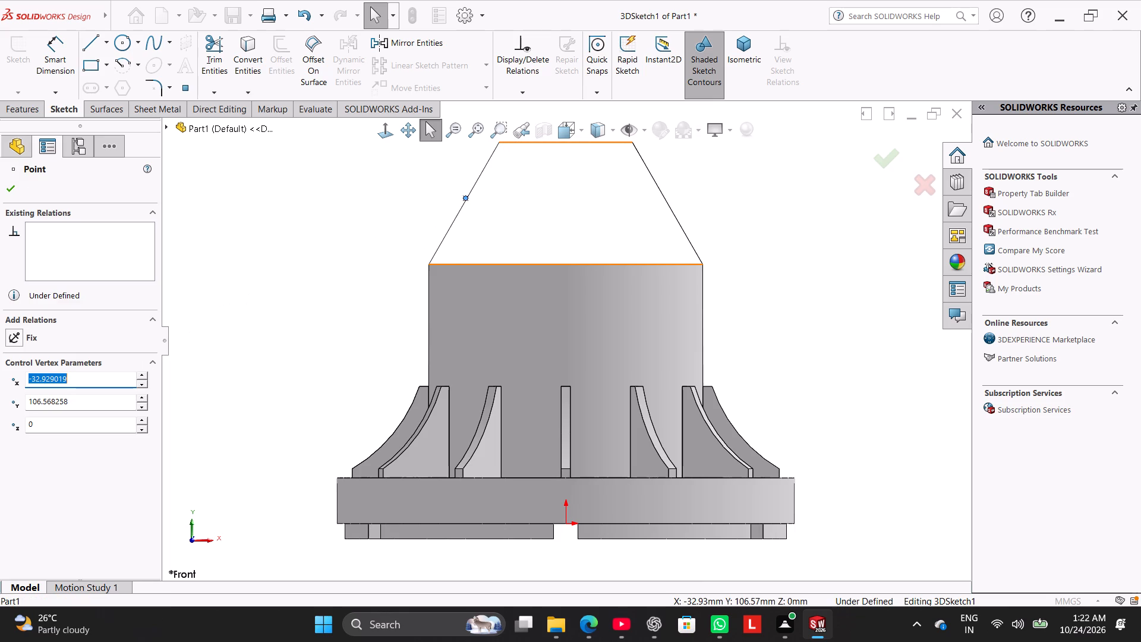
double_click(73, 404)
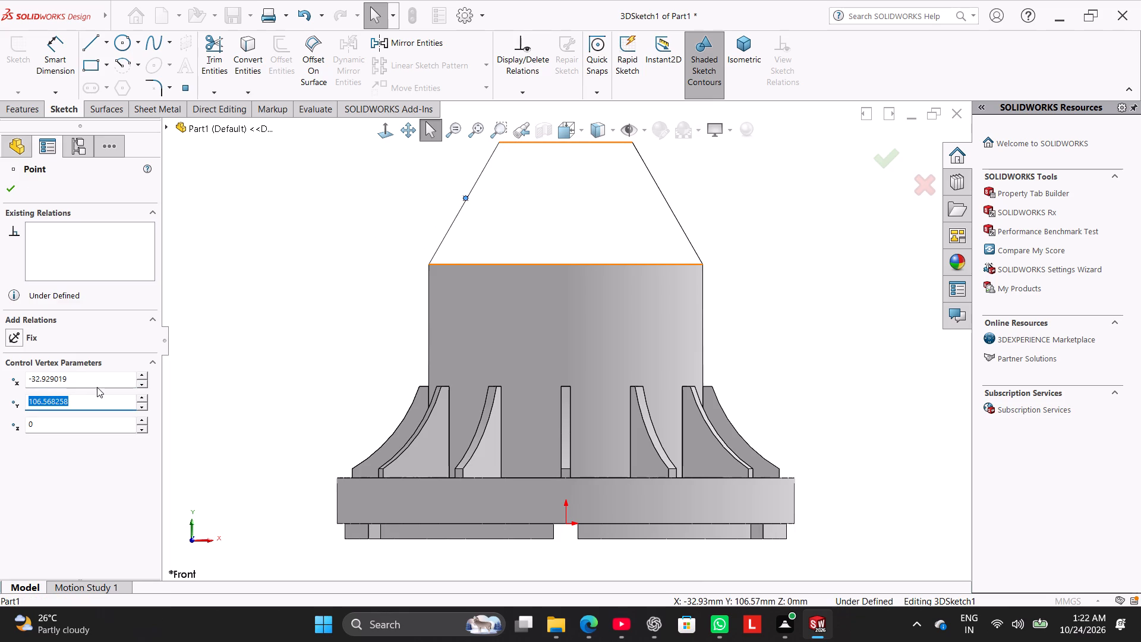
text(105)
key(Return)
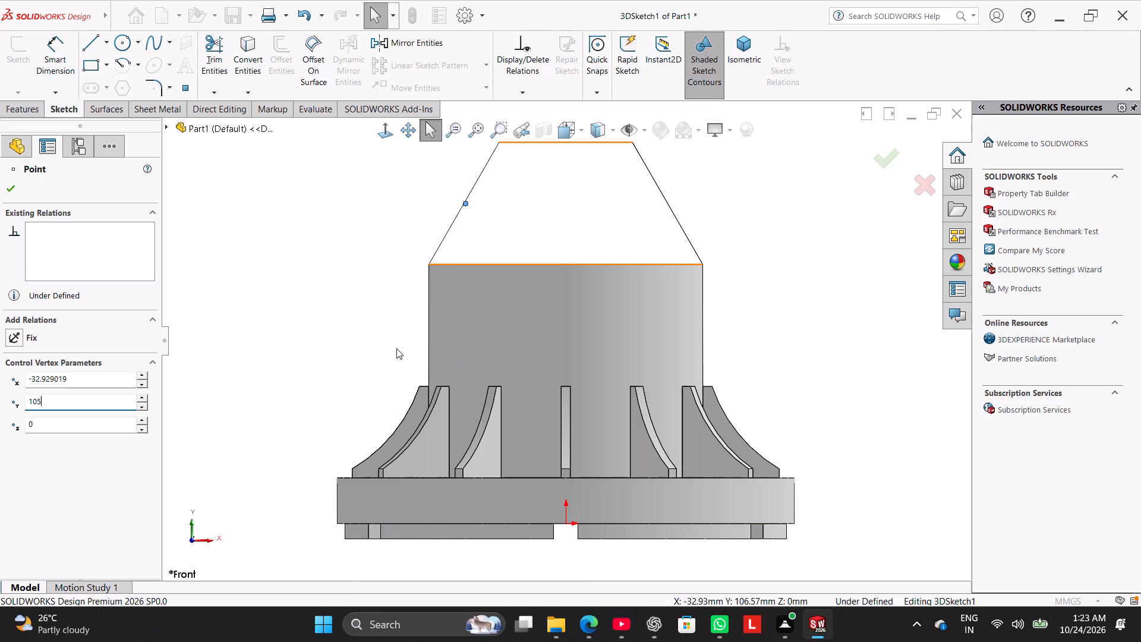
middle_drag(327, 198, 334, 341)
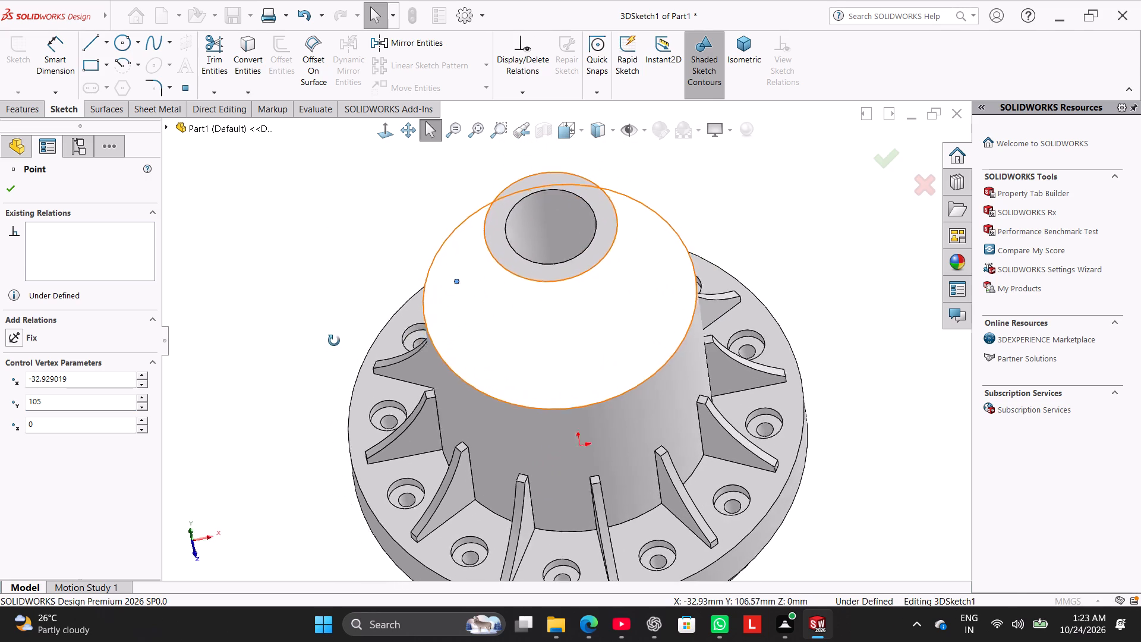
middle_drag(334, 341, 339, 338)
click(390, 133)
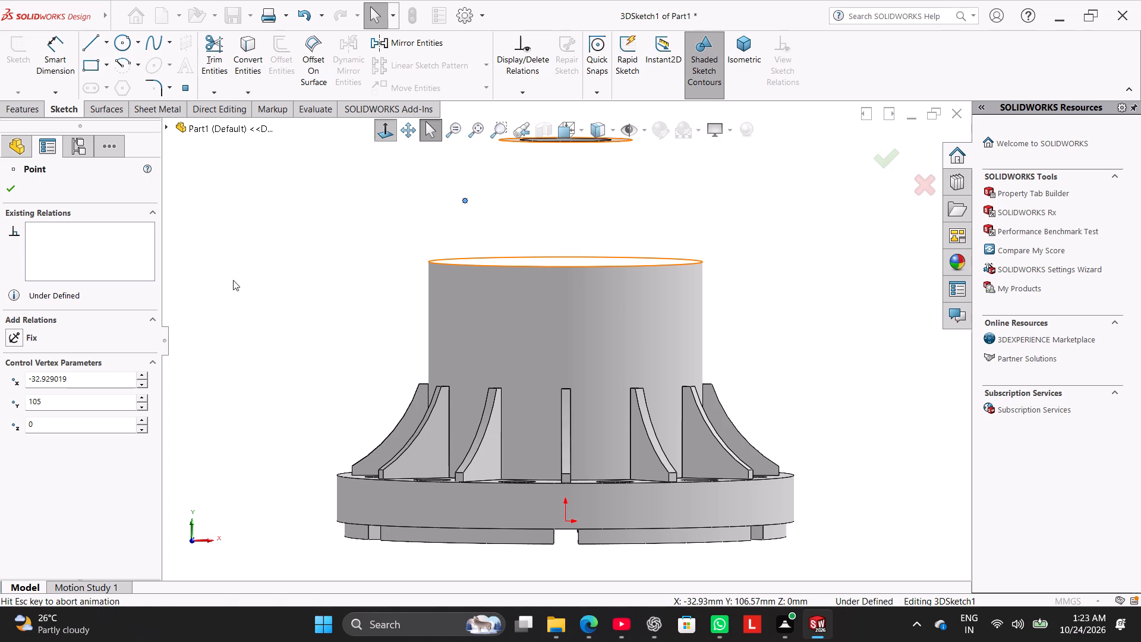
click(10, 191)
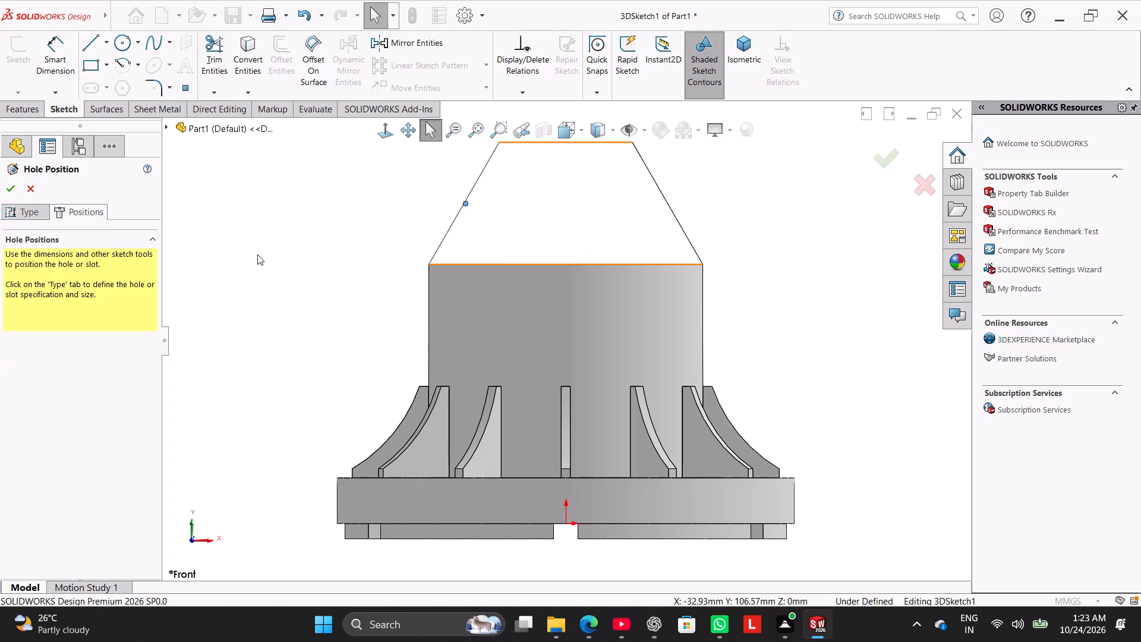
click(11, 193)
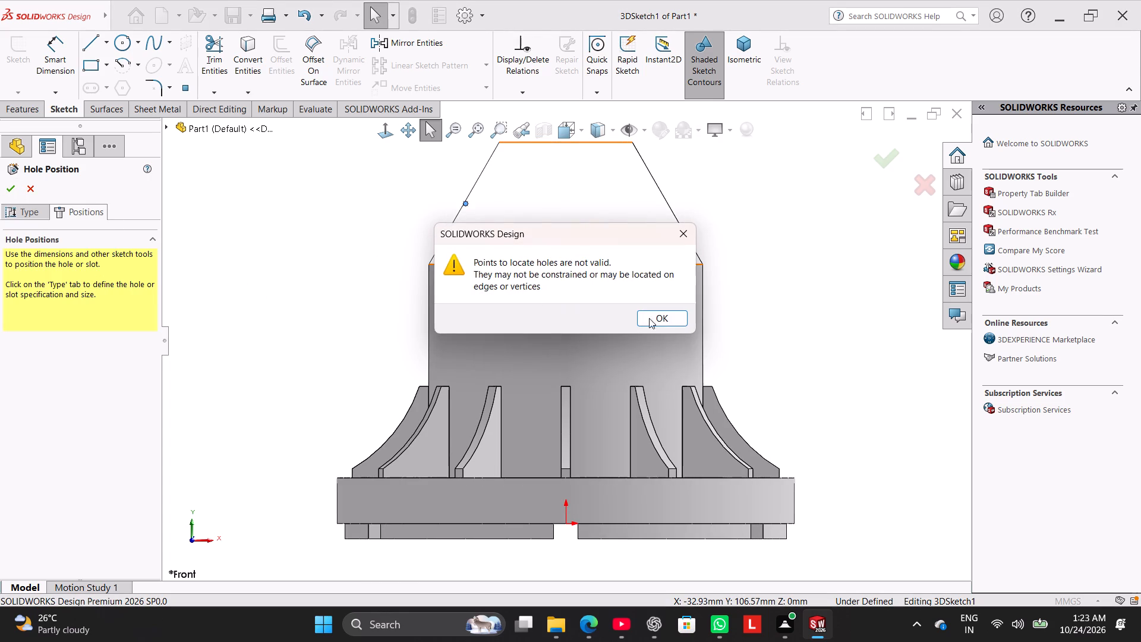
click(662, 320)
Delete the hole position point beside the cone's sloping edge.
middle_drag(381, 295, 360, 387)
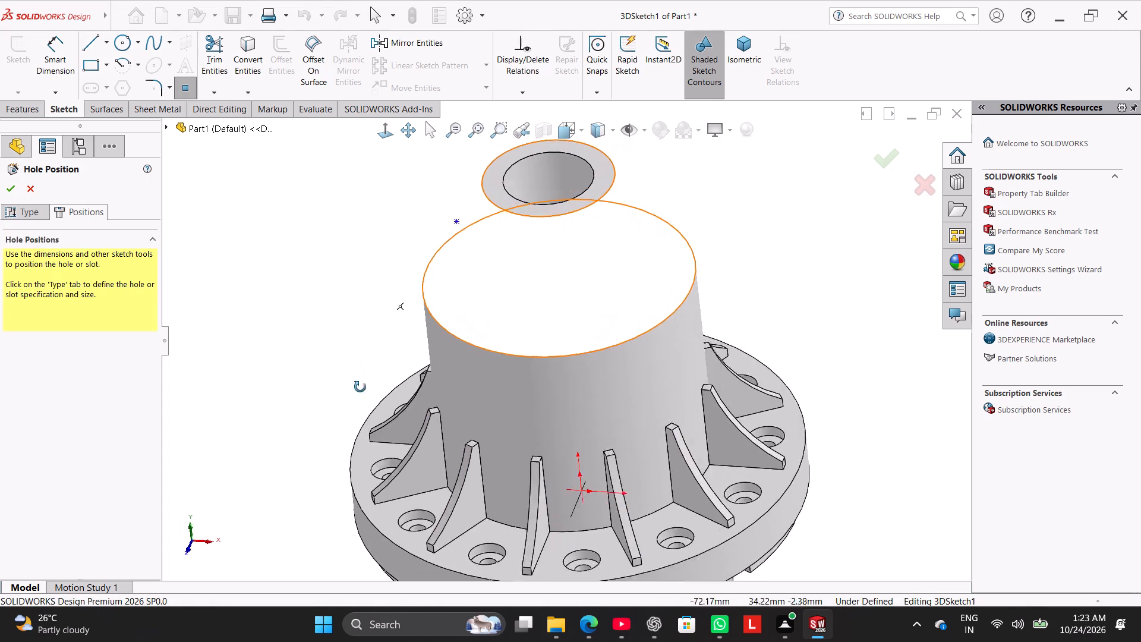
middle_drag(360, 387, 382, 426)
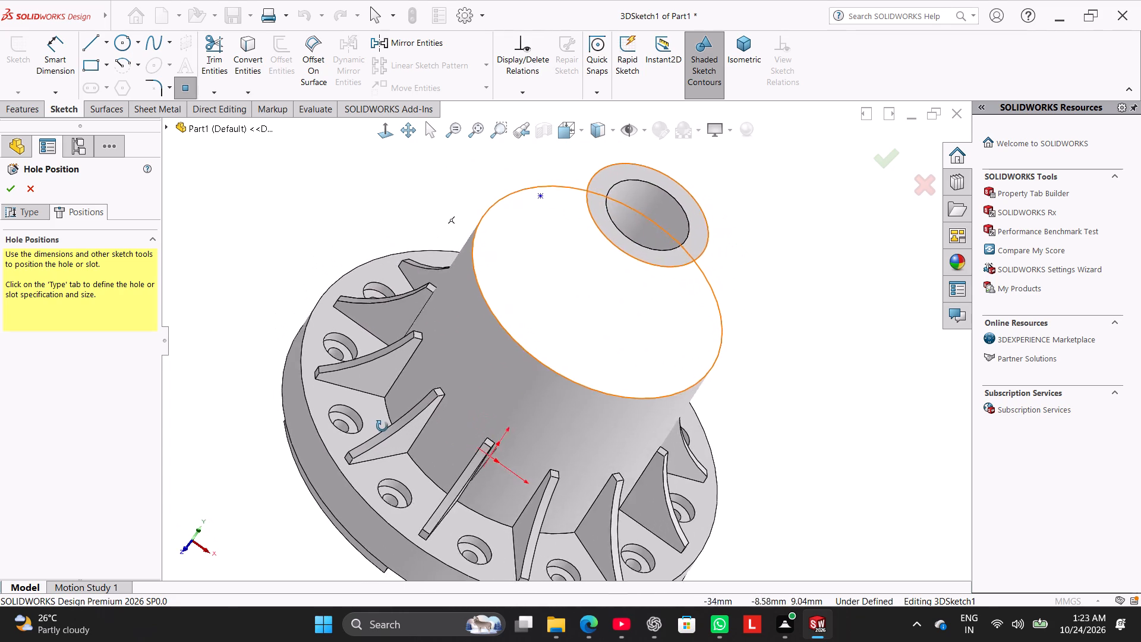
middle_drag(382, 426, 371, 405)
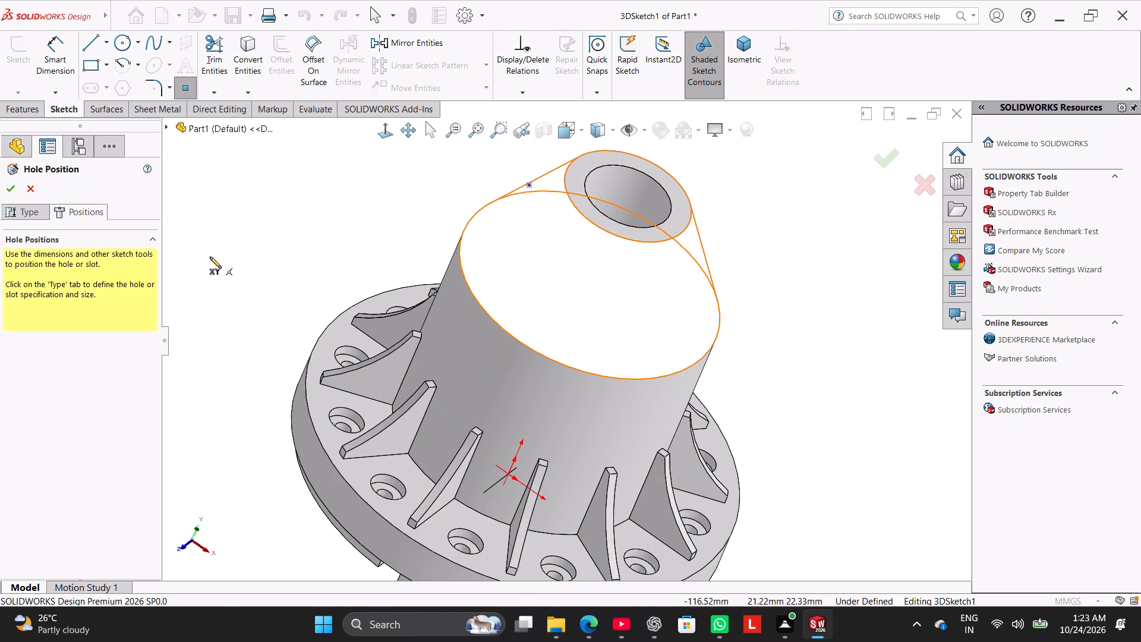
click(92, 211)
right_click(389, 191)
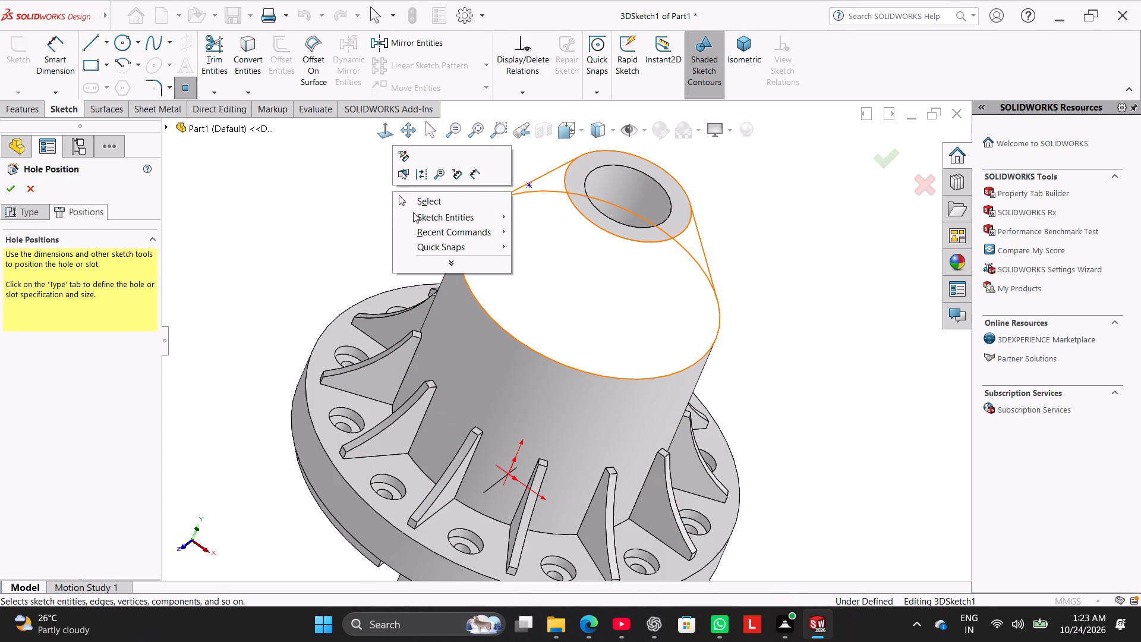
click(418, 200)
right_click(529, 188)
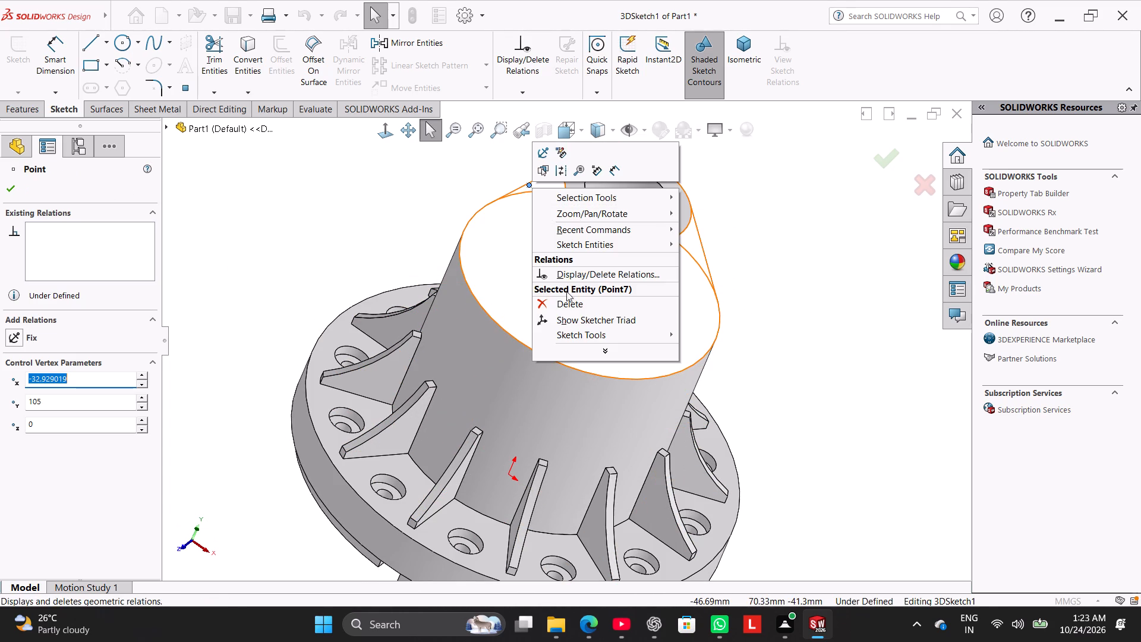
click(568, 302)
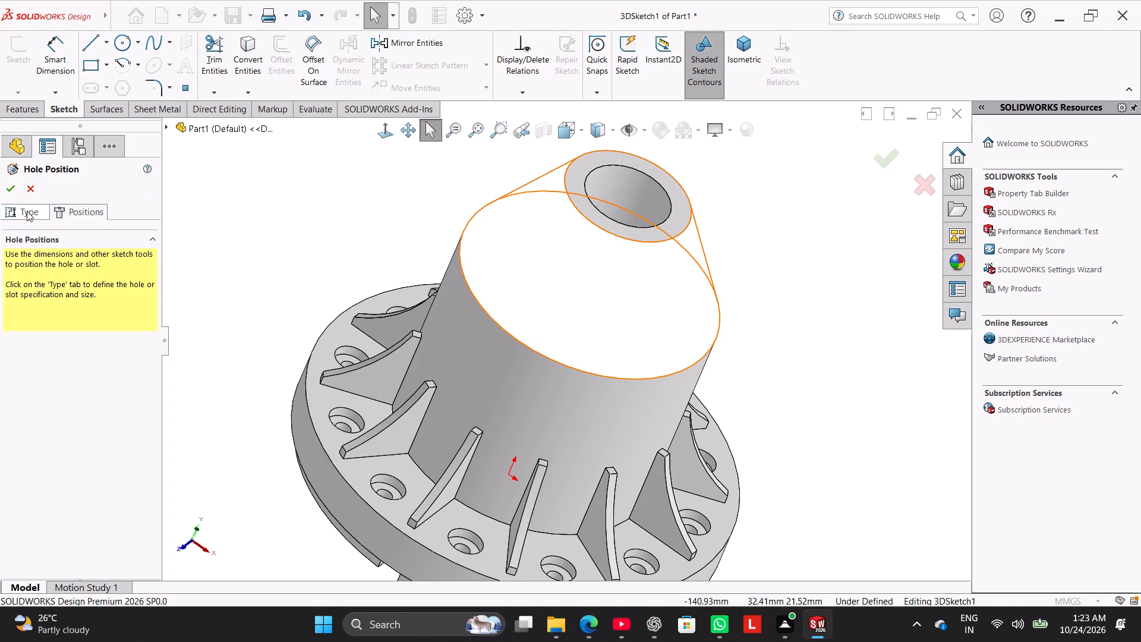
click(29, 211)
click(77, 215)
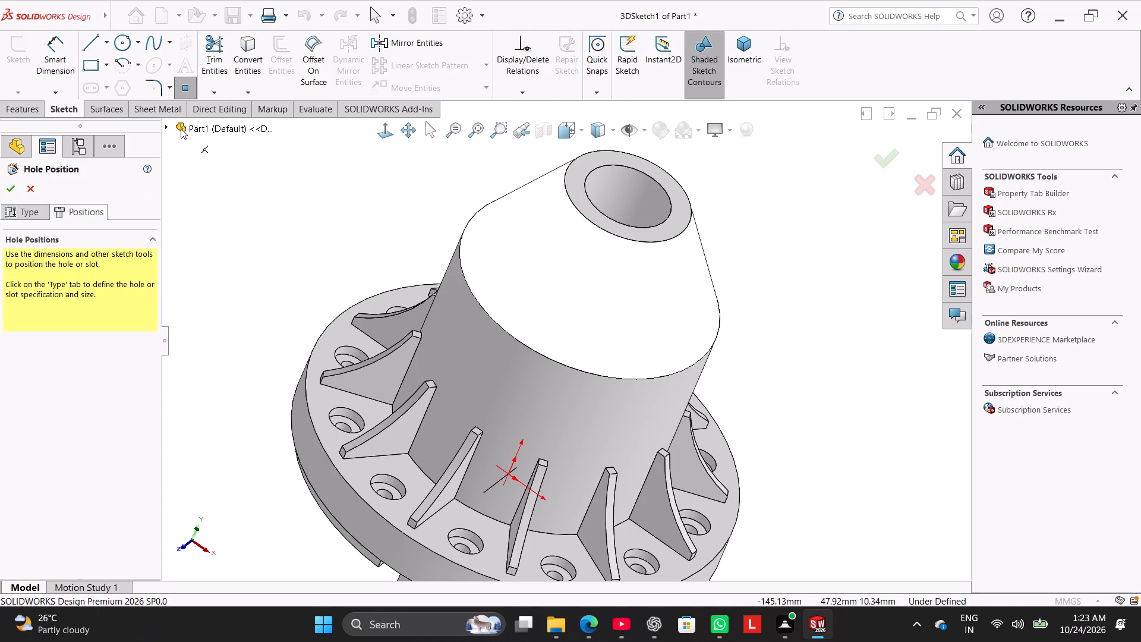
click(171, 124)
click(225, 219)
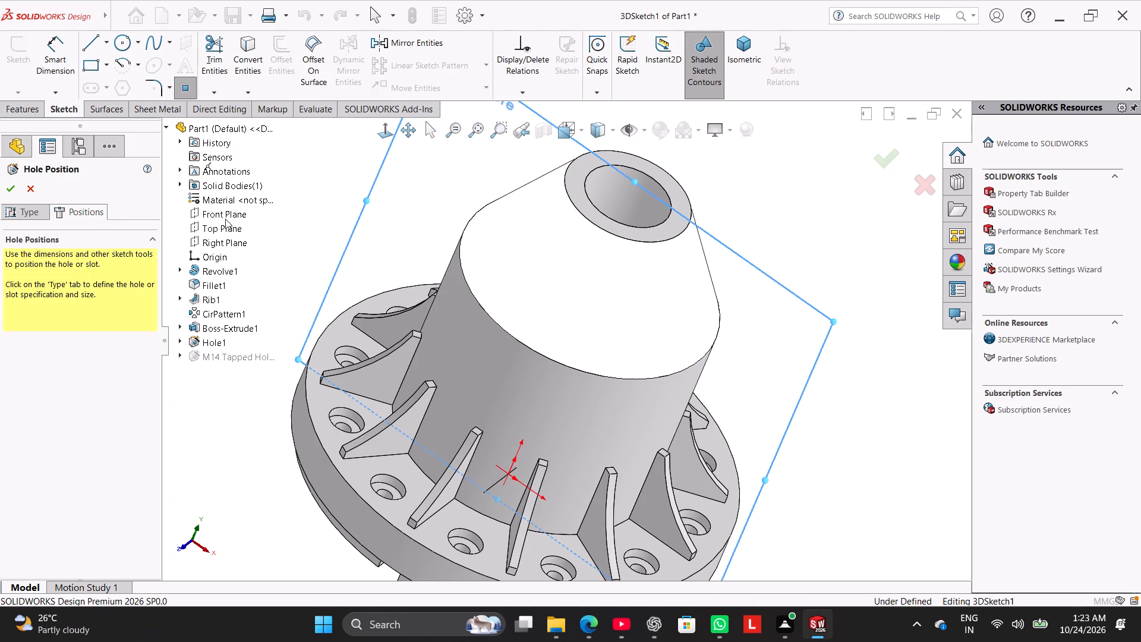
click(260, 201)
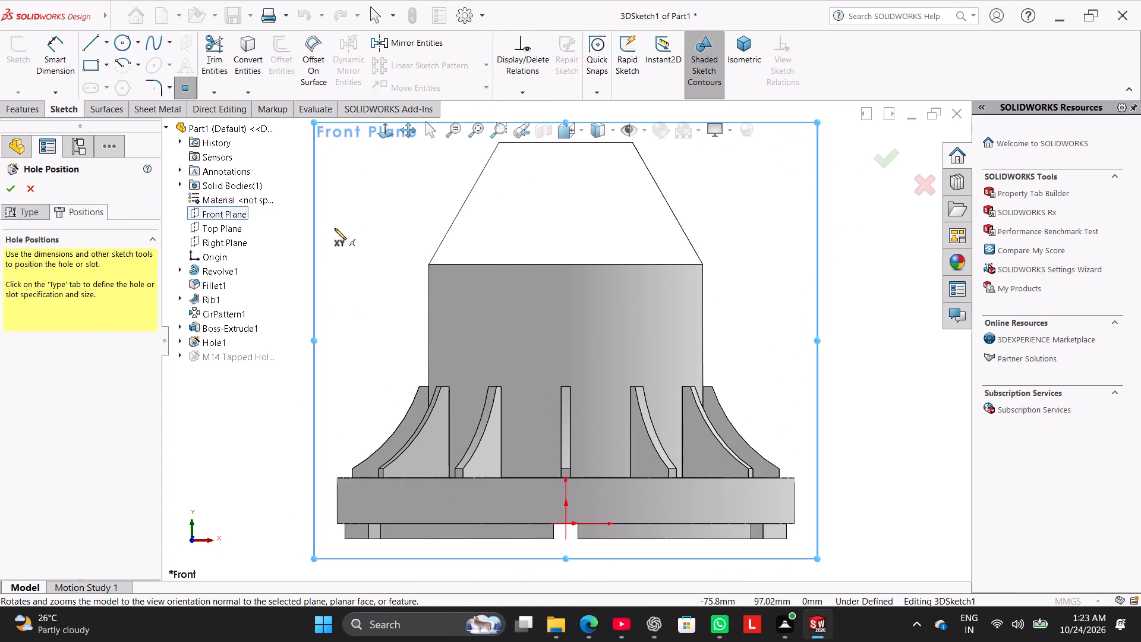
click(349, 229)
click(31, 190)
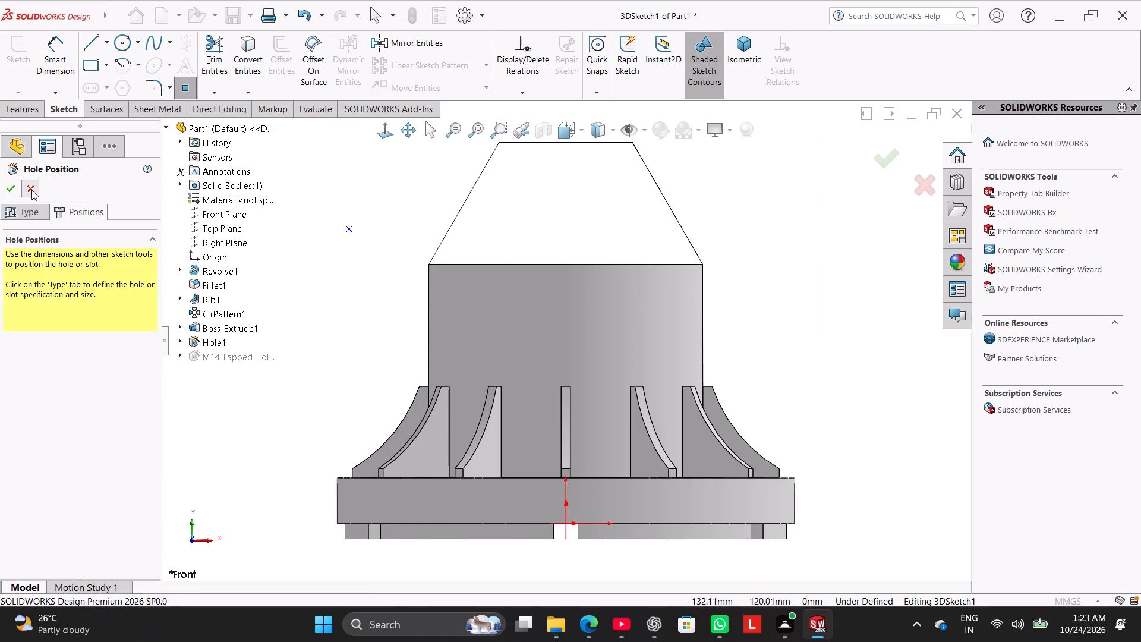
Delete the M14 tapped hole feature from the part.
right_click(62, 416)
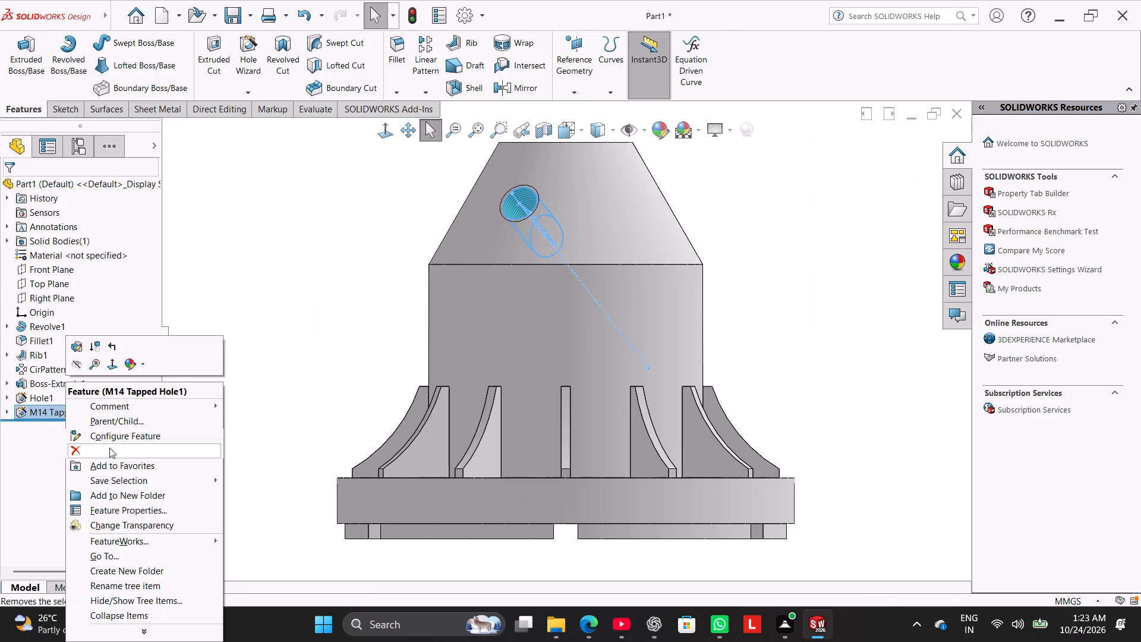
click(112, 451)
click(656, 223)
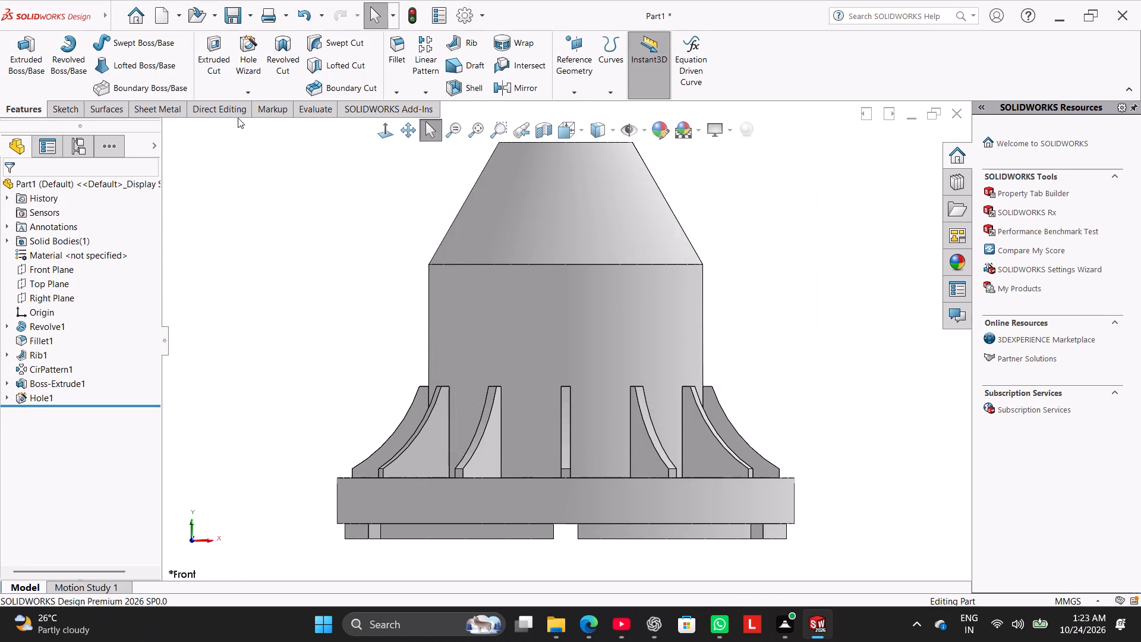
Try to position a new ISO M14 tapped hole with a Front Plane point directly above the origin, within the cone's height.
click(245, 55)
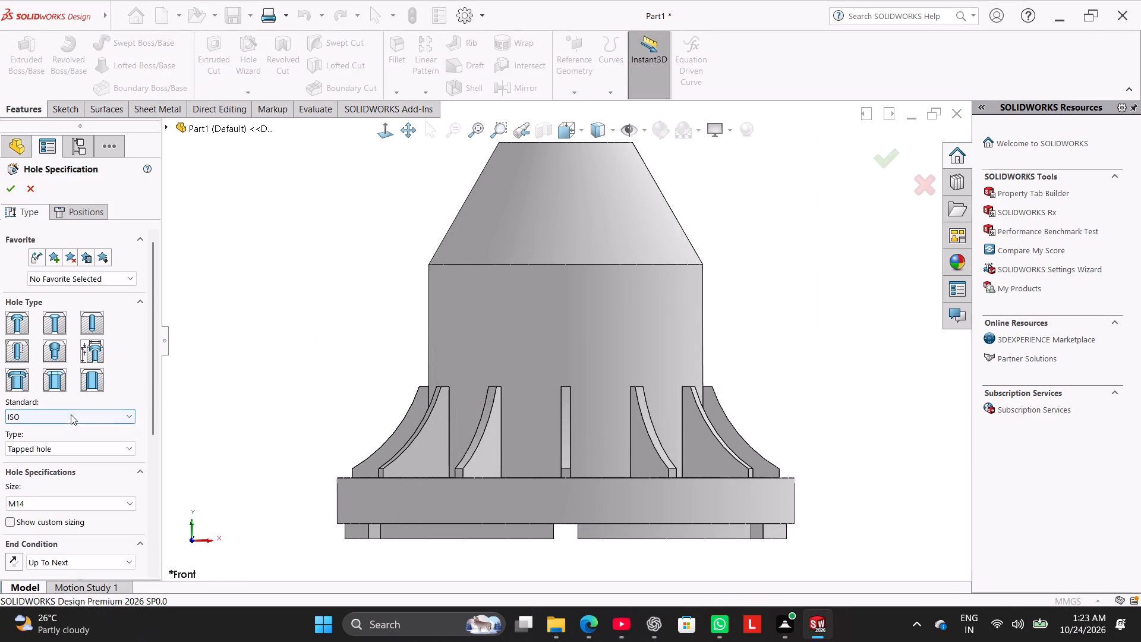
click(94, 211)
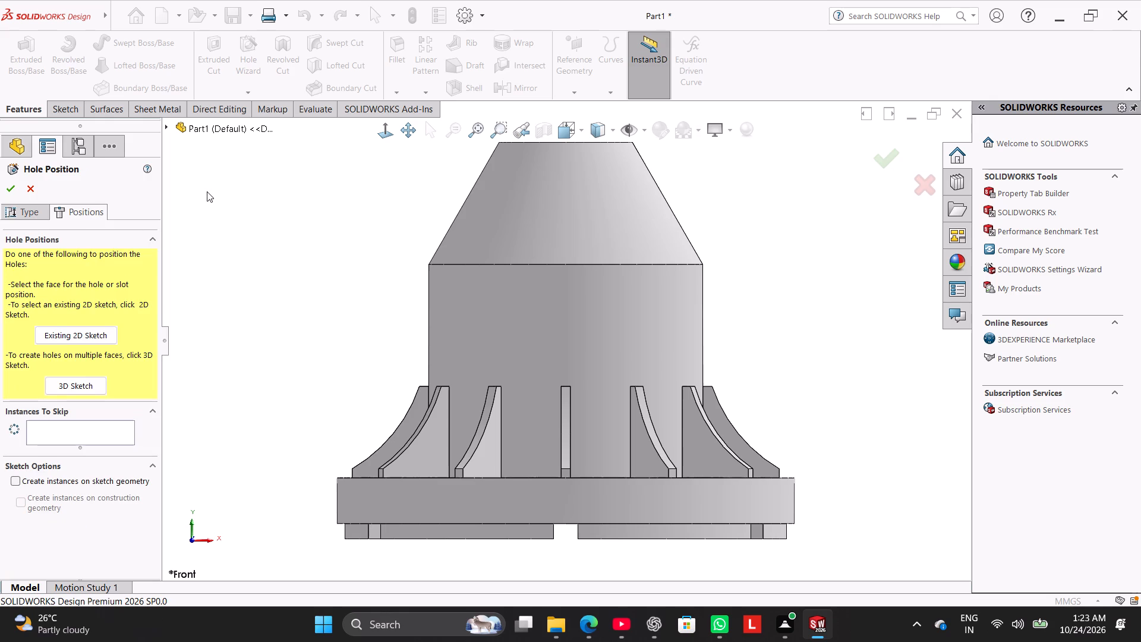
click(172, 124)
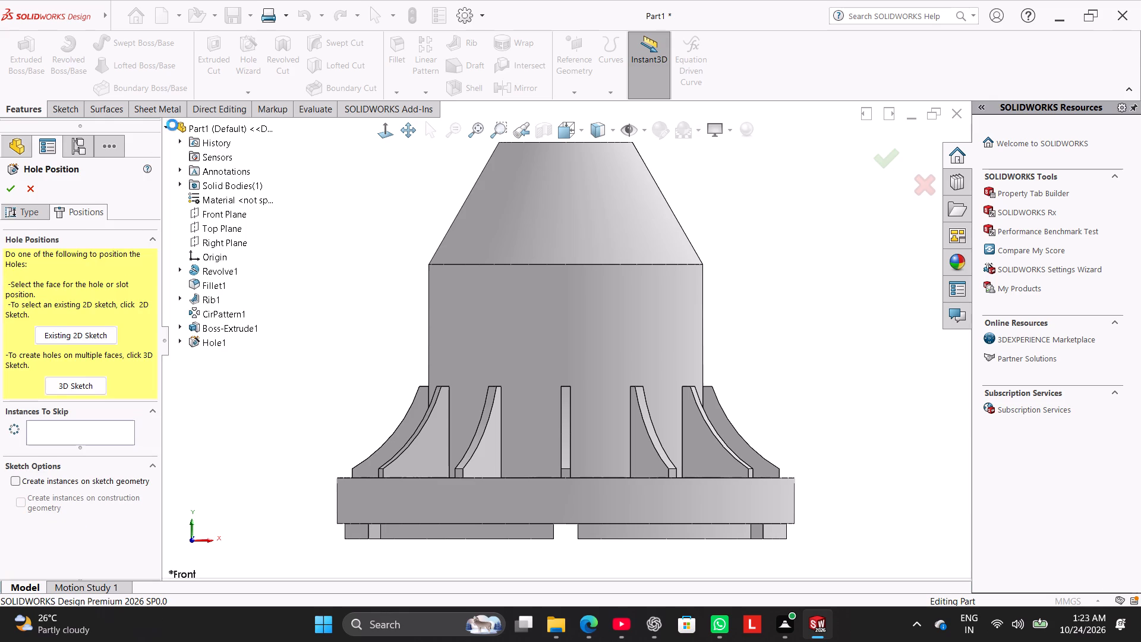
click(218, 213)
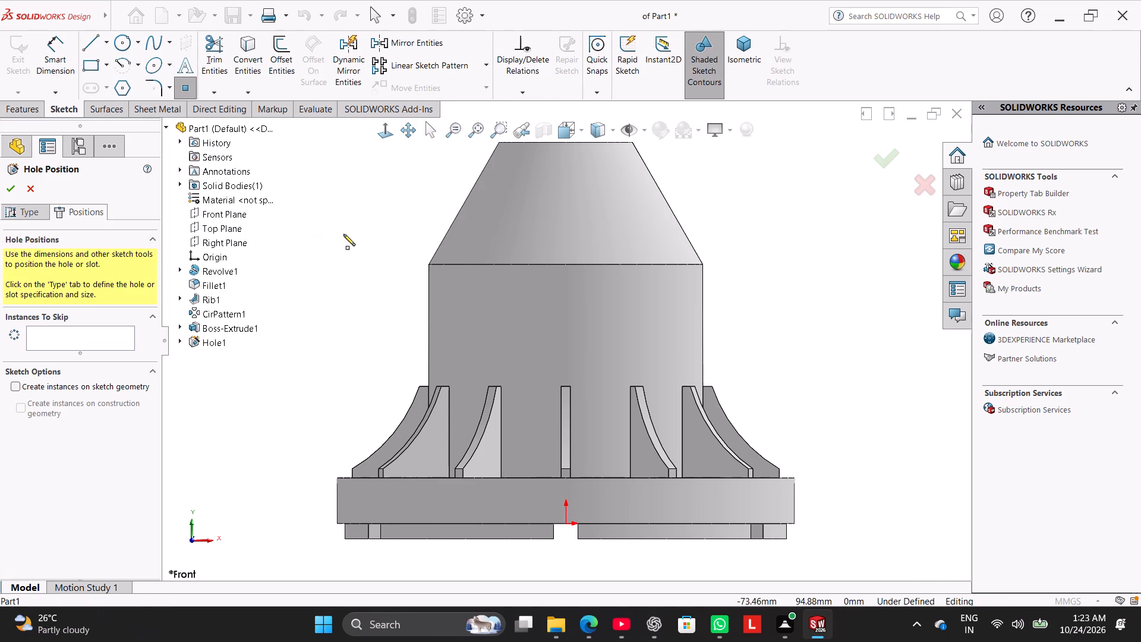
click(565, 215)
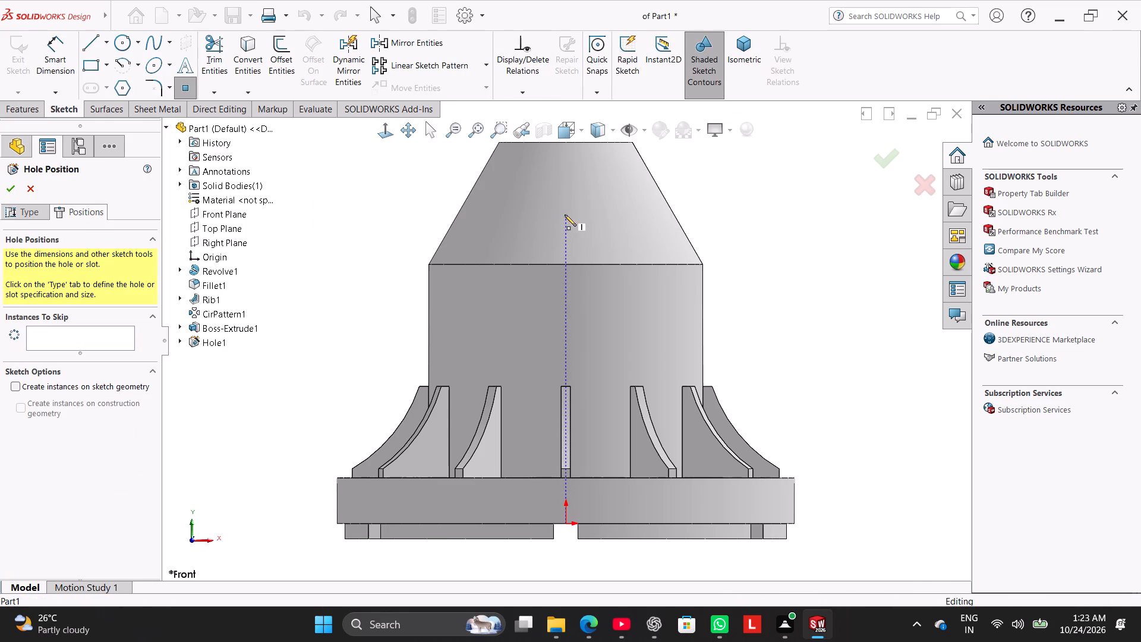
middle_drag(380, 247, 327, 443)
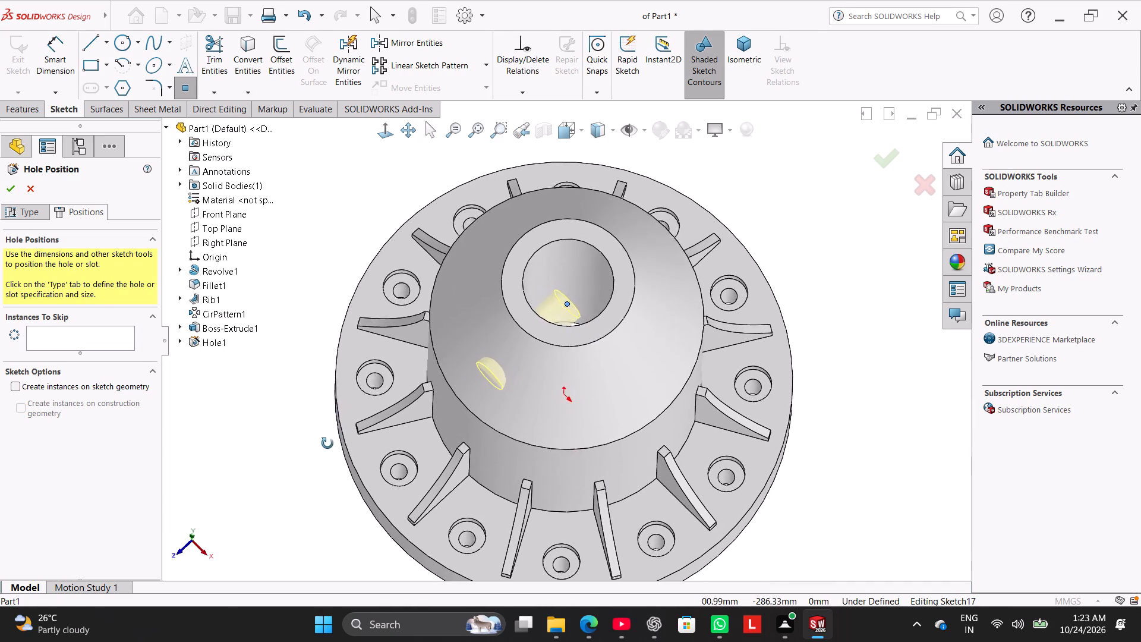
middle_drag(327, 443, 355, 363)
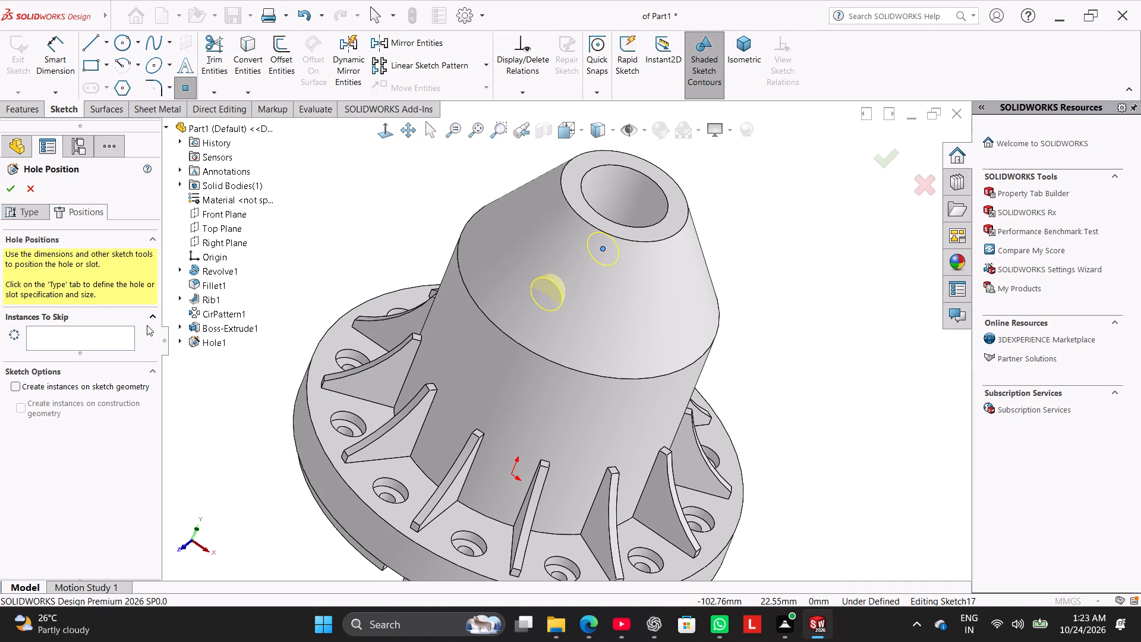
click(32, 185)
Start a new Hole Wizard hole and select the conical face for its positions.
click(252, 52)
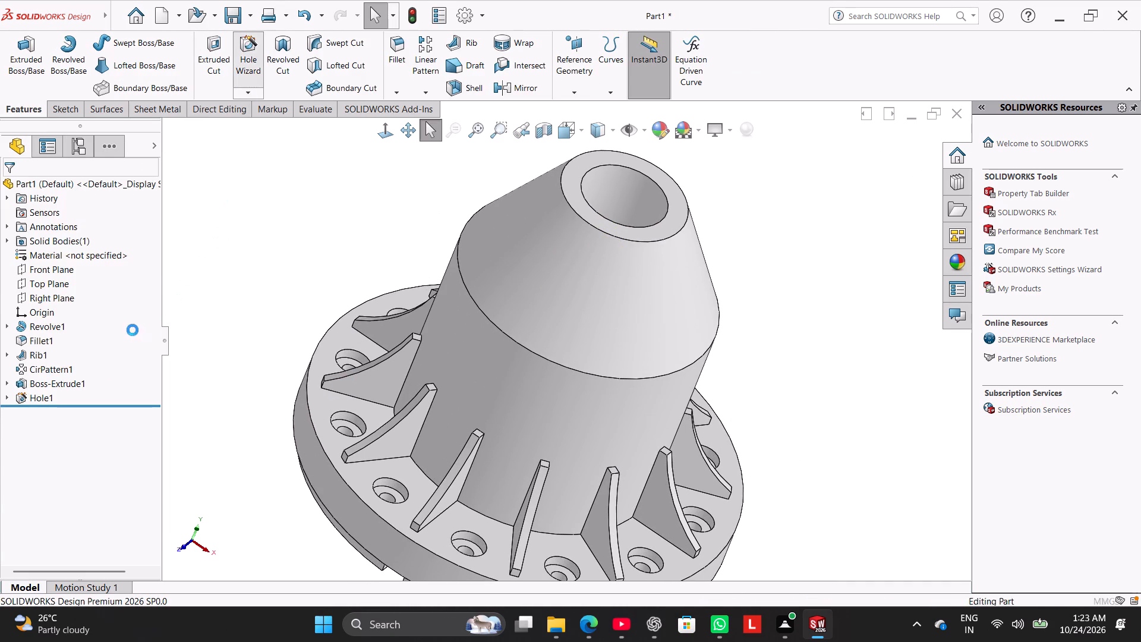
click(96, 213)
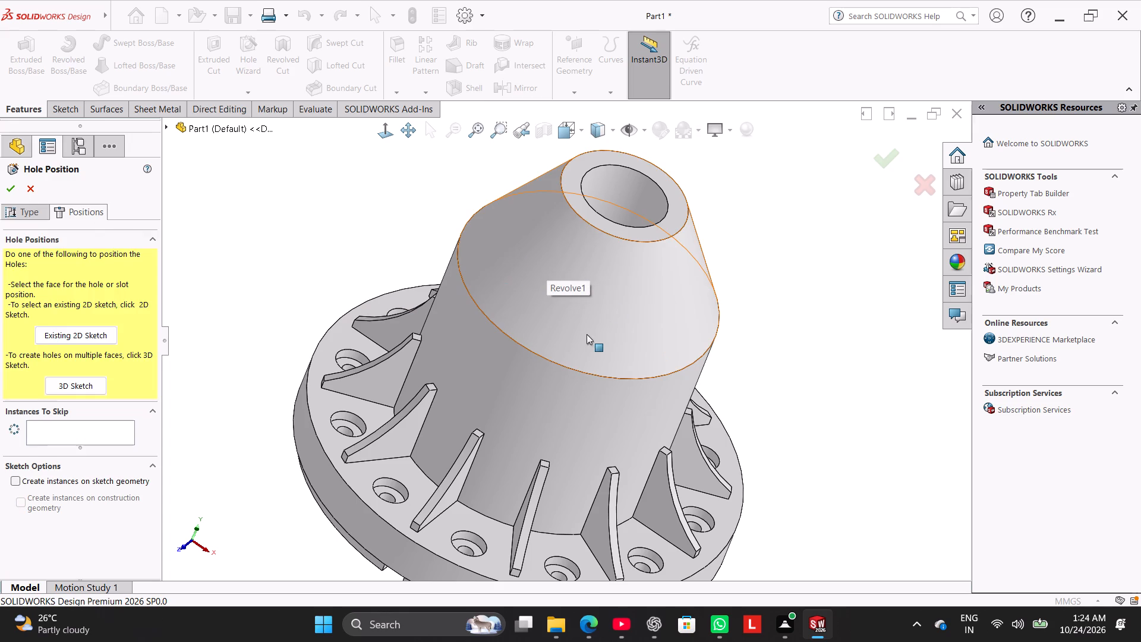
scroll(334, 247, up, 2)
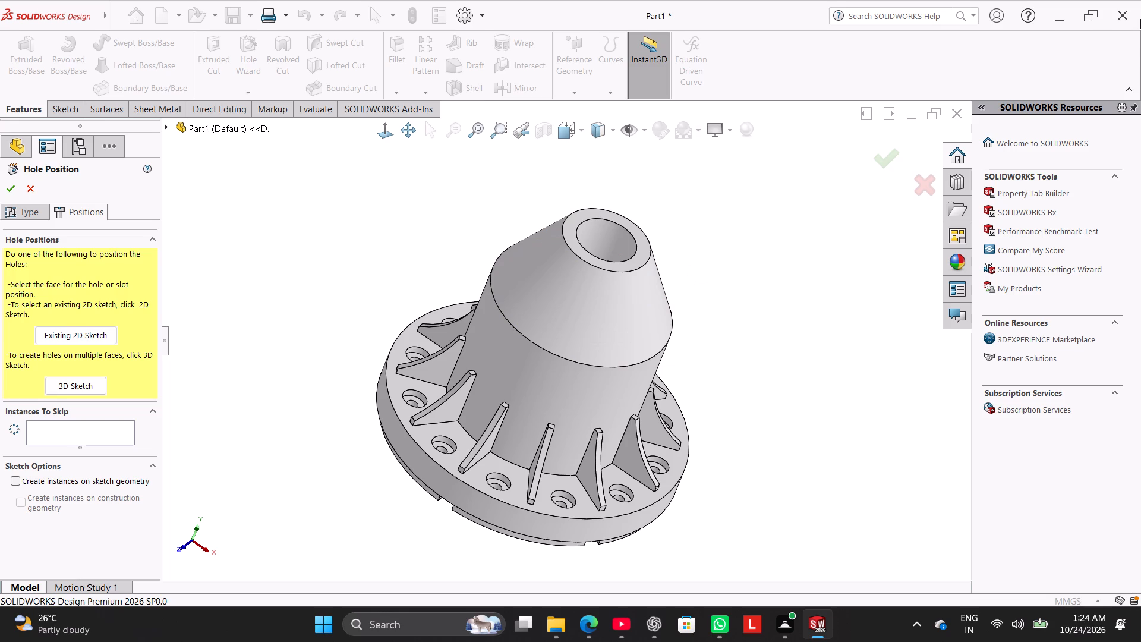
click(579, 299)
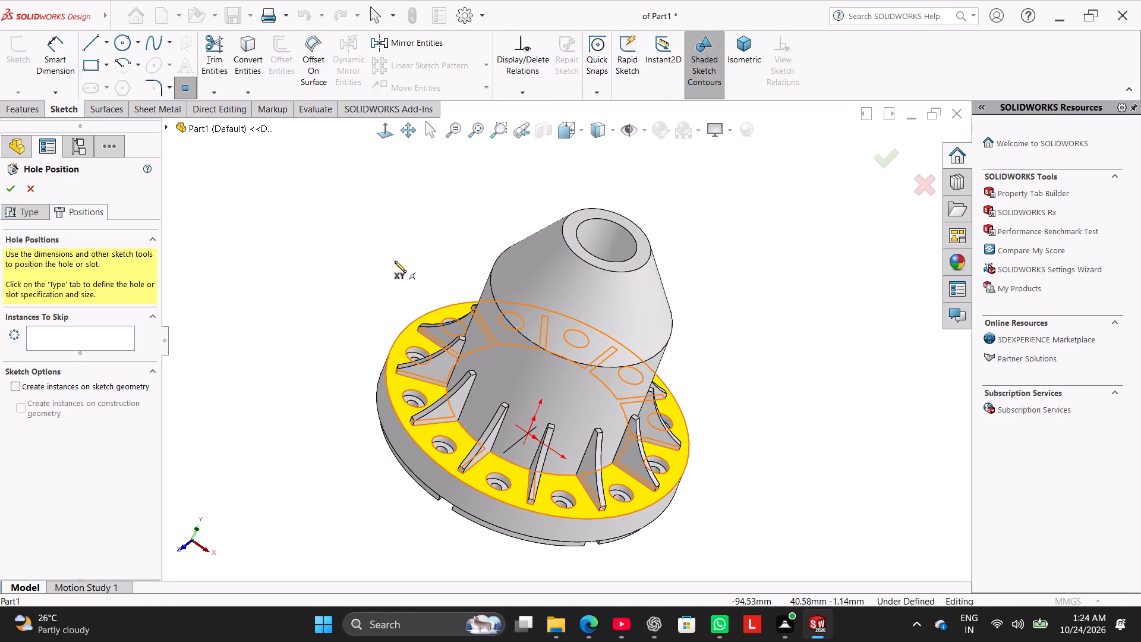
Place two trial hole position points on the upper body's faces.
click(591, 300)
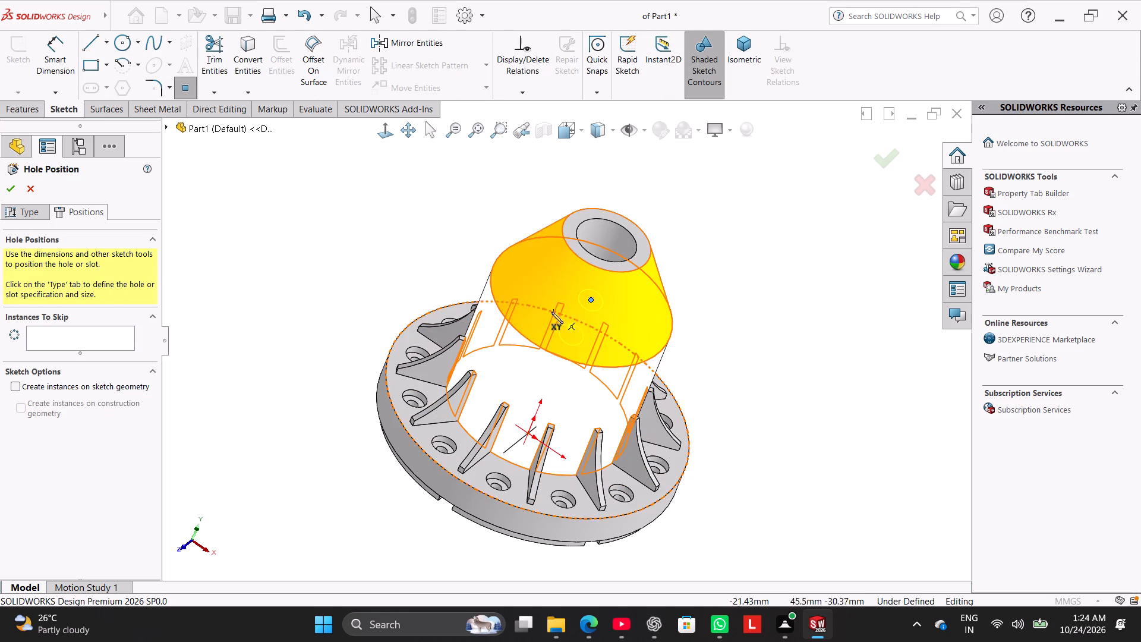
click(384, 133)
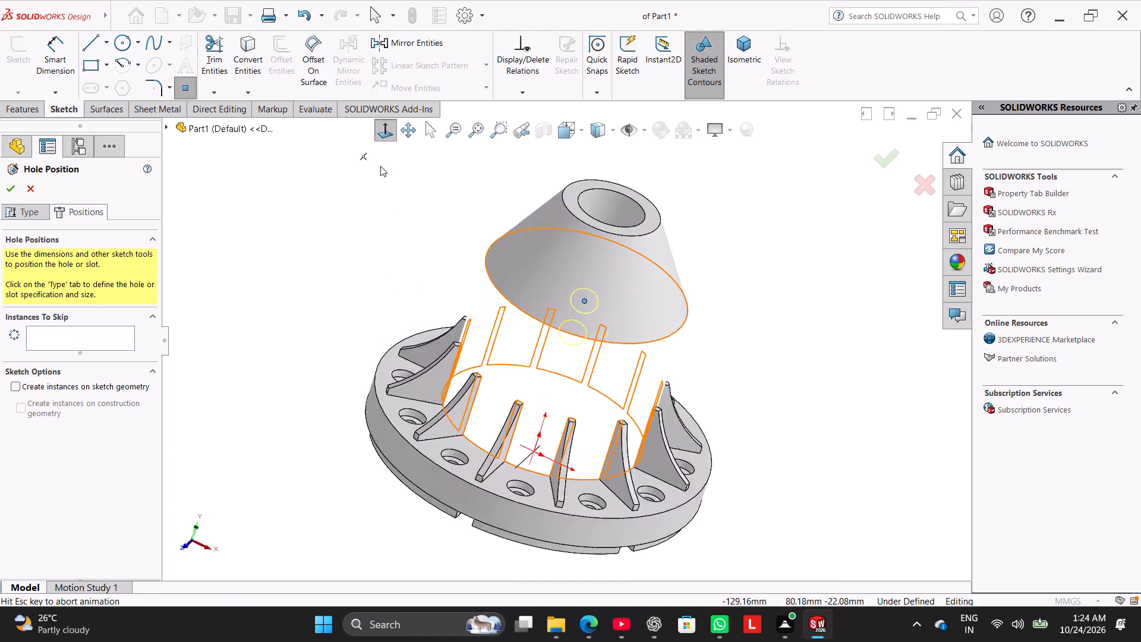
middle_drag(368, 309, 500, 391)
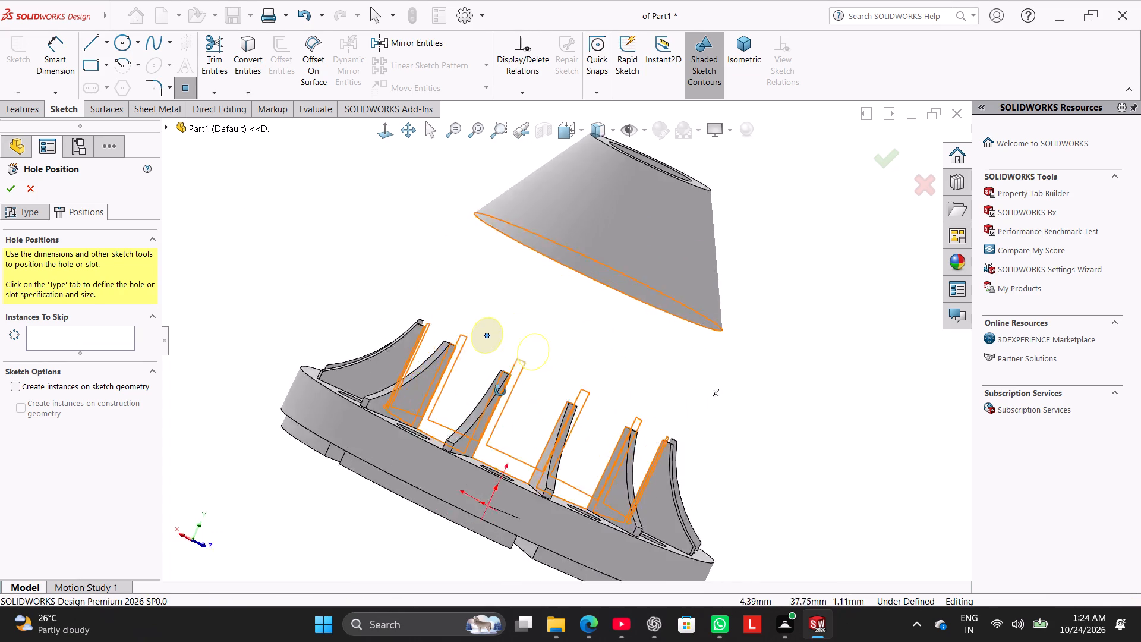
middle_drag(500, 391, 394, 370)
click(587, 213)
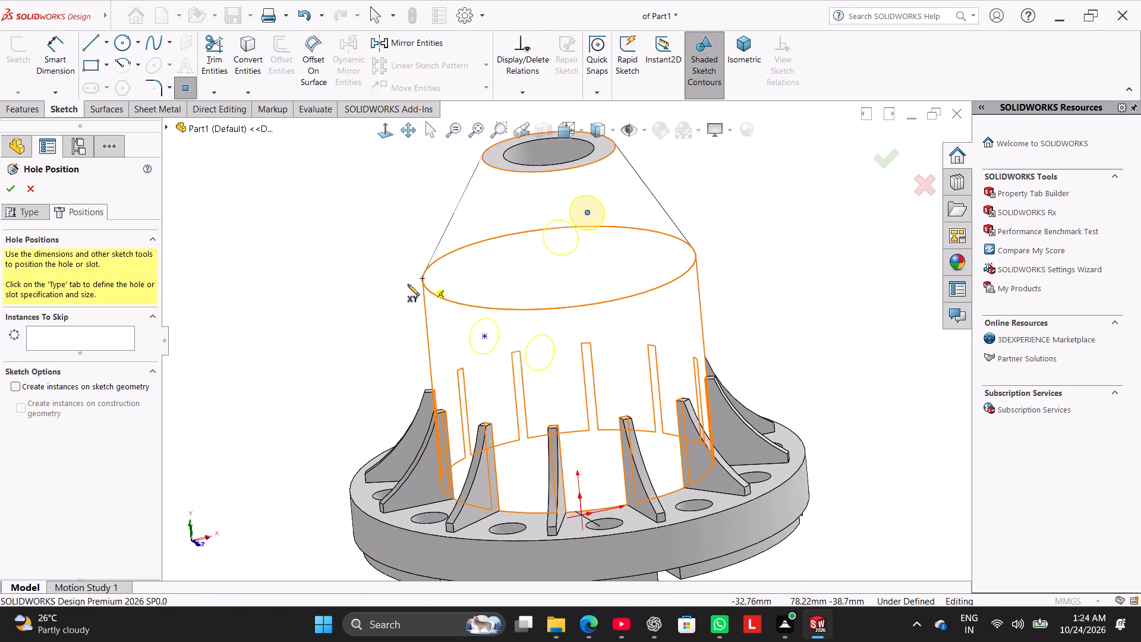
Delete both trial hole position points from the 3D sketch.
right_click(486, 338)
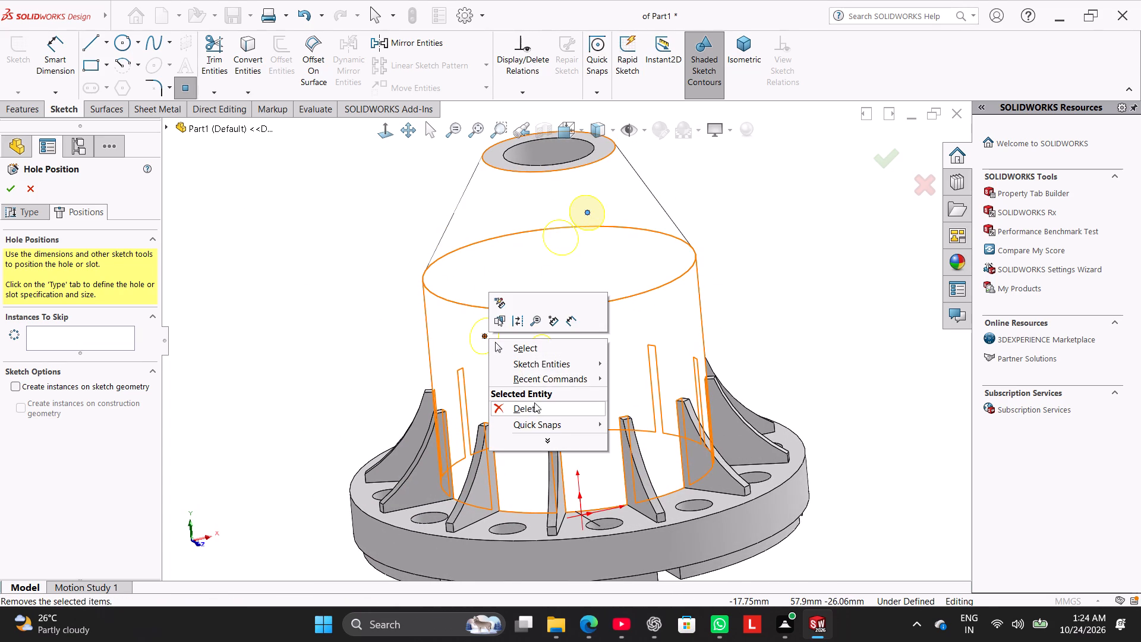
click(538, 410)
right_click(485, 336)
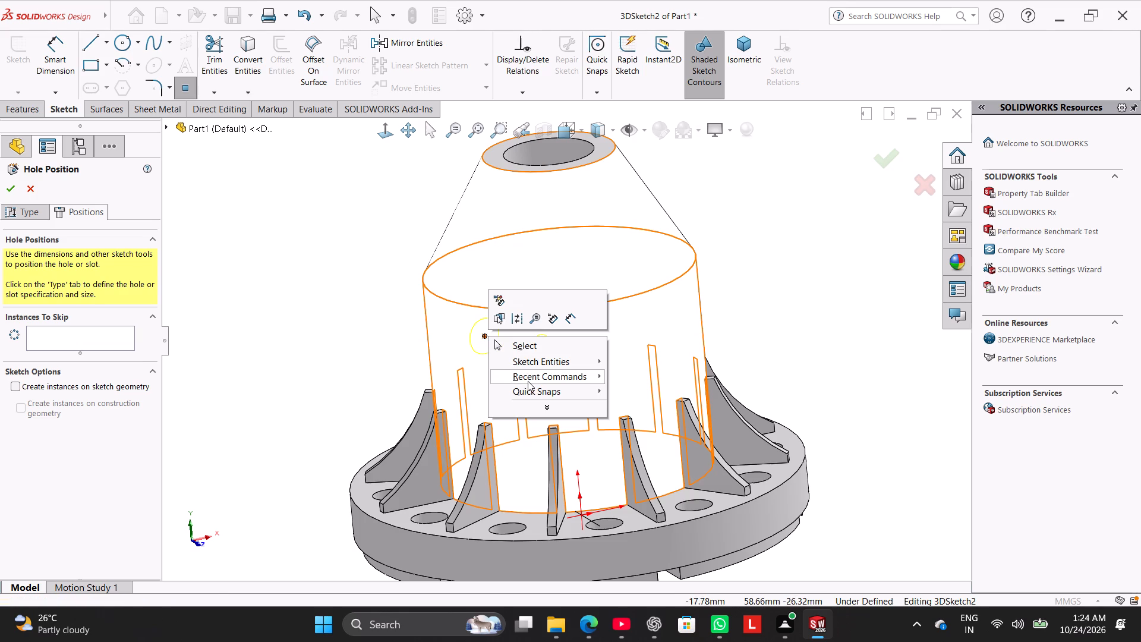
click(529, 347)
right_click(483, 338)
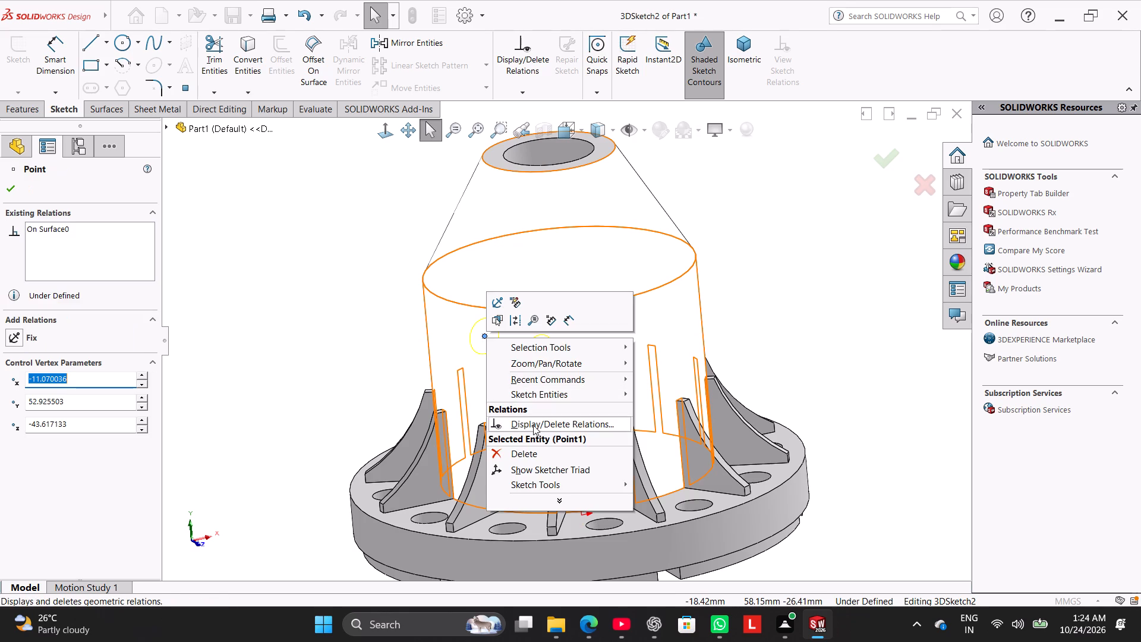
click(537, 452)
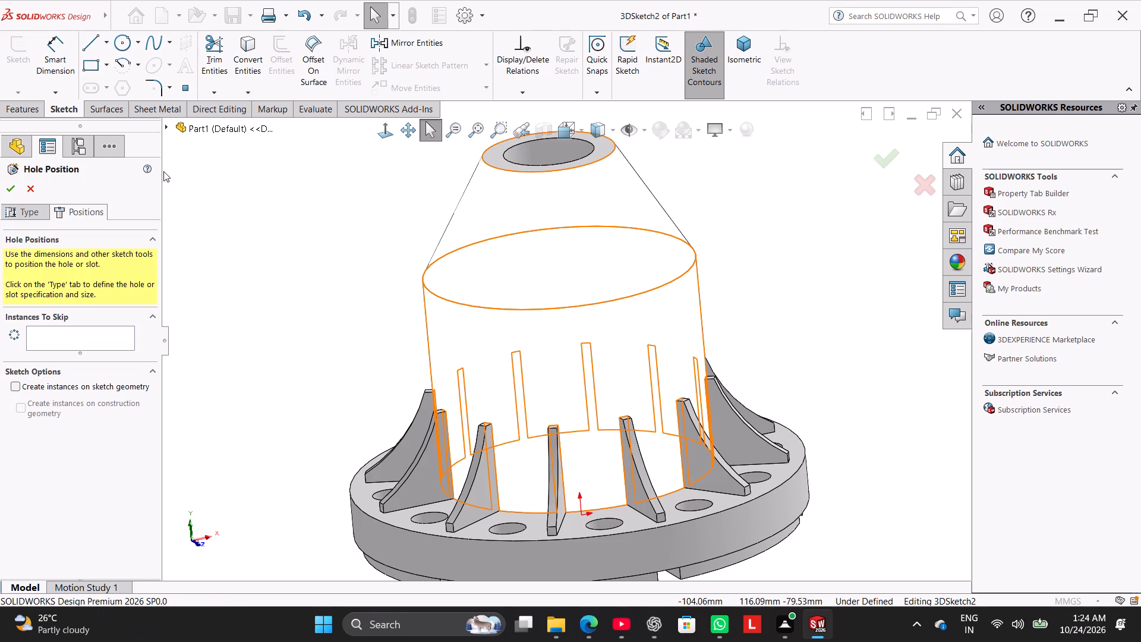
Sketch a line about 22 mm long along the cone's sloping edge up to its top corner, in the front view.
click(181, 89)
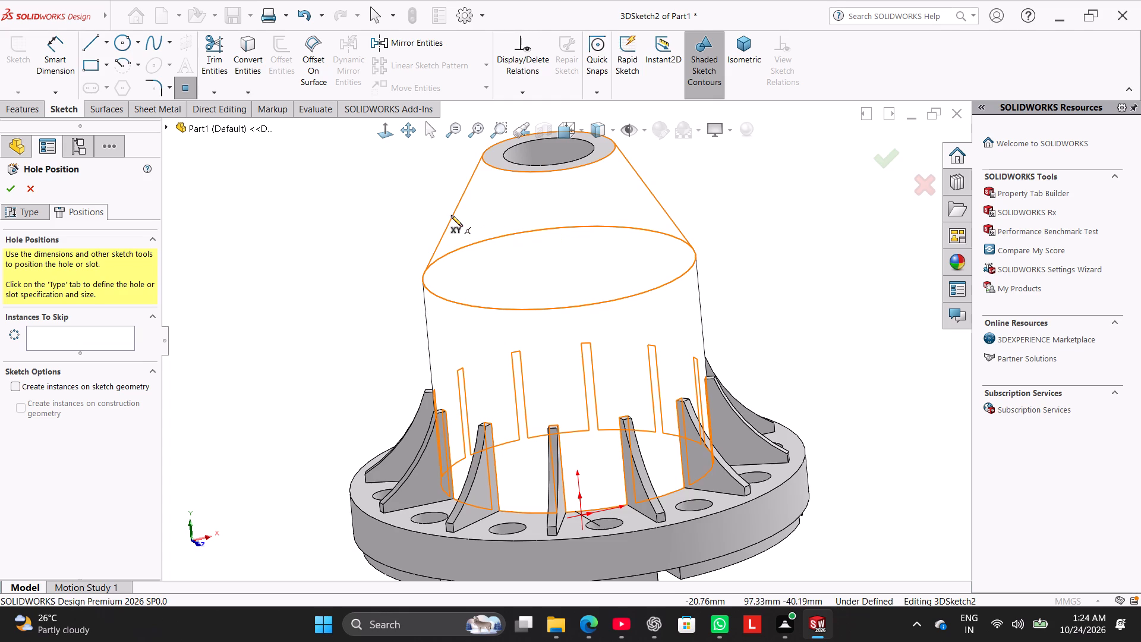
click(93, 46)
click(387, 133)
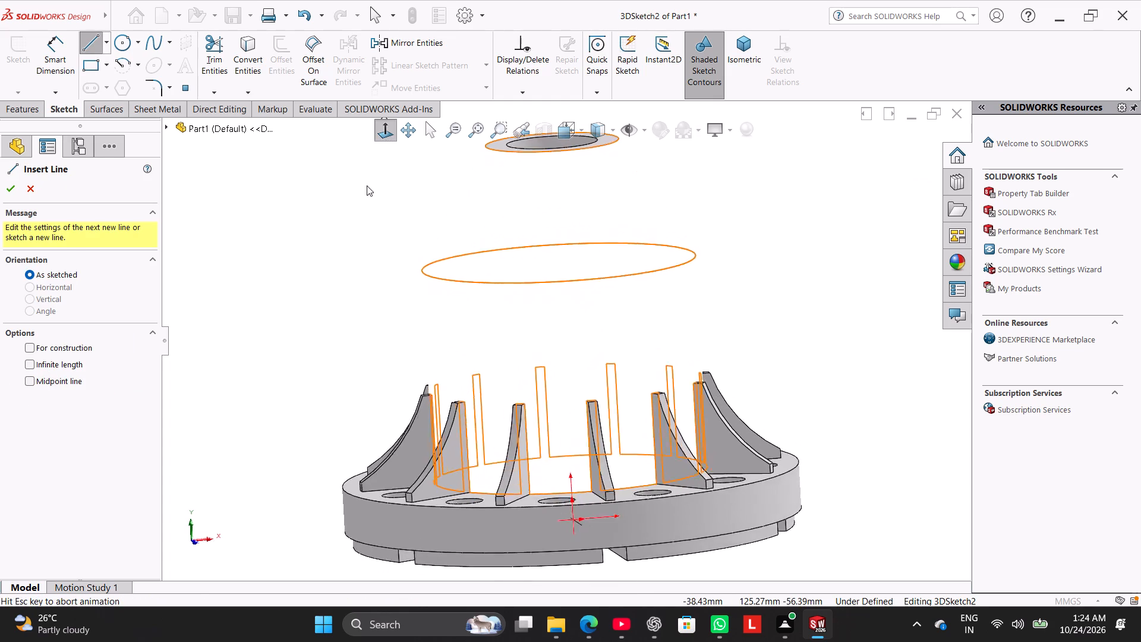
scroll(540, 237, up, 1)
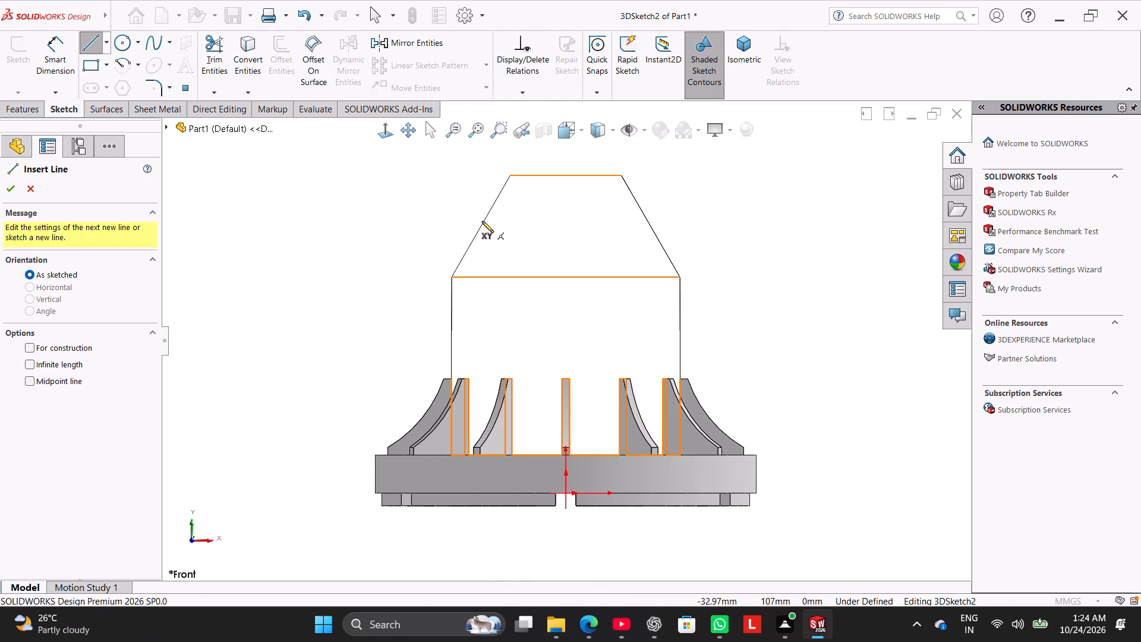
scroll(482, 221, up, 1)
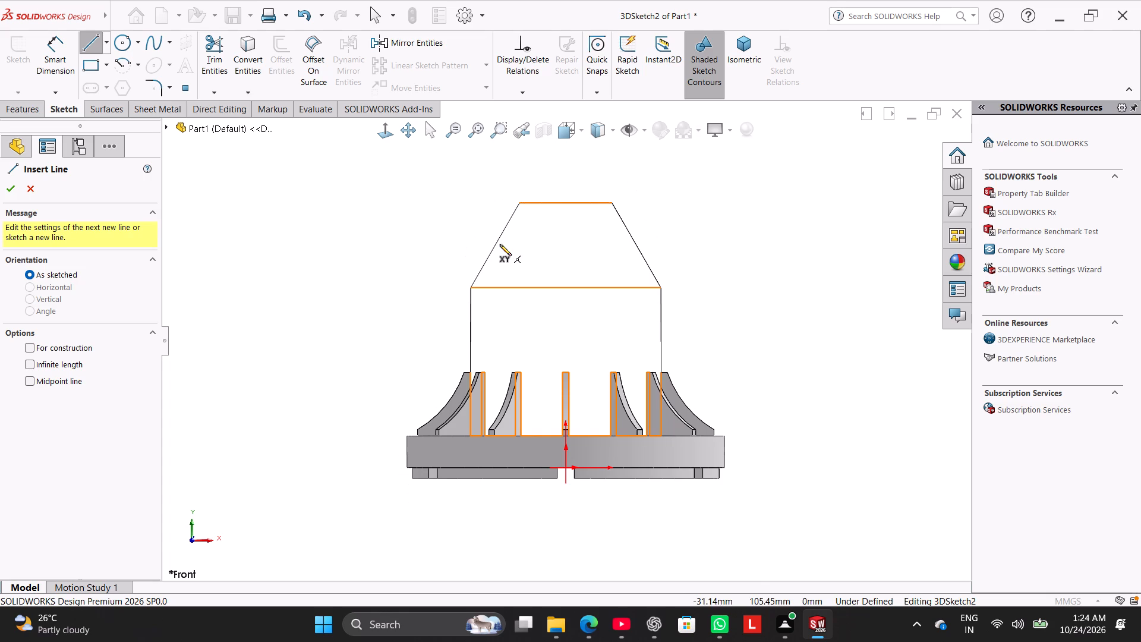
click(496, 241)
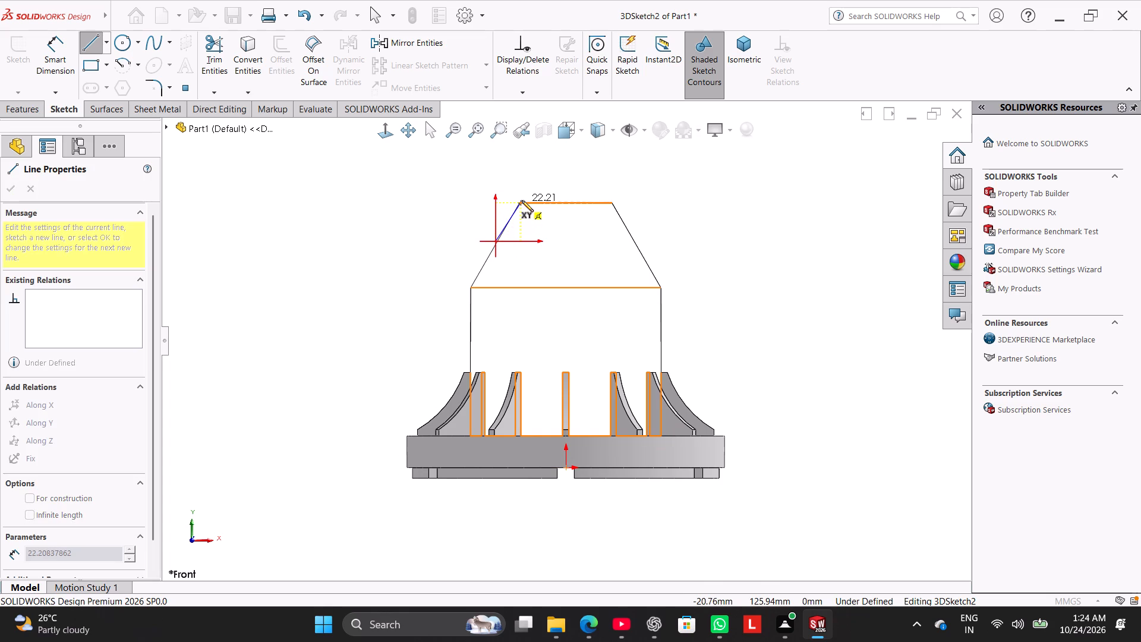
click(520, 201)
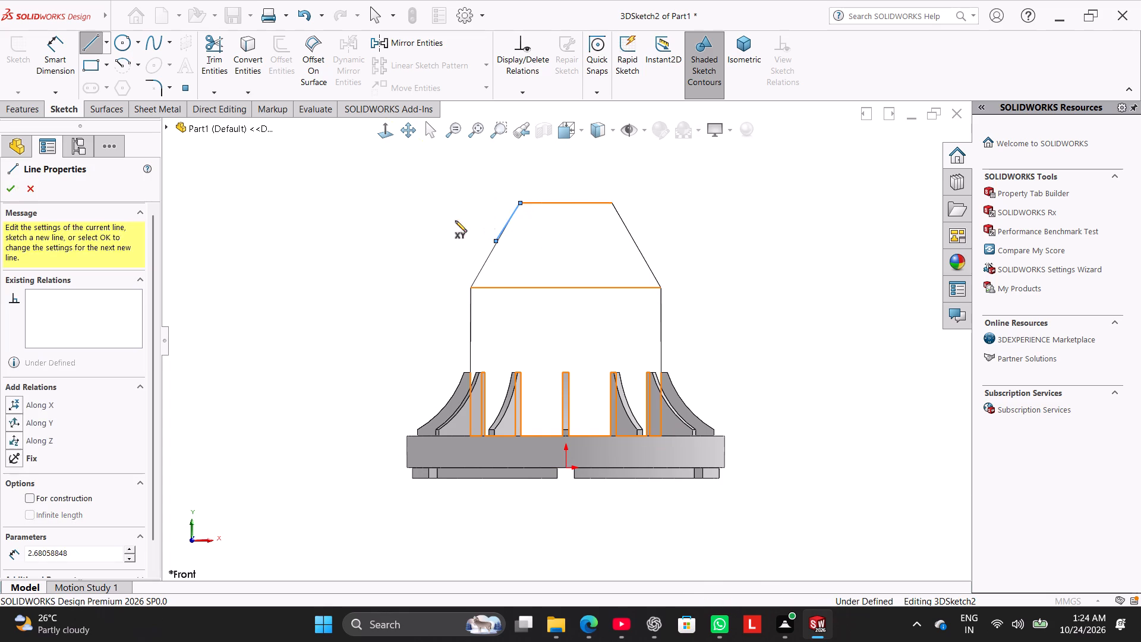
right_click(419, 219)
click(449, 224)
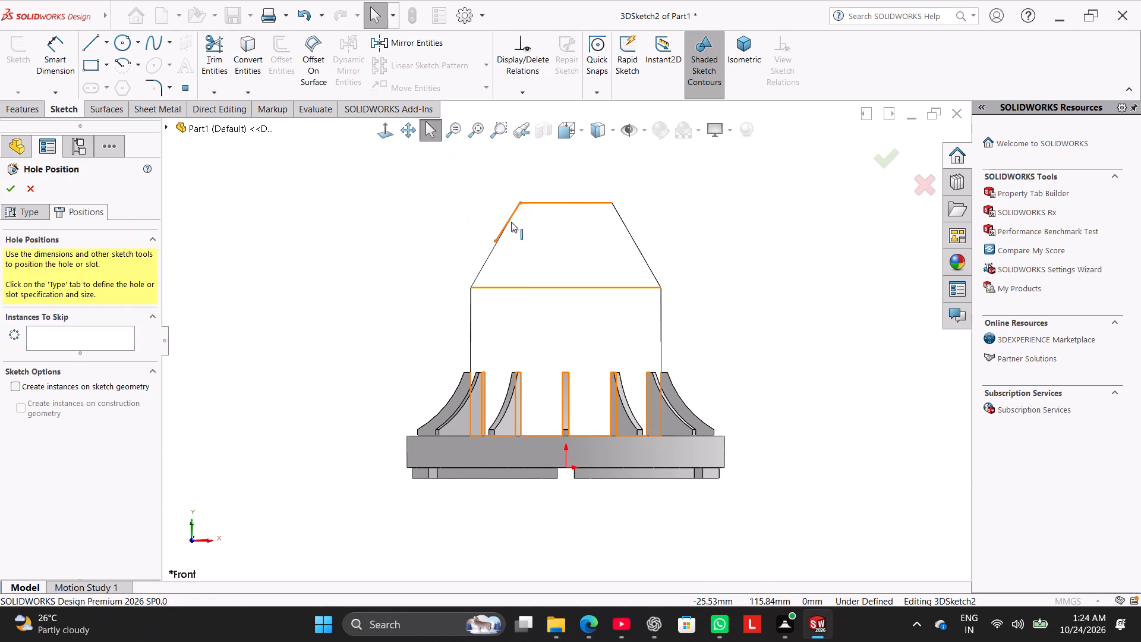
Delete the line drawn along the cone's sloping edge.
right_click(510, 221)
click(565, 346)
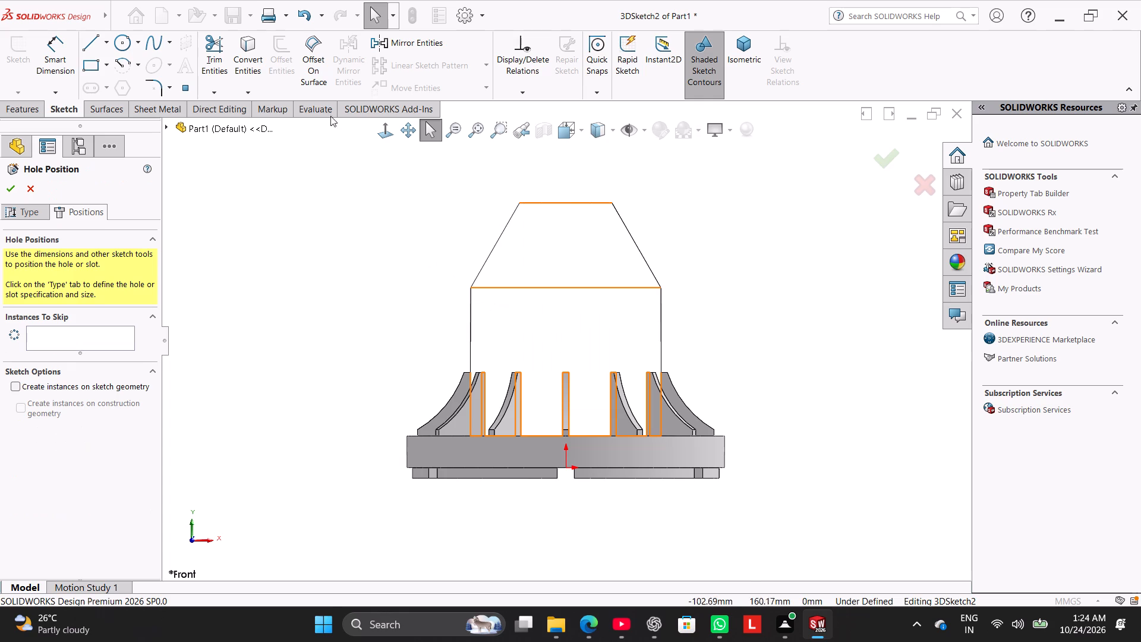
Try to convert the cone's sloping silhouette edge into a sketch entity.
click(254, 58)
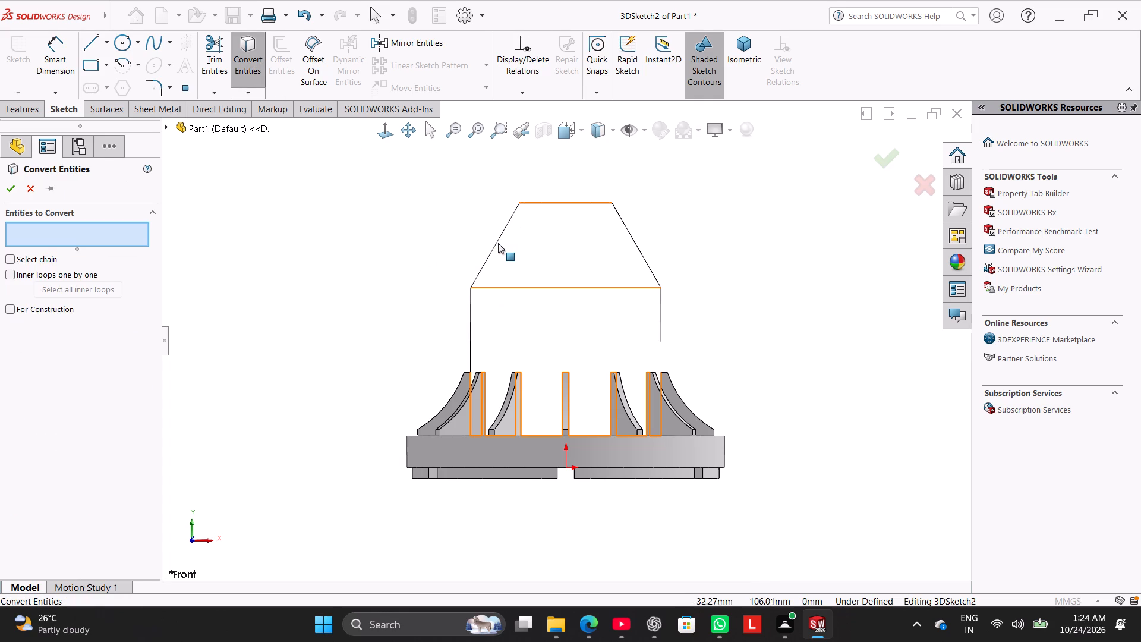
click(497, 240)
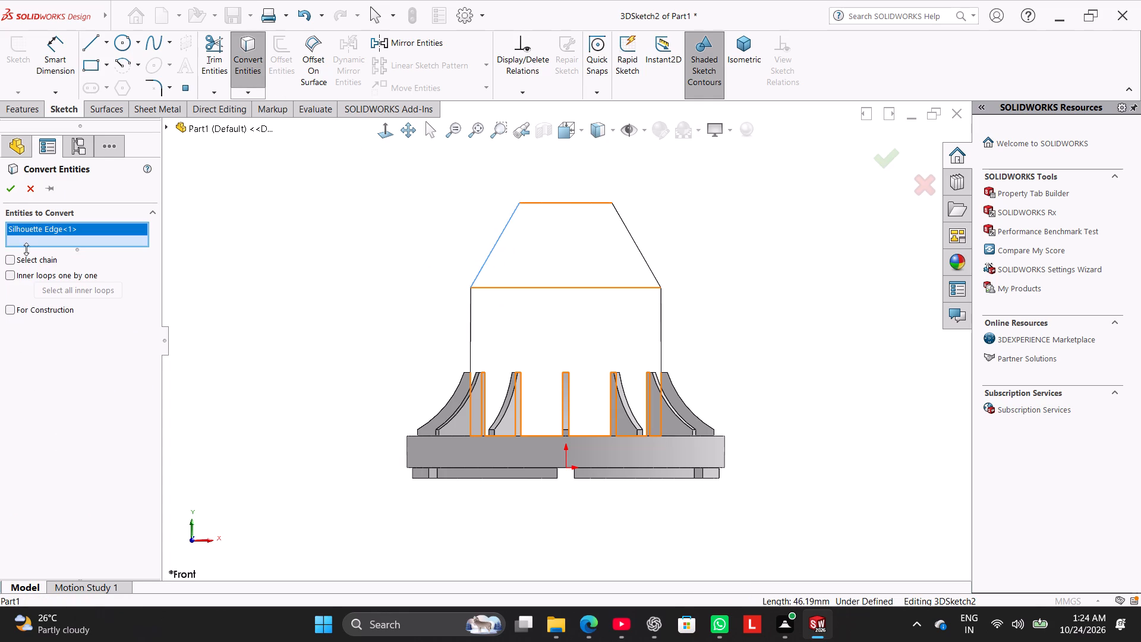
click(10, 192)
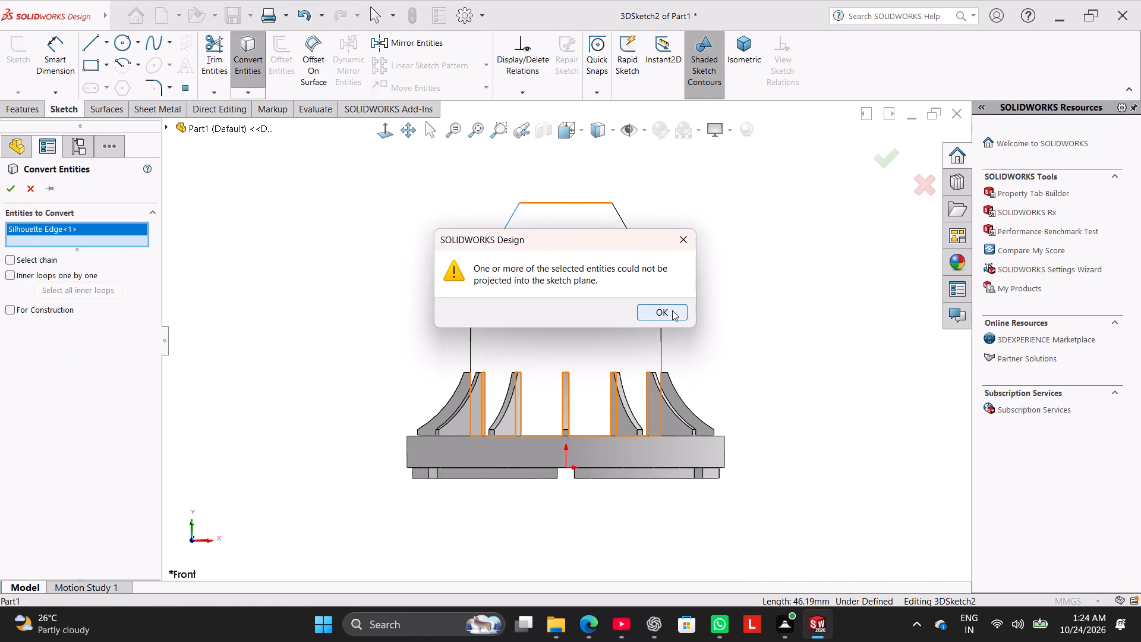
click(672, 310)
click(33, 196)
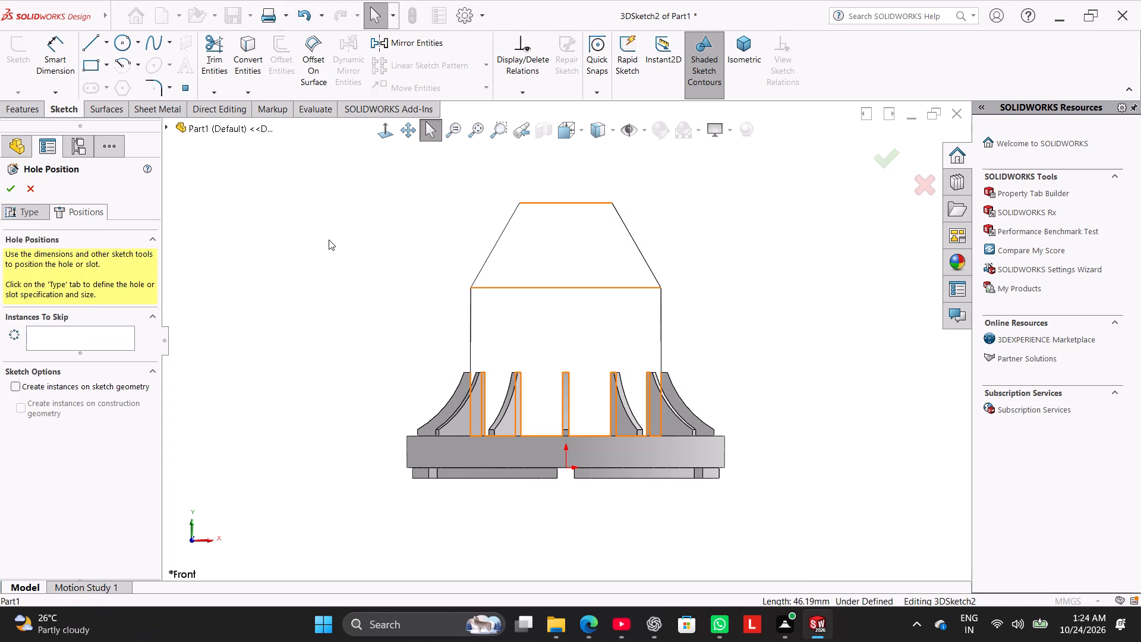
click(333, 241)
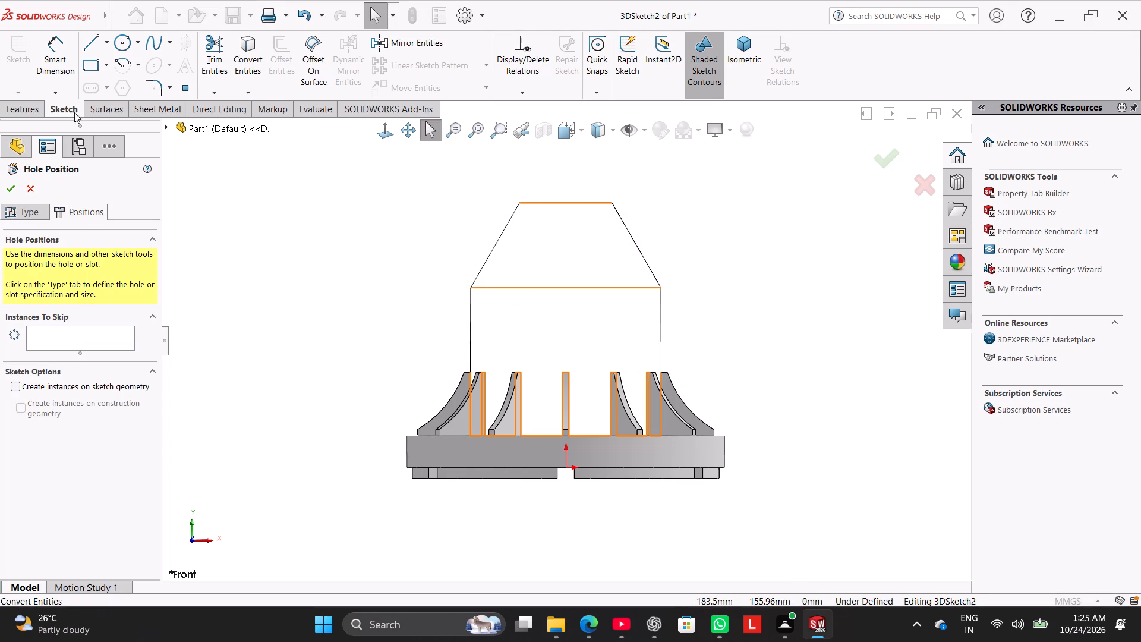
Sketch a vertical centreline about 104 mm long from the origin up into the cone.
click(104, 44)
click(122, 73)
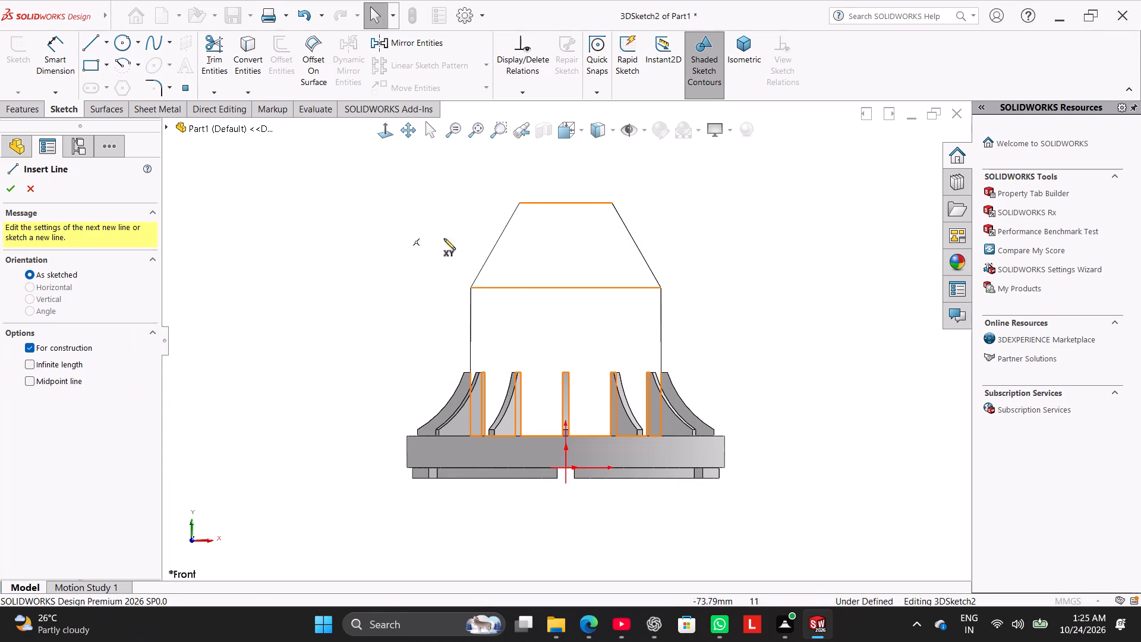
click(566, 464)
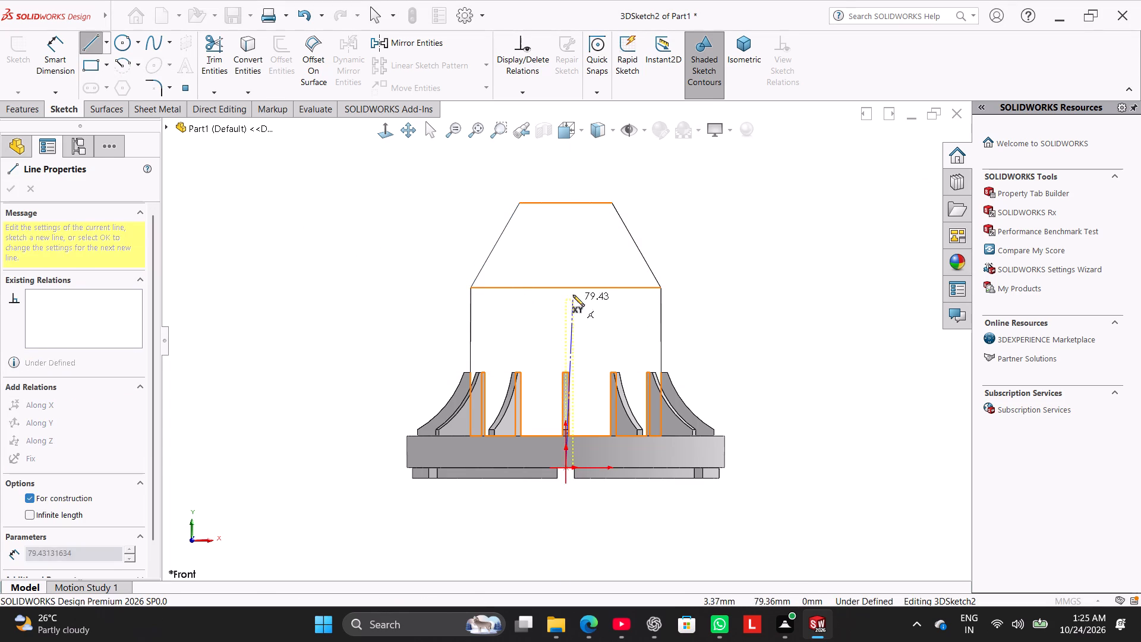
click(568, 247)
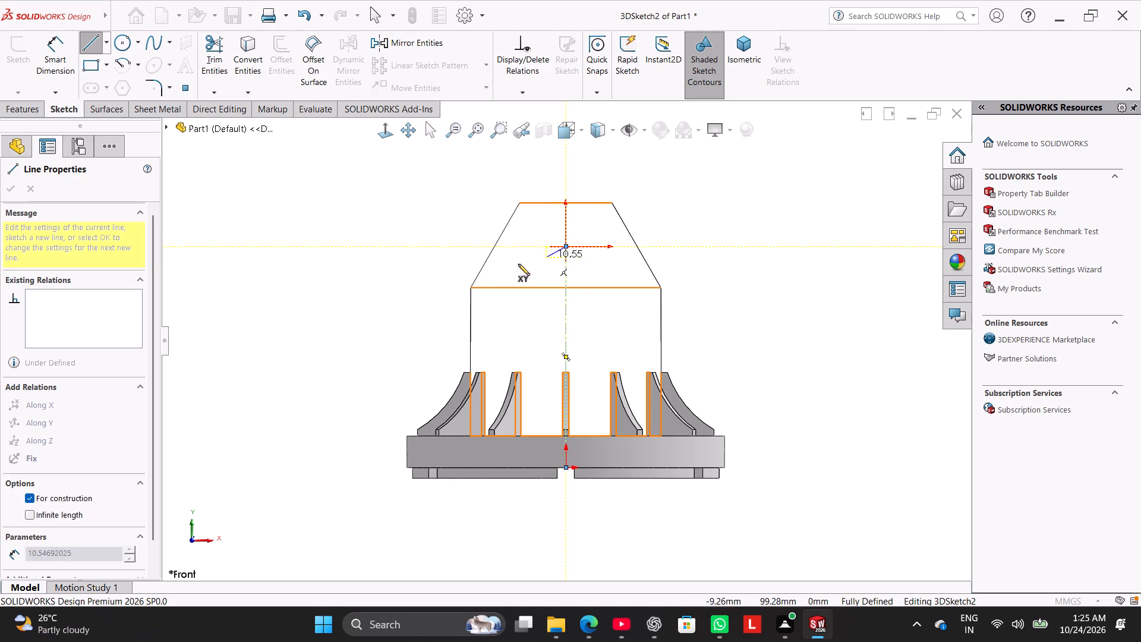
right_click(343, 263)
click(379, 272)
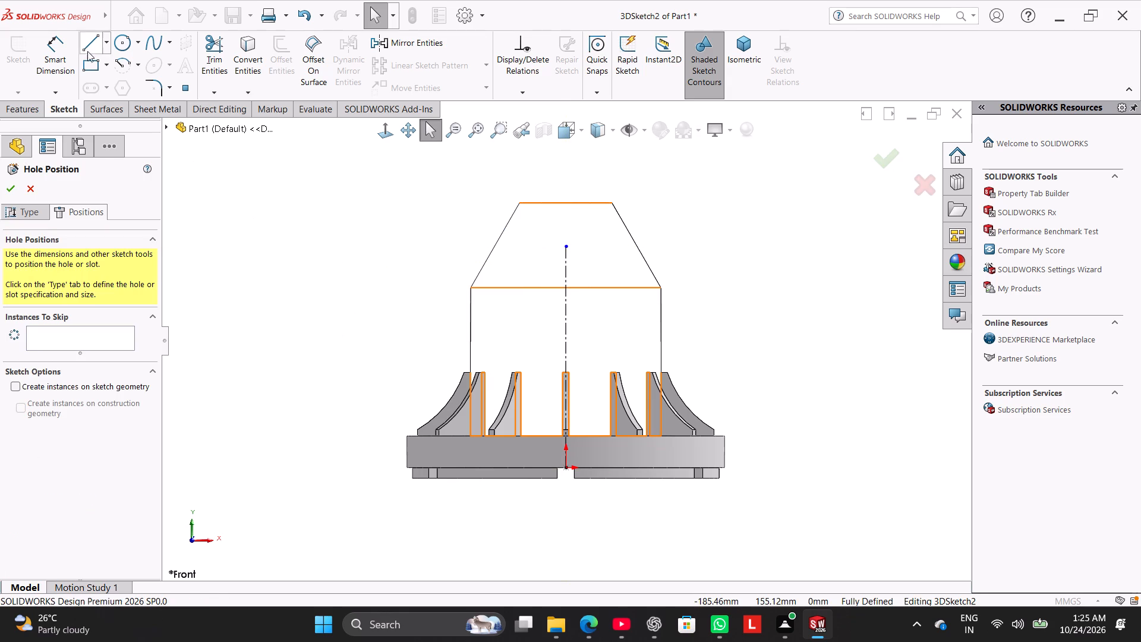
Dimension the vertical centreline's length.
click(61, 53)
click(566, 343)
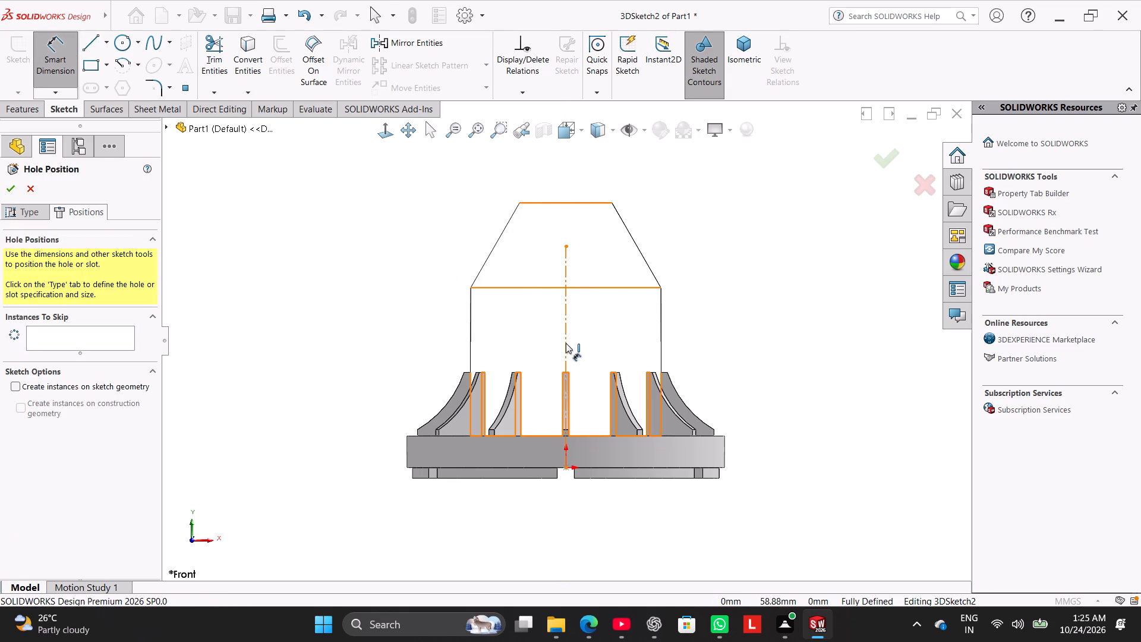
click(735, 342)
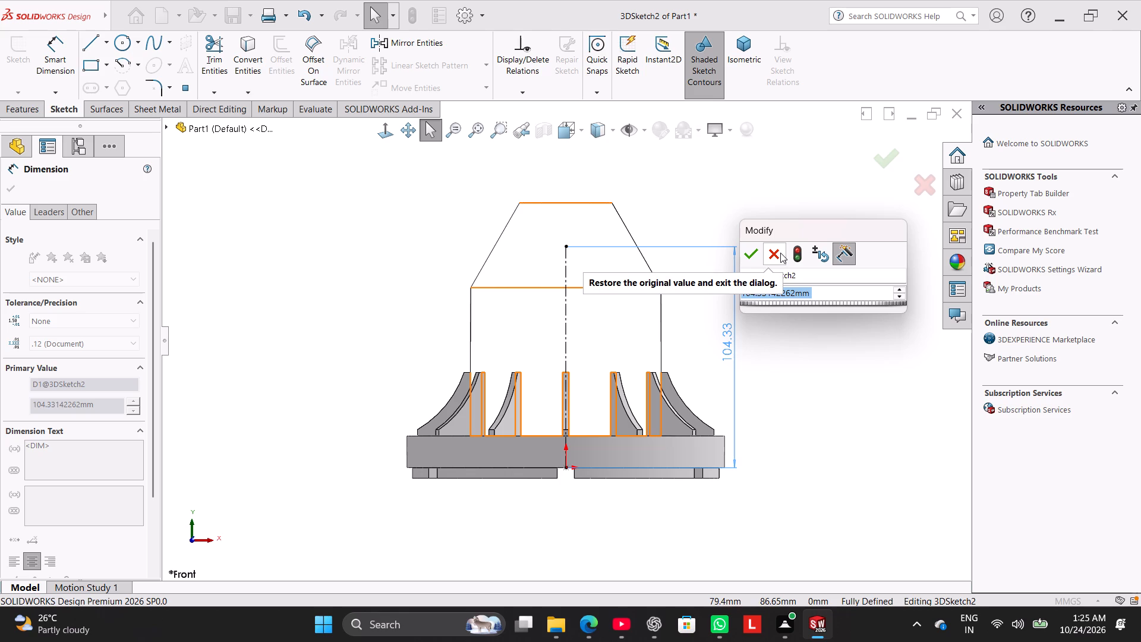
Delete the vertical dimension between the origin and the centerline's upper endpoint in the hole position sketch.
click(780, 253)
right_click(727, 344)
click(755, 389)
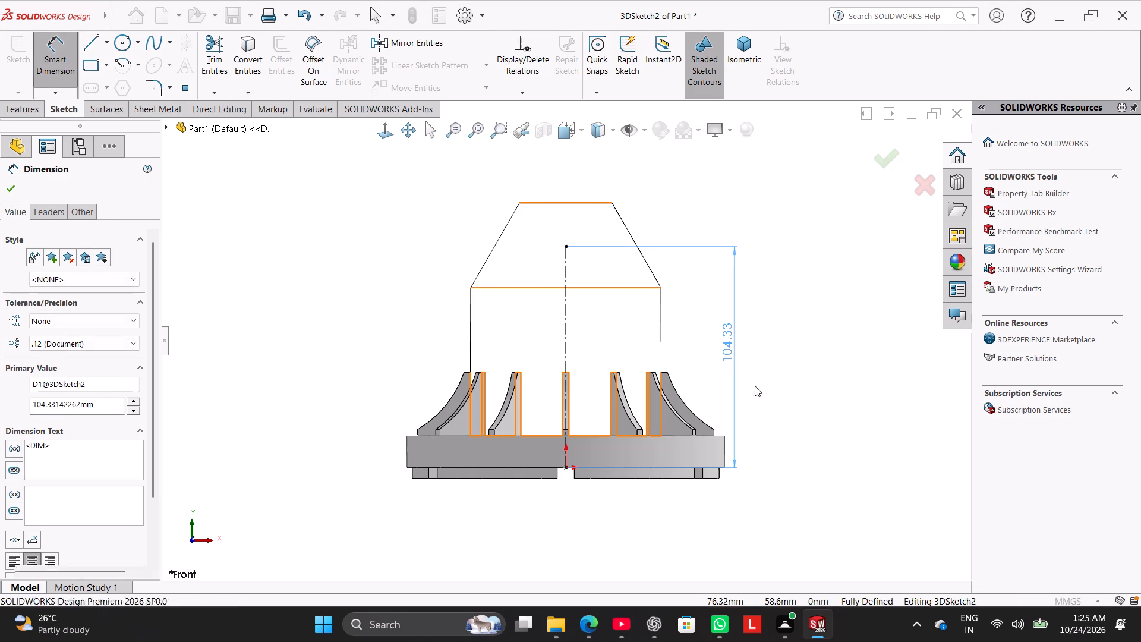
right_click(723, 348)
click(783, 469)
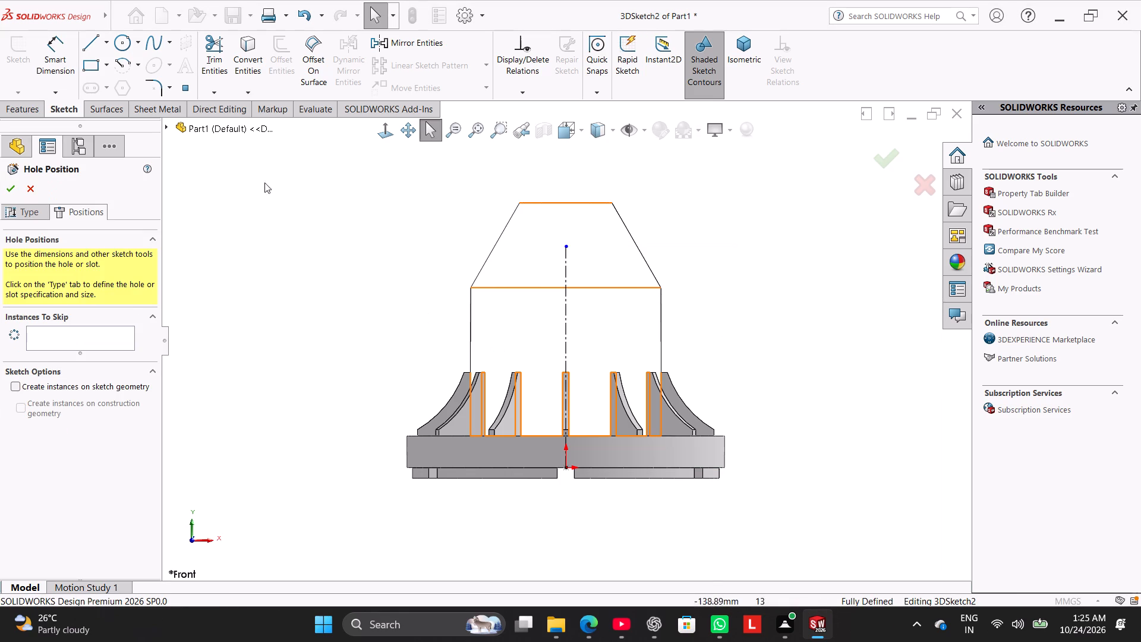
Dimension the centerline's upper endpoint at 20 mm below the cone's top edge.
click(52, 43)
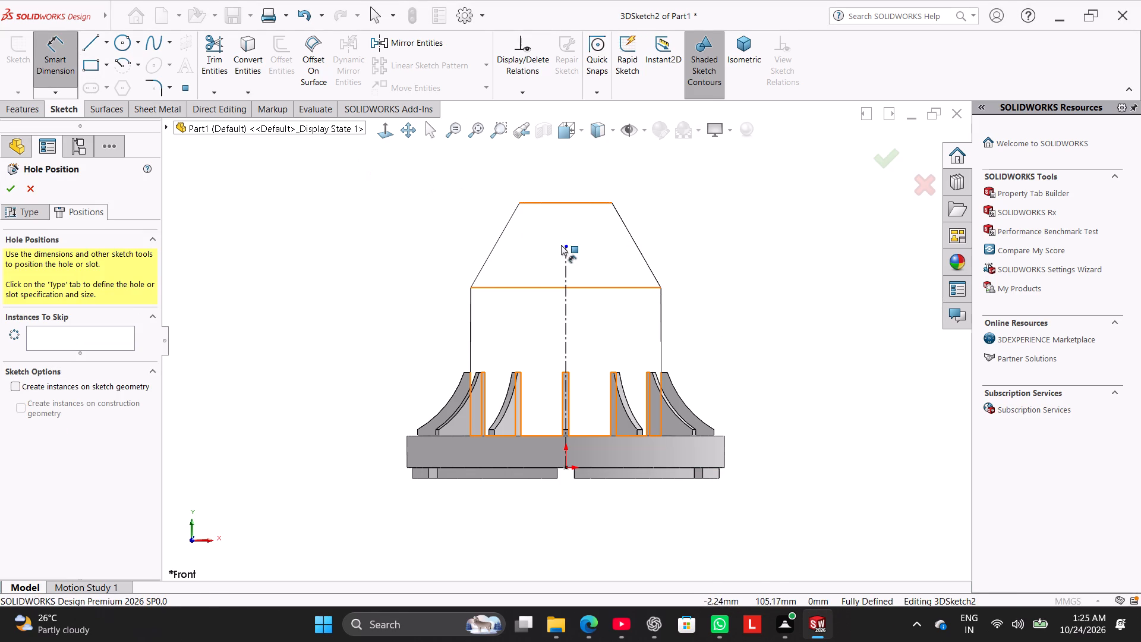
click(569, 247)
click(567, 204)
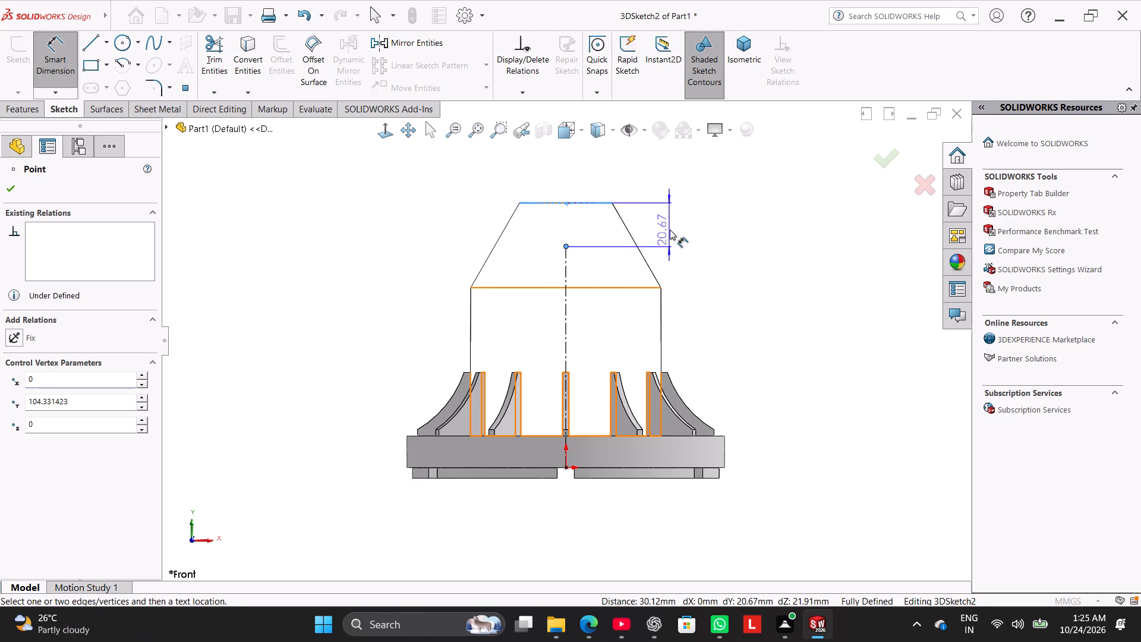
click(677, 233)
text(20)
key(Return)
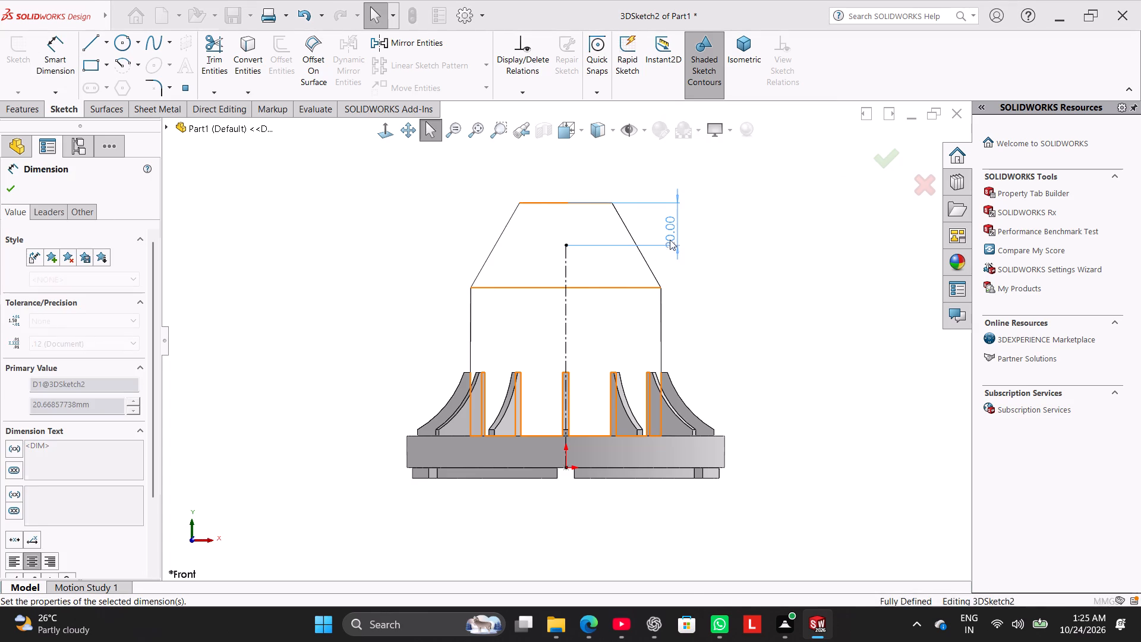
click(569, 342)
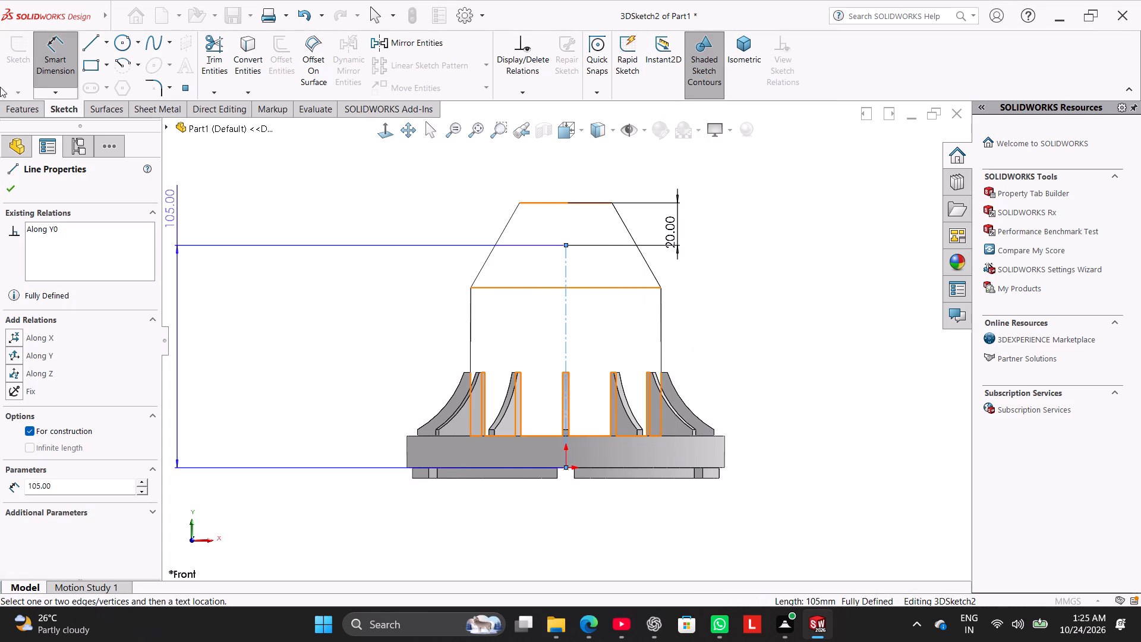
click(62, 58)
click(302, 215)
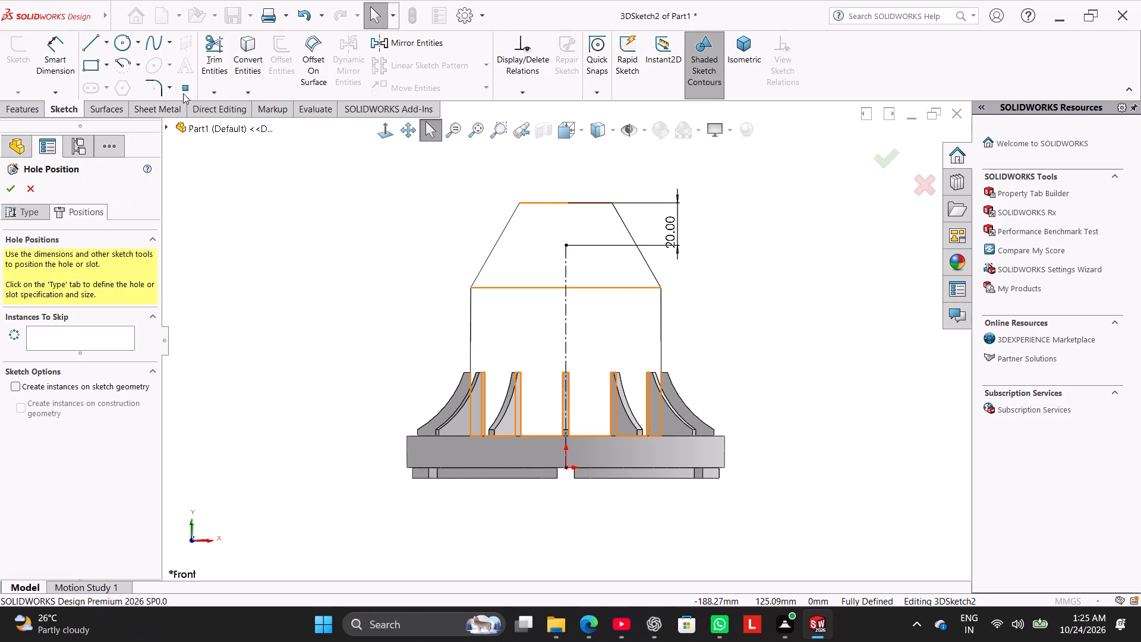
Place a hole position point on the upper endpoint of the vertical centerline.
click(568, 247)
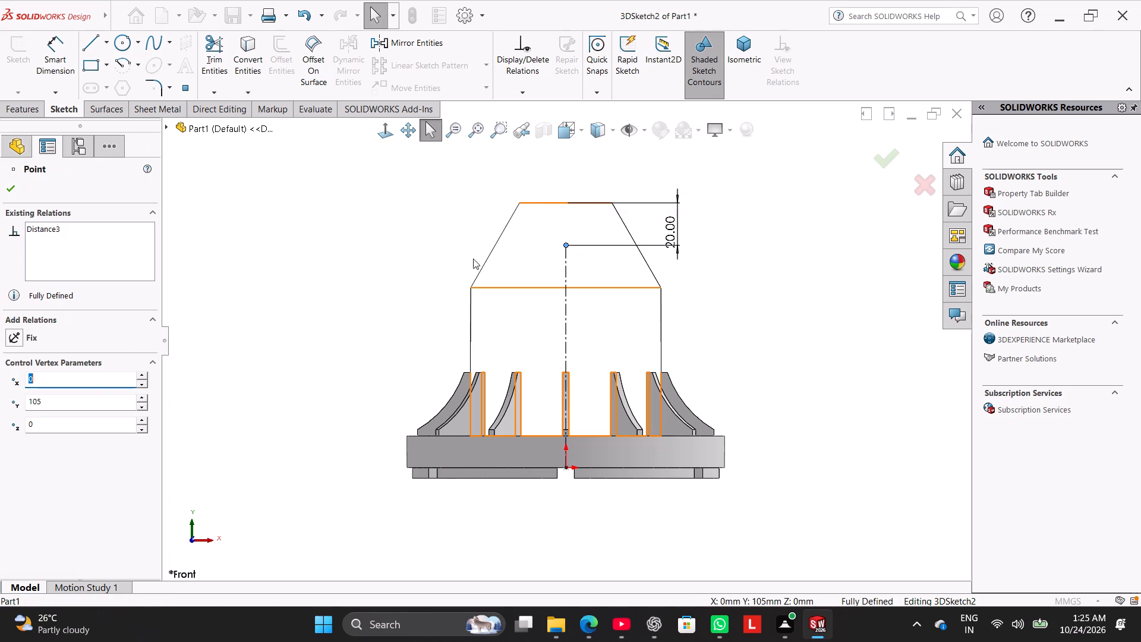
click(190, 90)
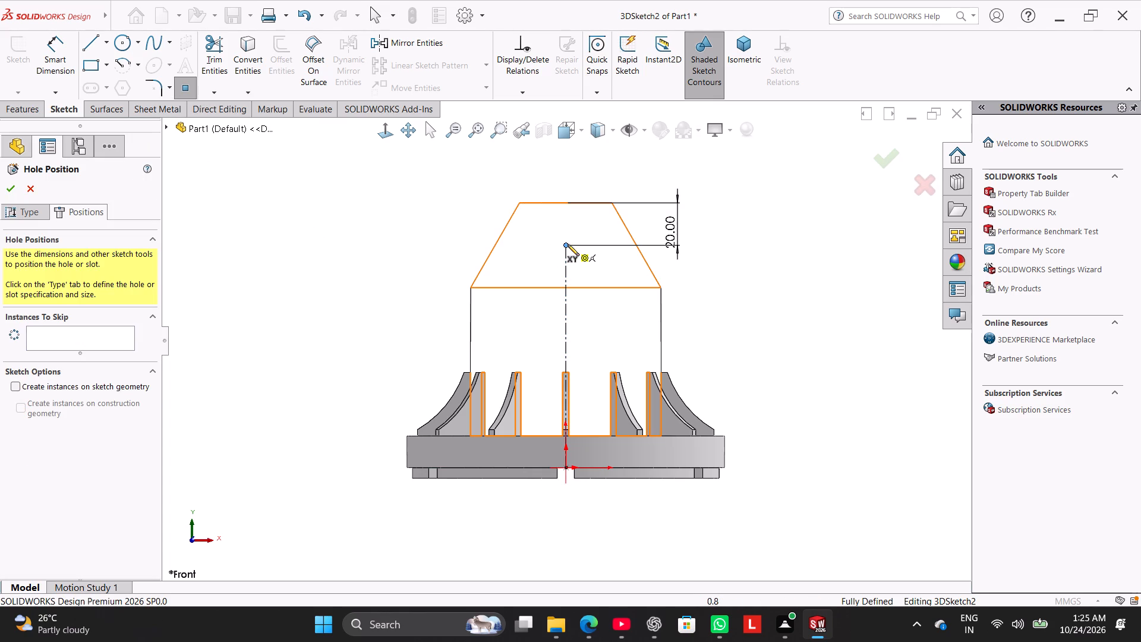
click(568, 245)
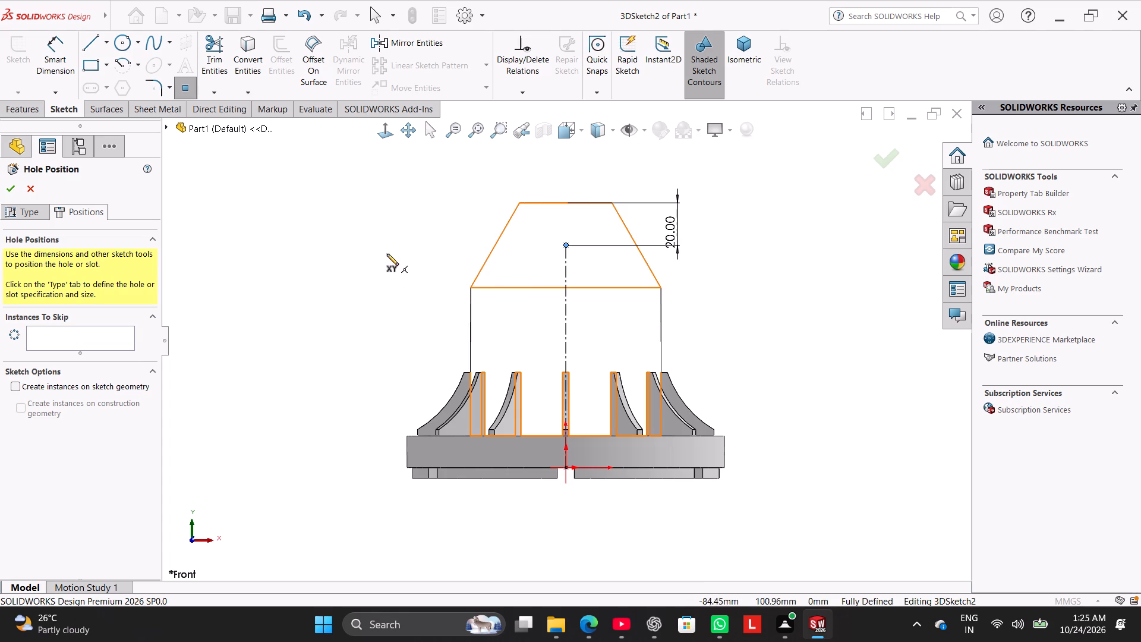
middle_drag(396, 245, 371, 397)
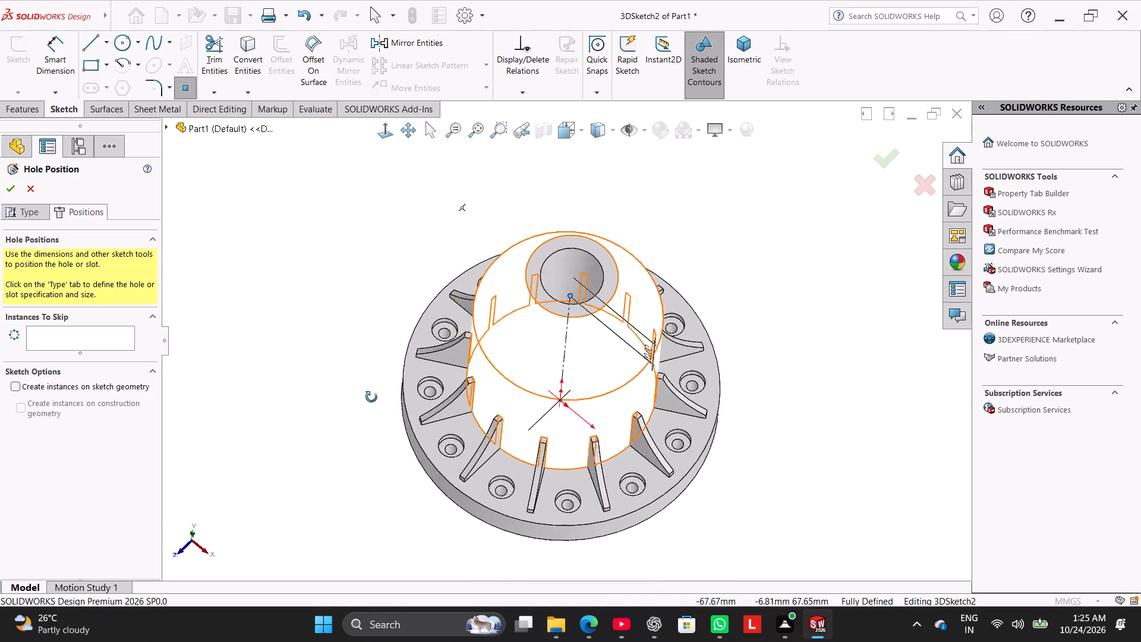
middle_drag(371, 397, 398, 272)
right_click(354, 239)
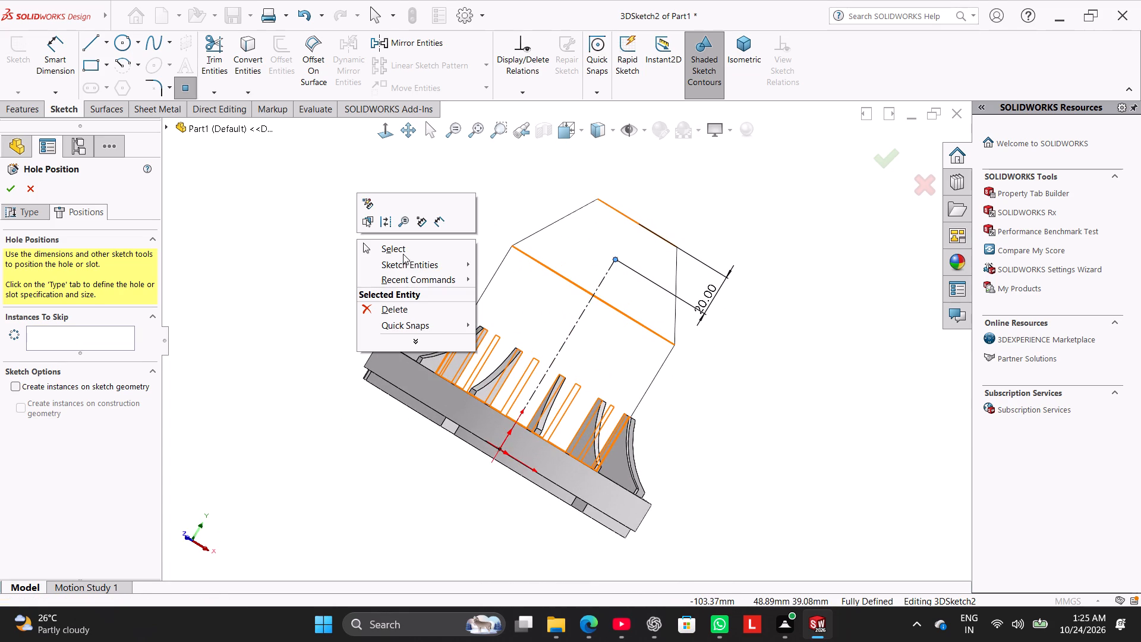
click(403, 254)
click(186, 90)
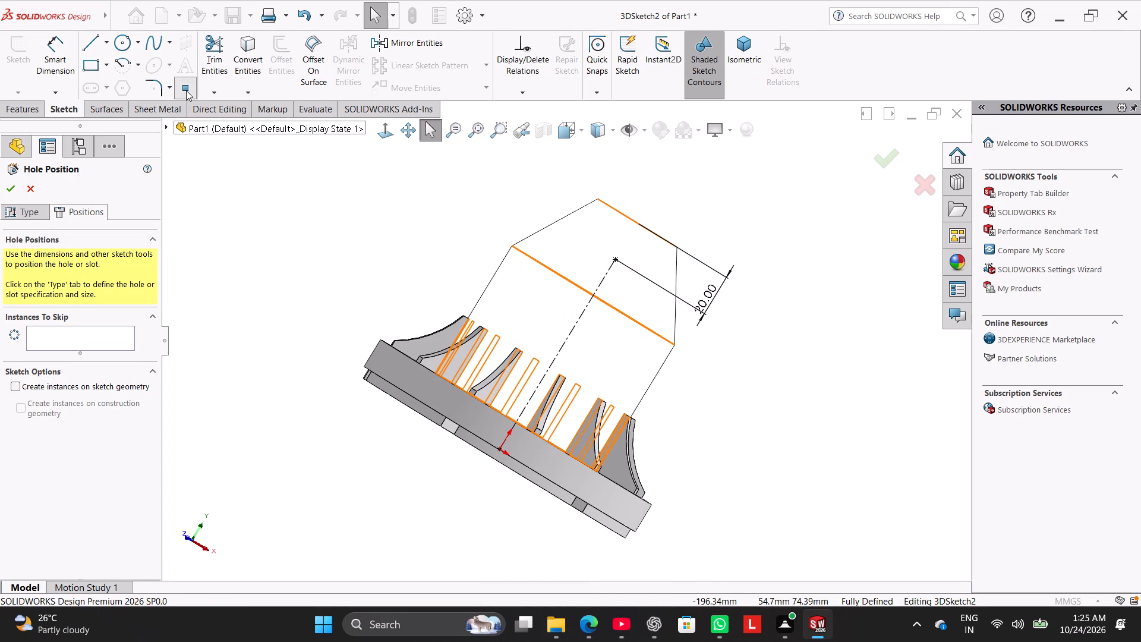
click(615, 261)
middle_drag(320, 267, 257, 307)
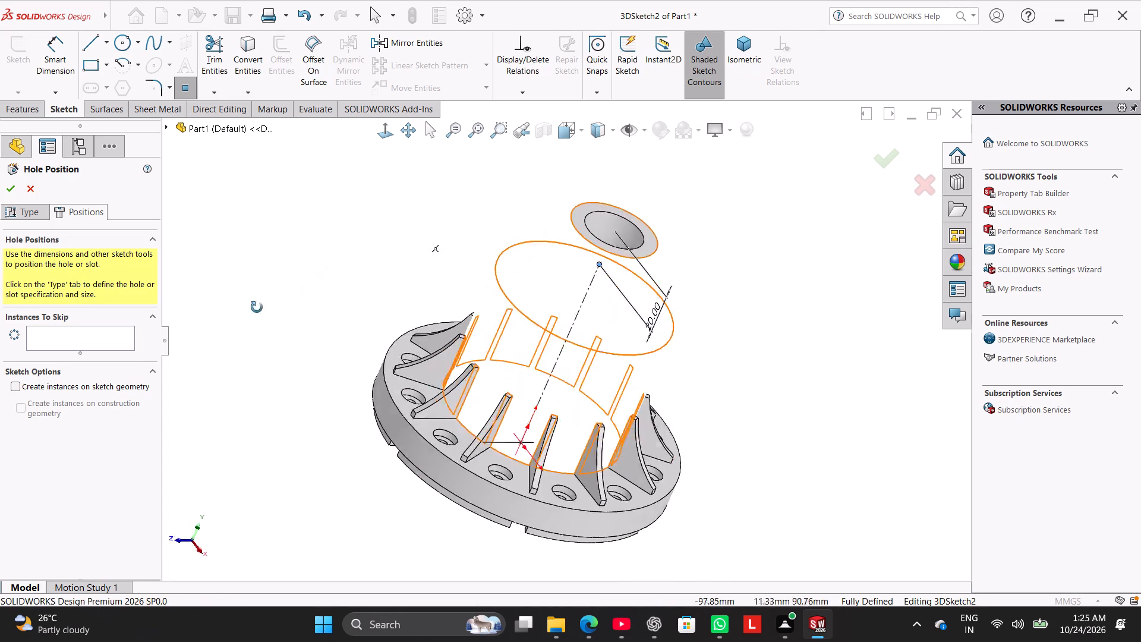
middle_drag(257, 307, 254, 338)
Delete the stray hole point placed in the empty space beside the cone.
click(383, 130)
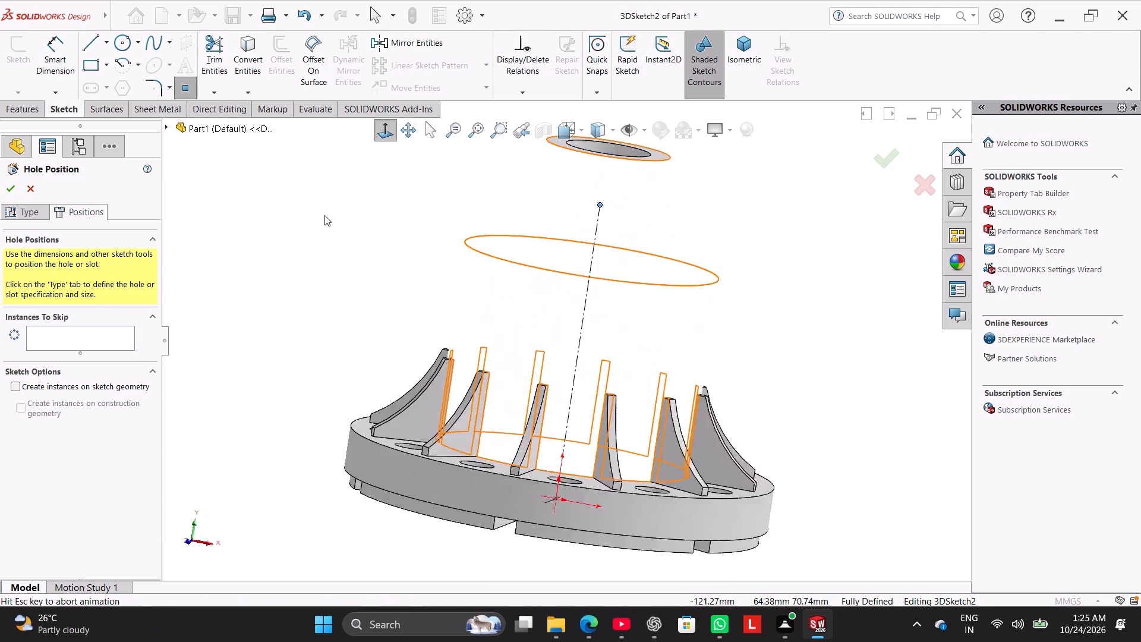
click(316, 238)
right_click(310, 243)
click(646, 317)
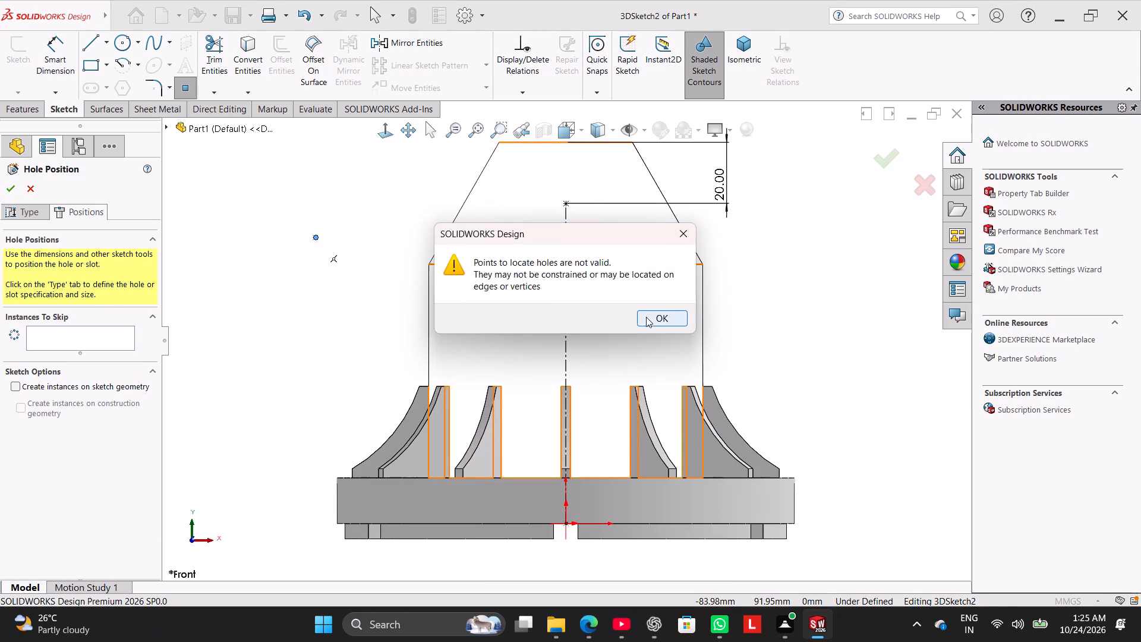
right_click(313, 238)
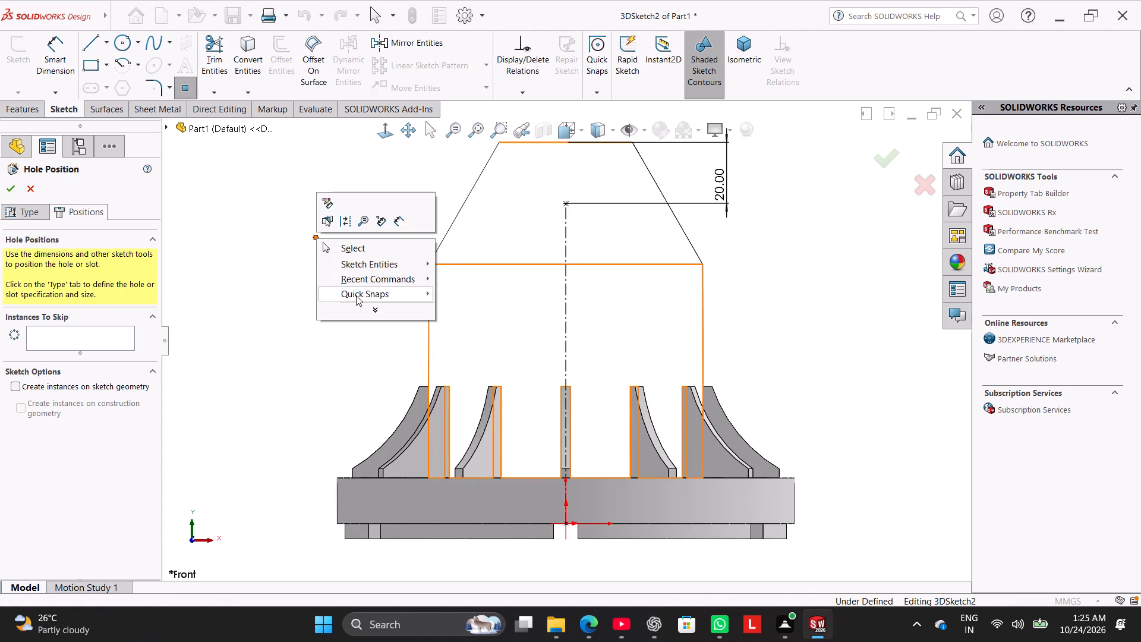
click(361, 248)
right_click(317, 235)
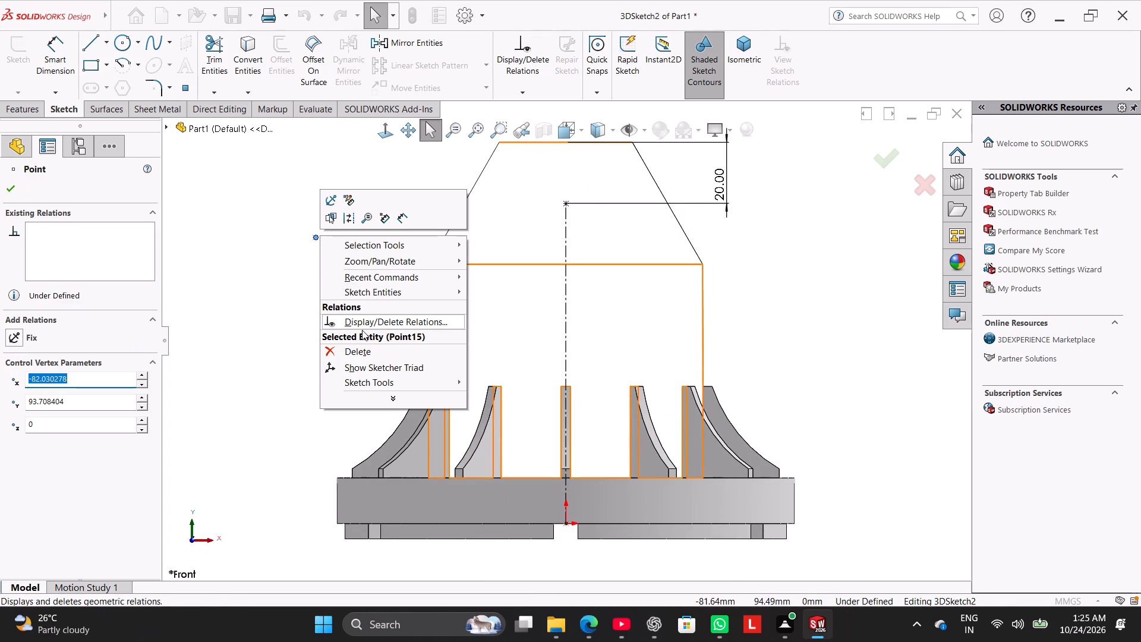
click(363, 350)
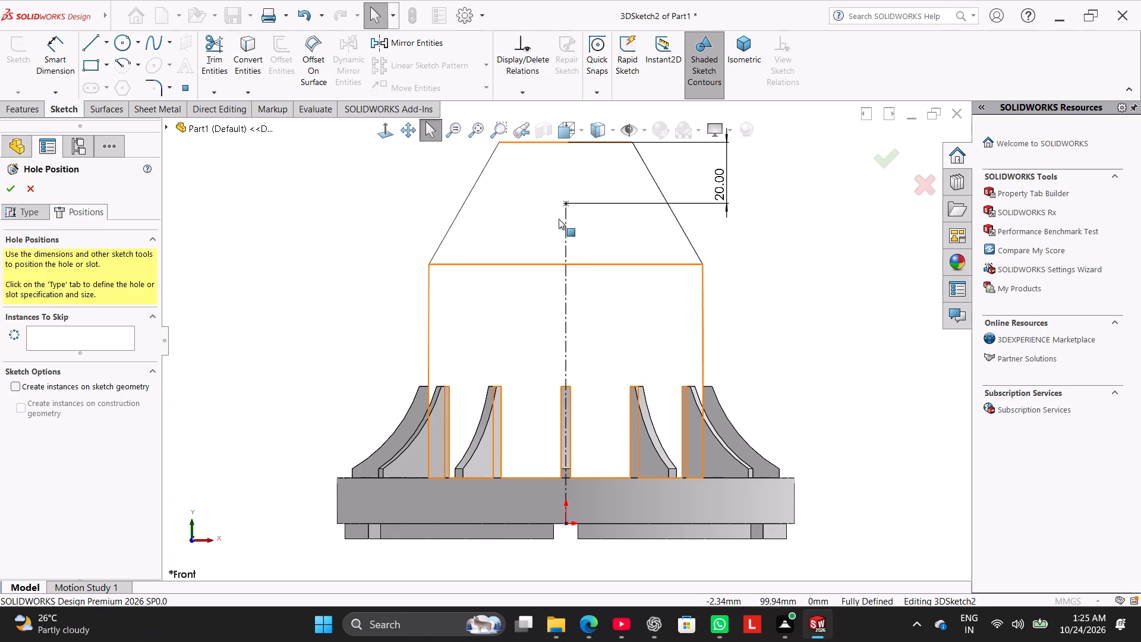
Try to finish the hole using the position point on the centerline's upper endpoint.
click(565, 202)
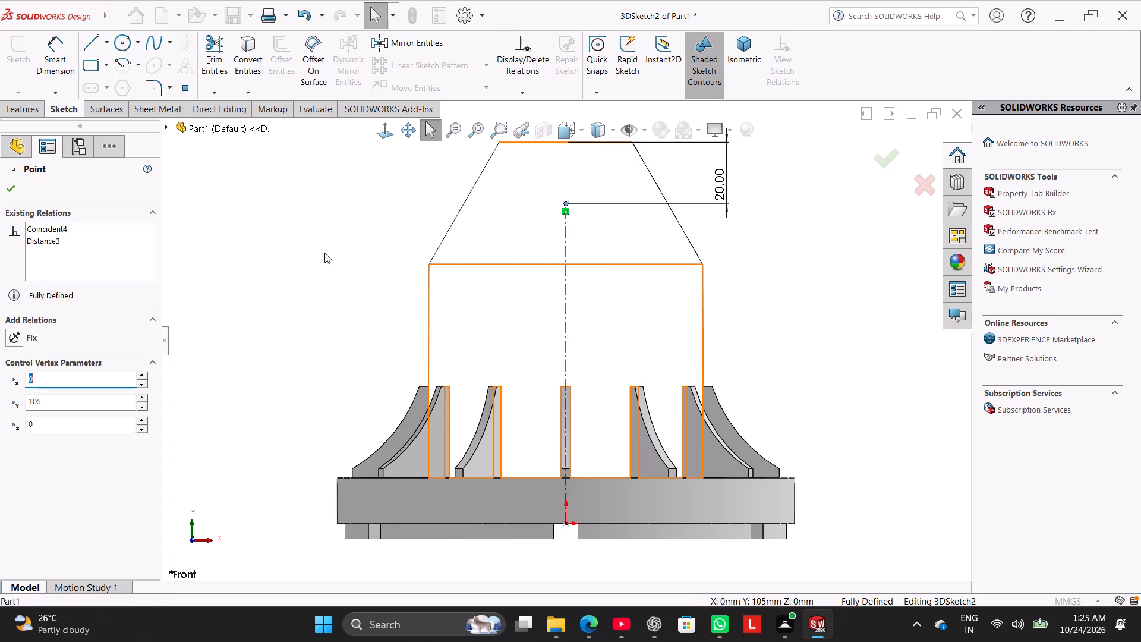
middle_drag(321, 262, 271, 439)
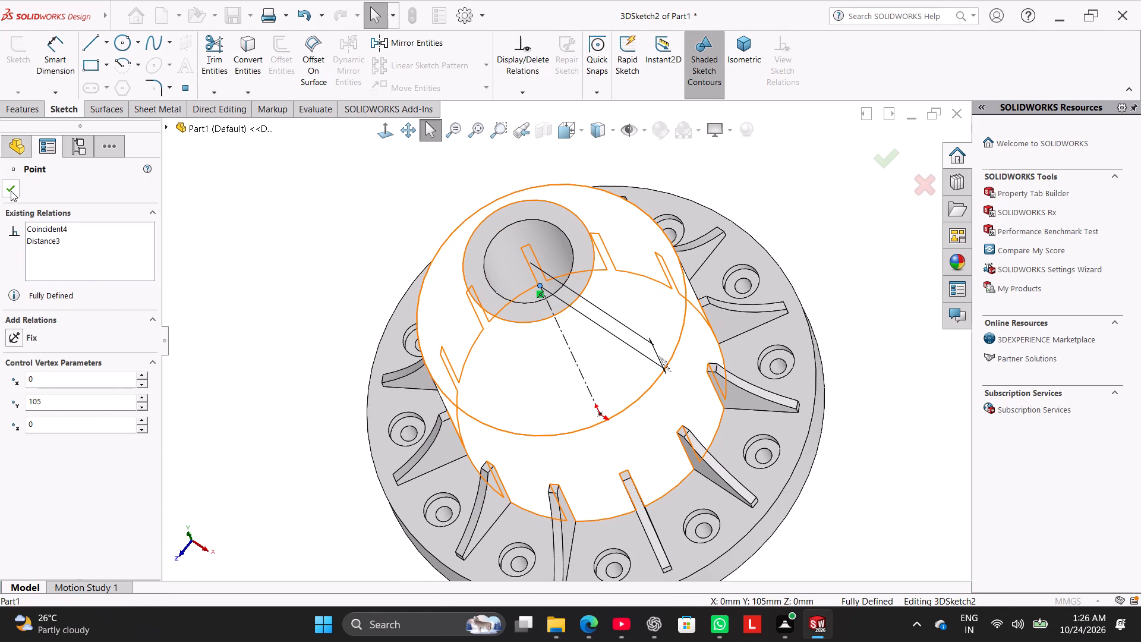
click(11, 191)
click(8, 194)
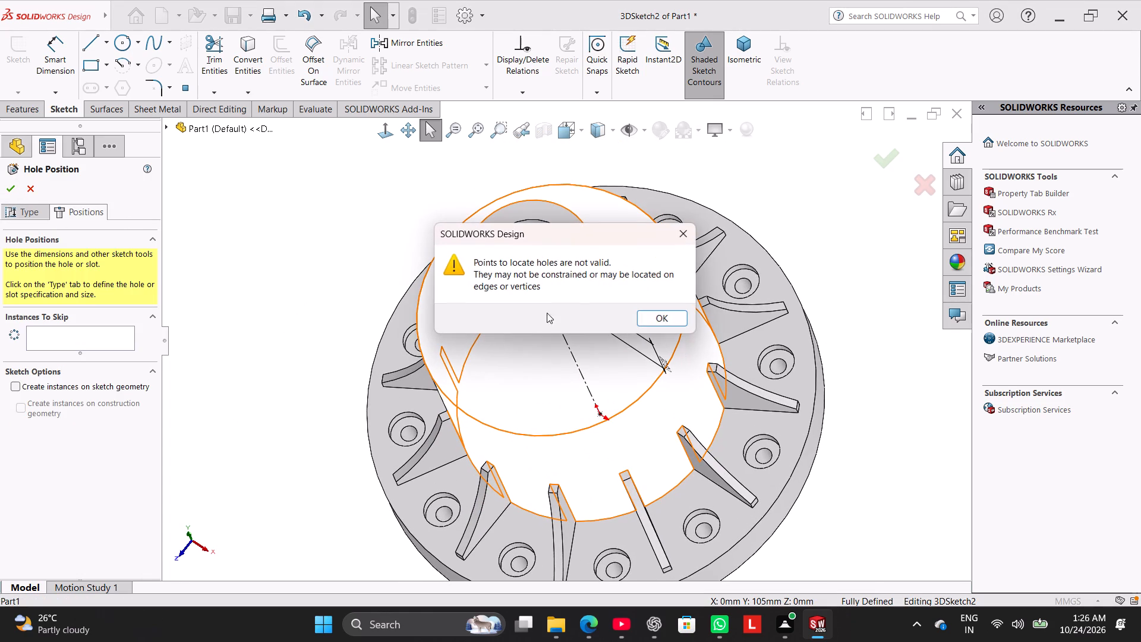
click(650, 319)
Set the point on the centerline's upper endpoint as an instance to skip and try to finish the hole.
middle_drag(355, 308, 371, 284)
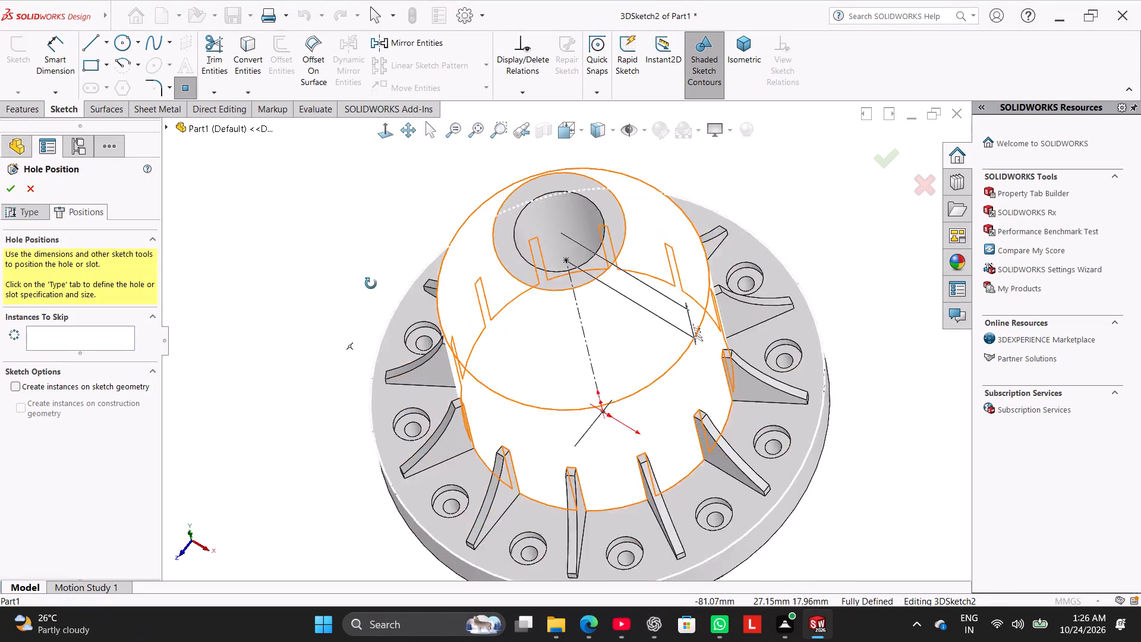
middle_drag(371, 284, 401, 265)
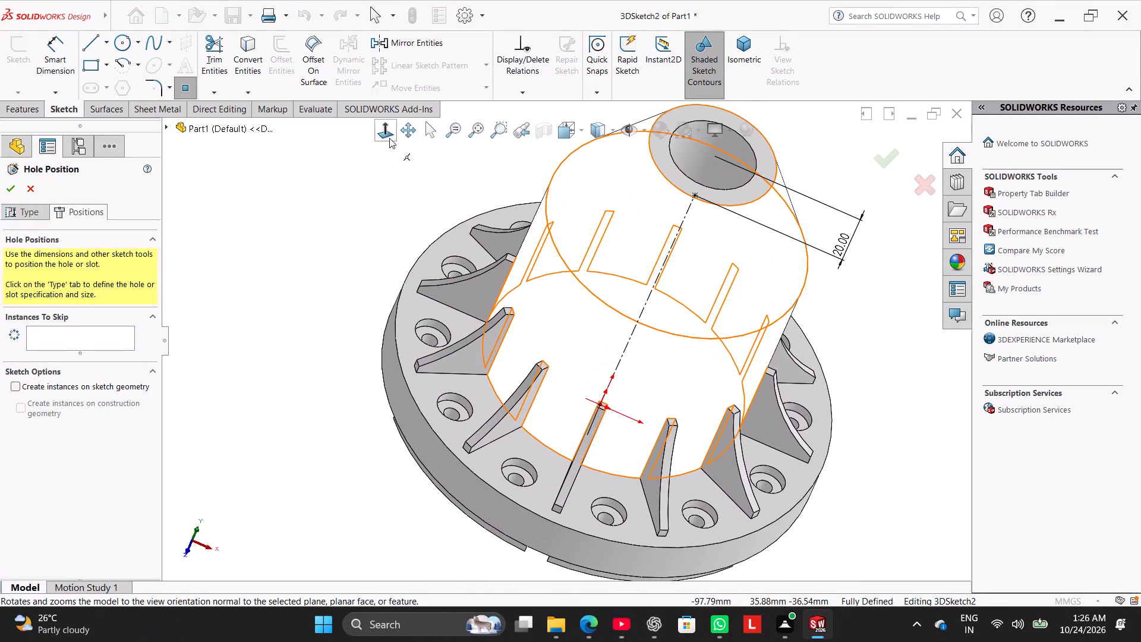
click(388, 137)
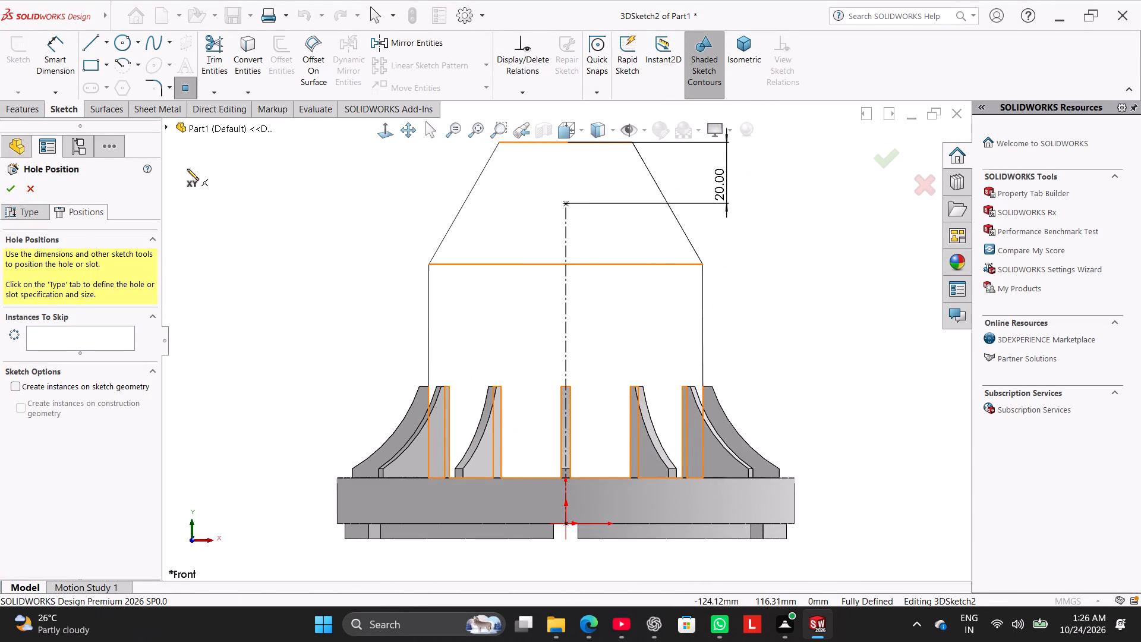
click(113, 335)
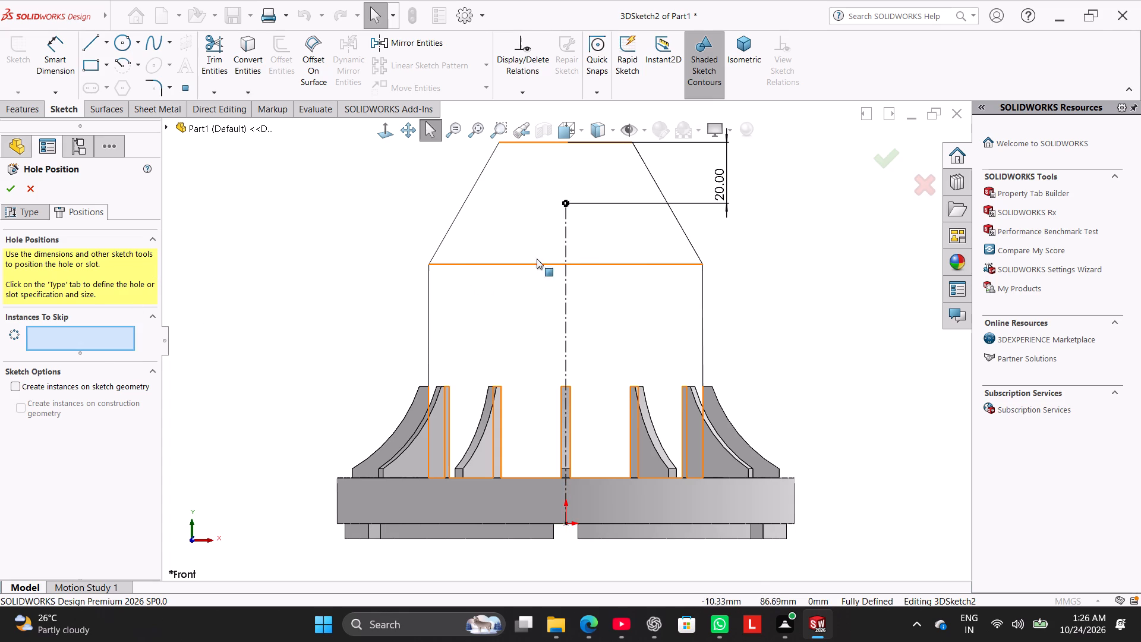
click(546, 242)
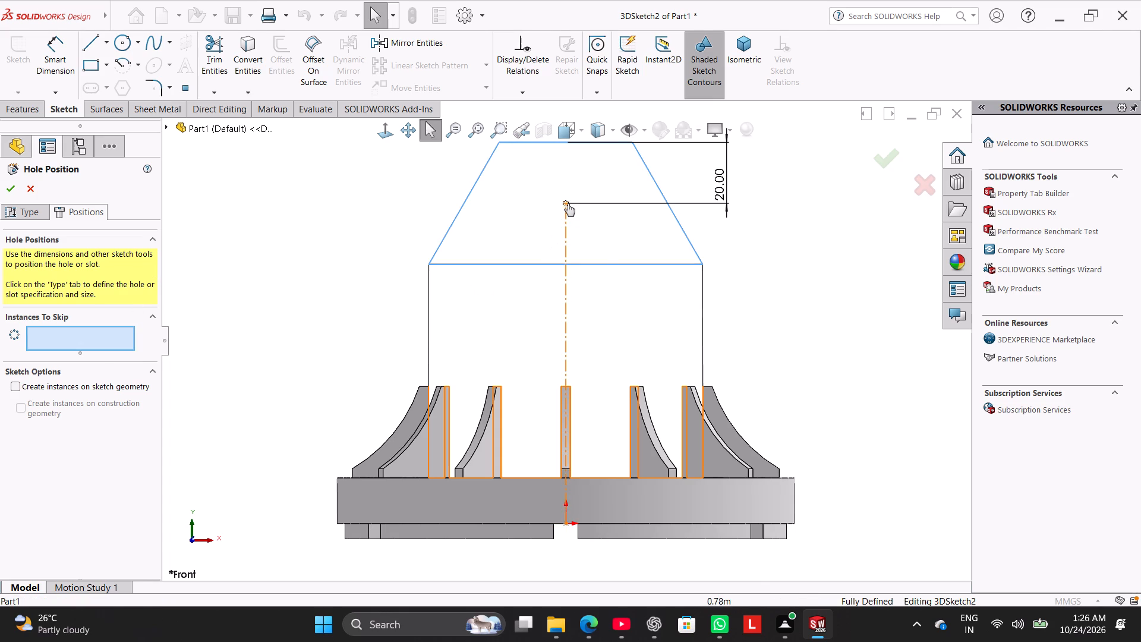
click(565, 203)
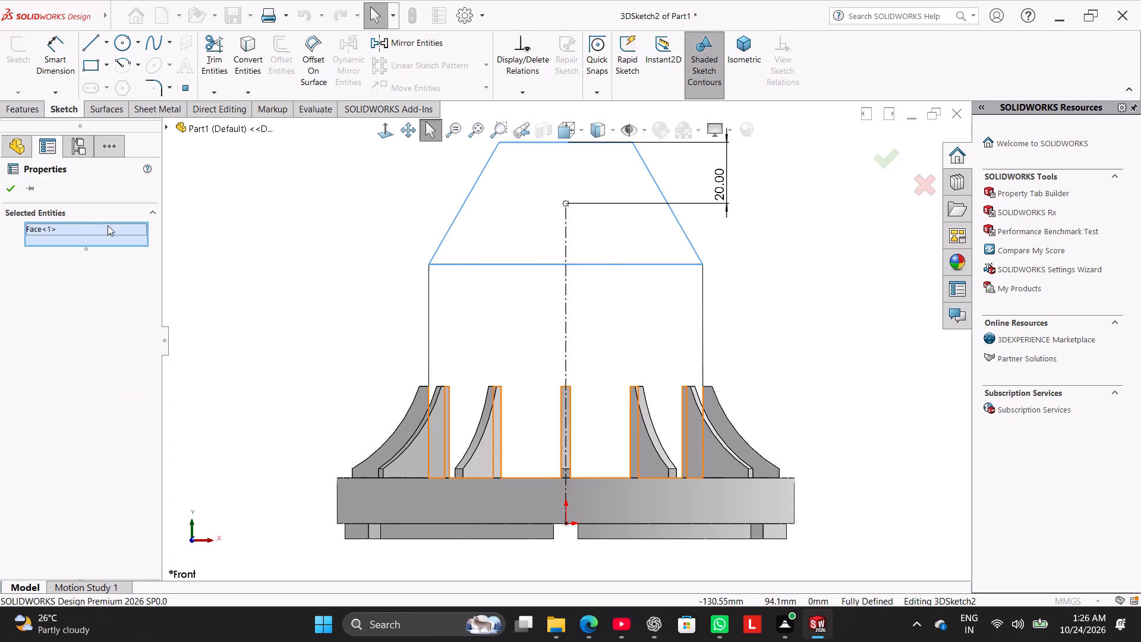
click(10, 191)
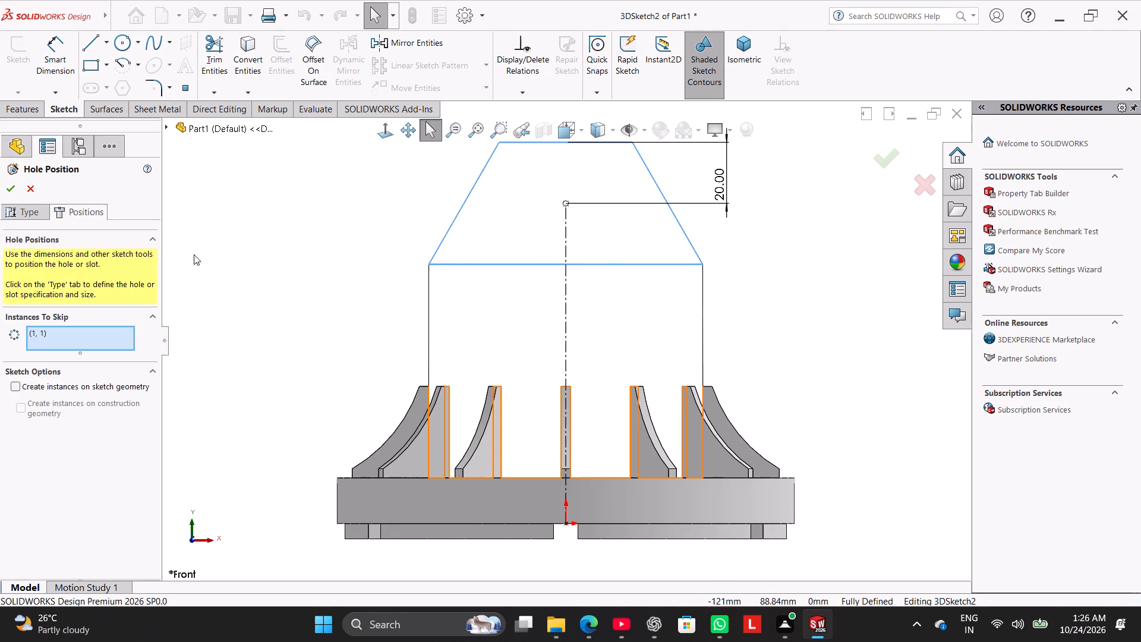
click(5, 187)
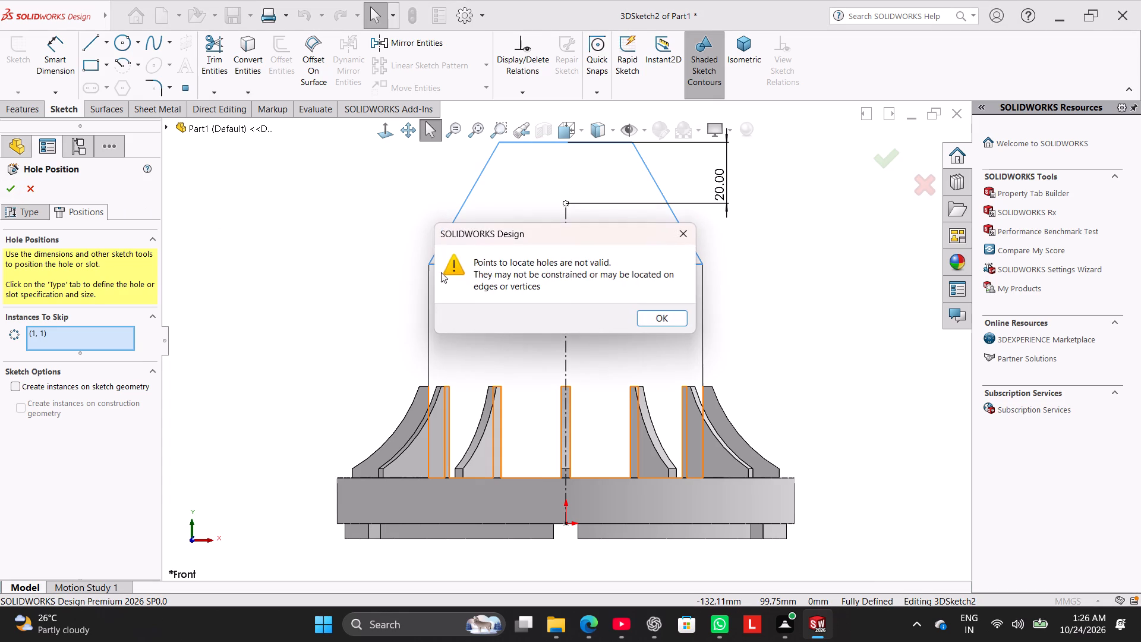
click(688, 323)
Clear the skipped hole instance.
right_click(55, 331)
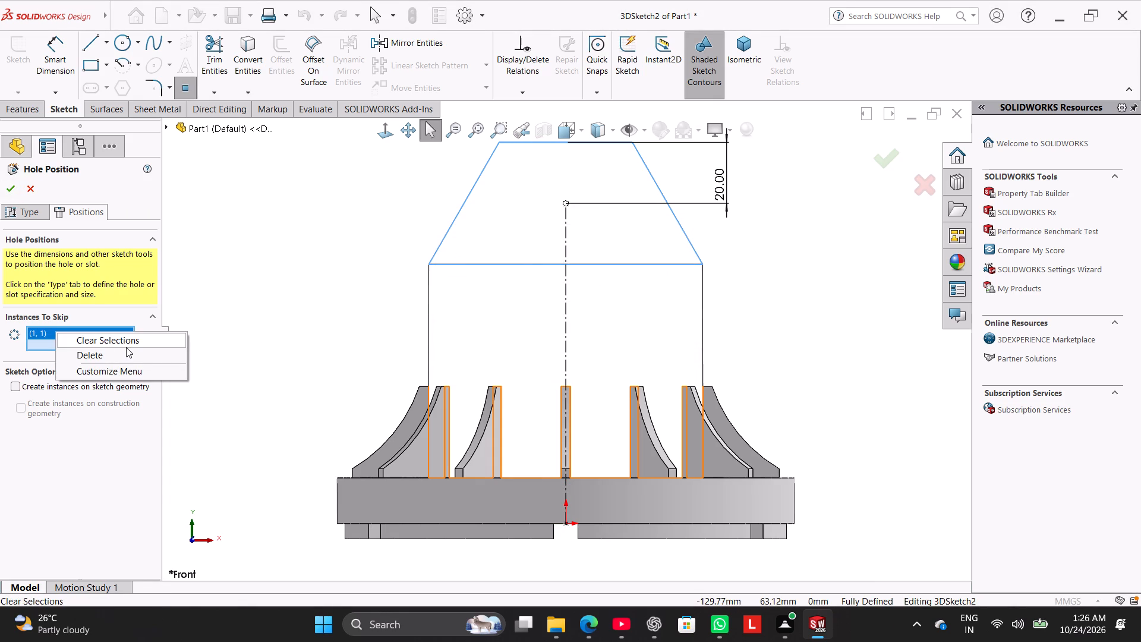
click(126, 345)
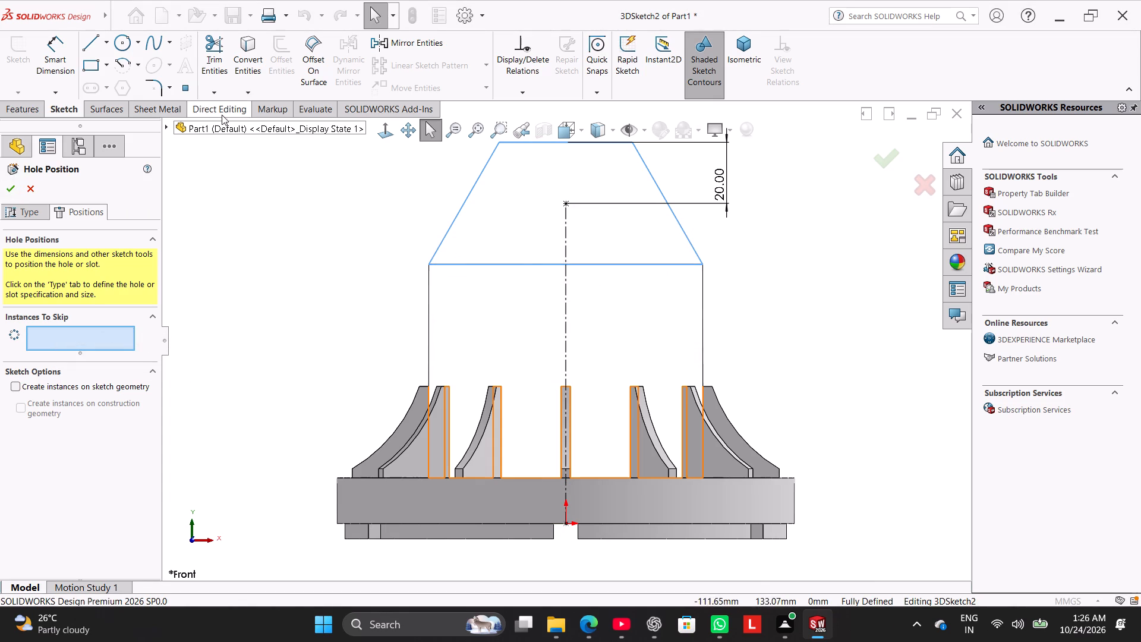
Place a hole position point on the conical face, just beside the centerline's upper endpoint.
click(185, 87)
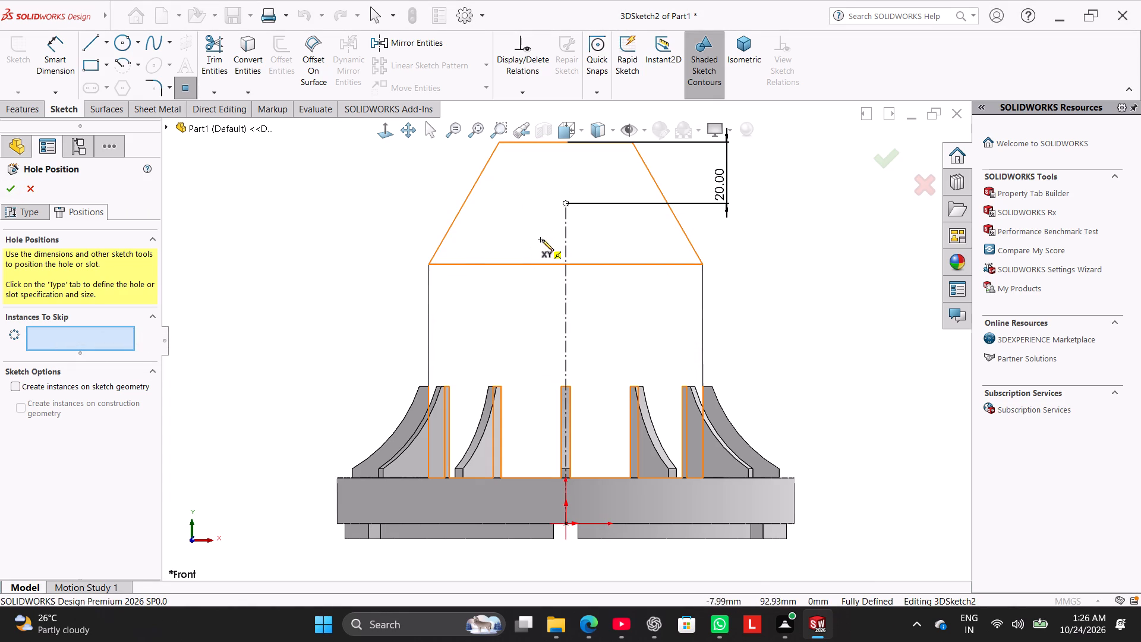
click(554, 204)
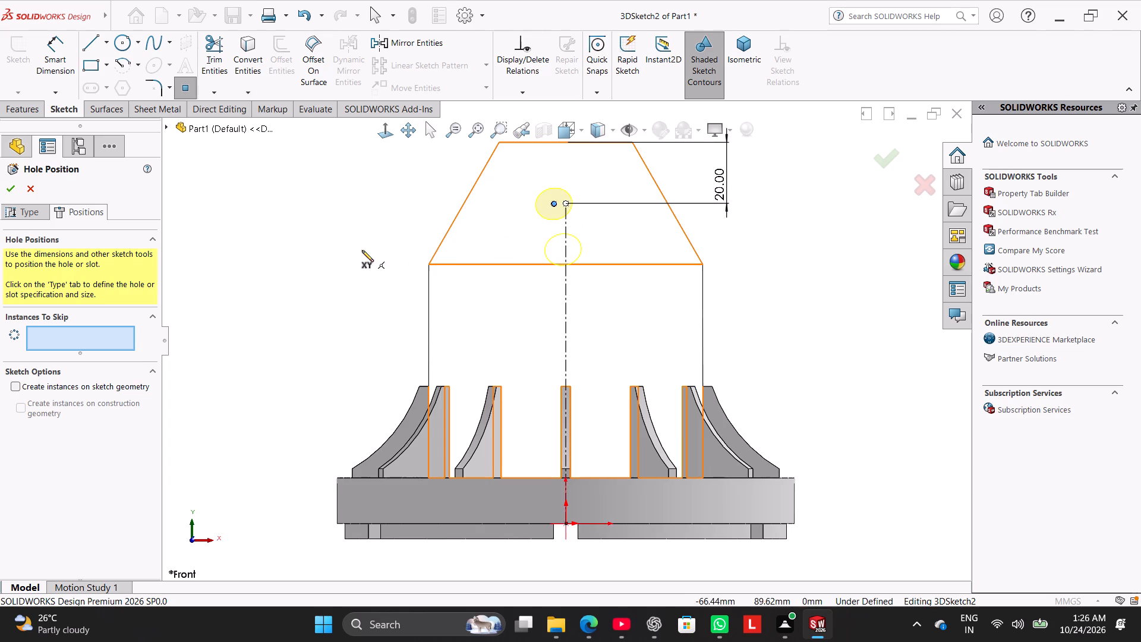
middle_drag(360, 254, 331, 302)
click(390, 126)
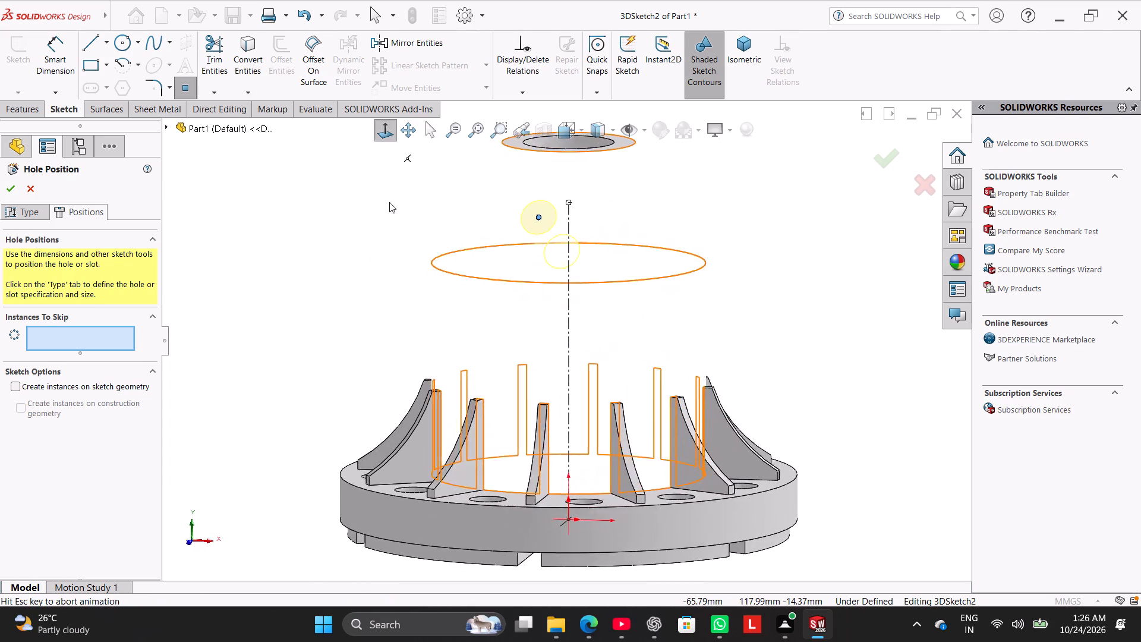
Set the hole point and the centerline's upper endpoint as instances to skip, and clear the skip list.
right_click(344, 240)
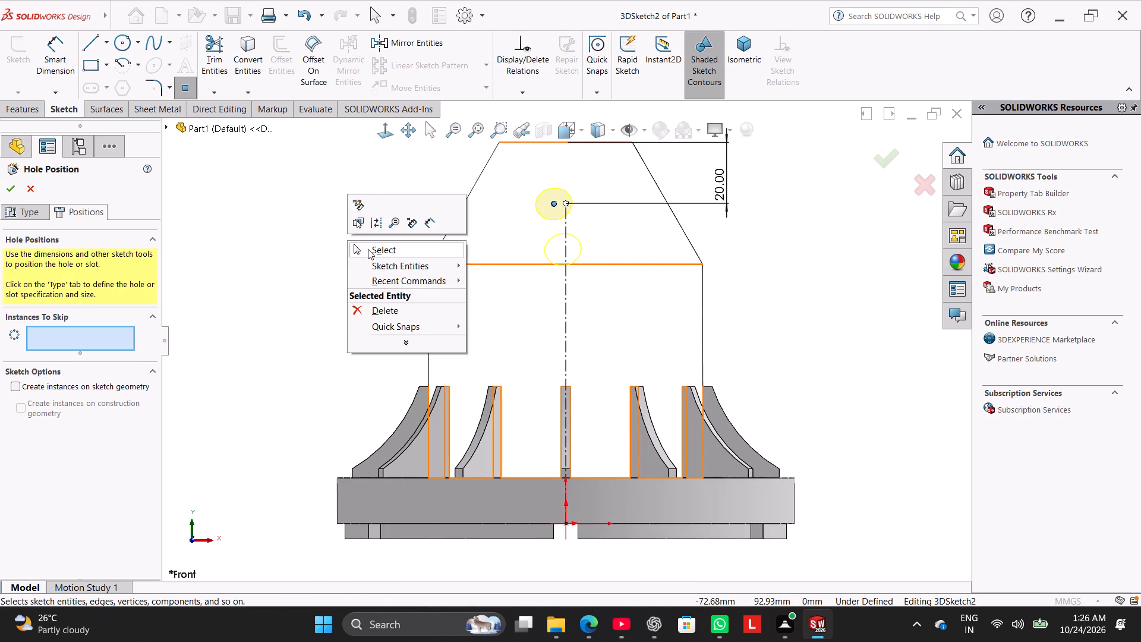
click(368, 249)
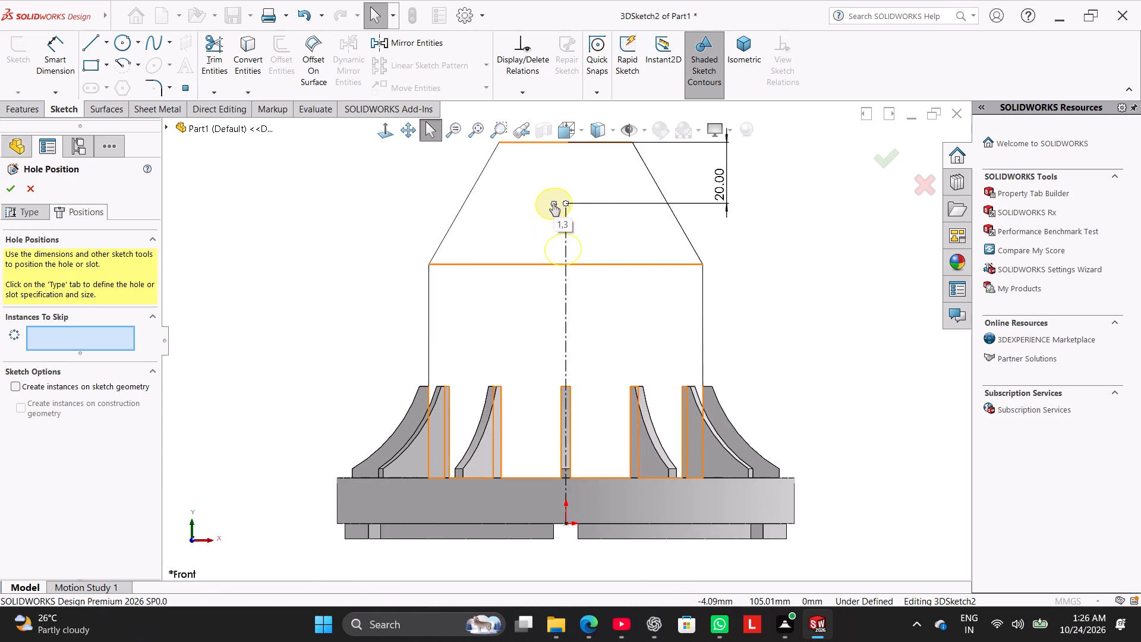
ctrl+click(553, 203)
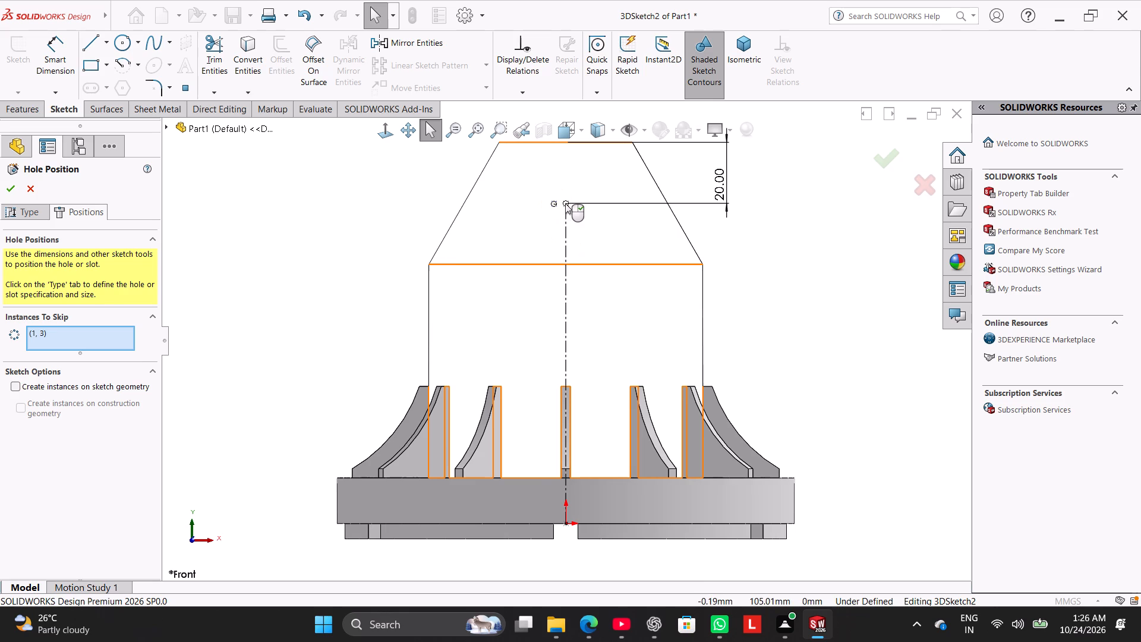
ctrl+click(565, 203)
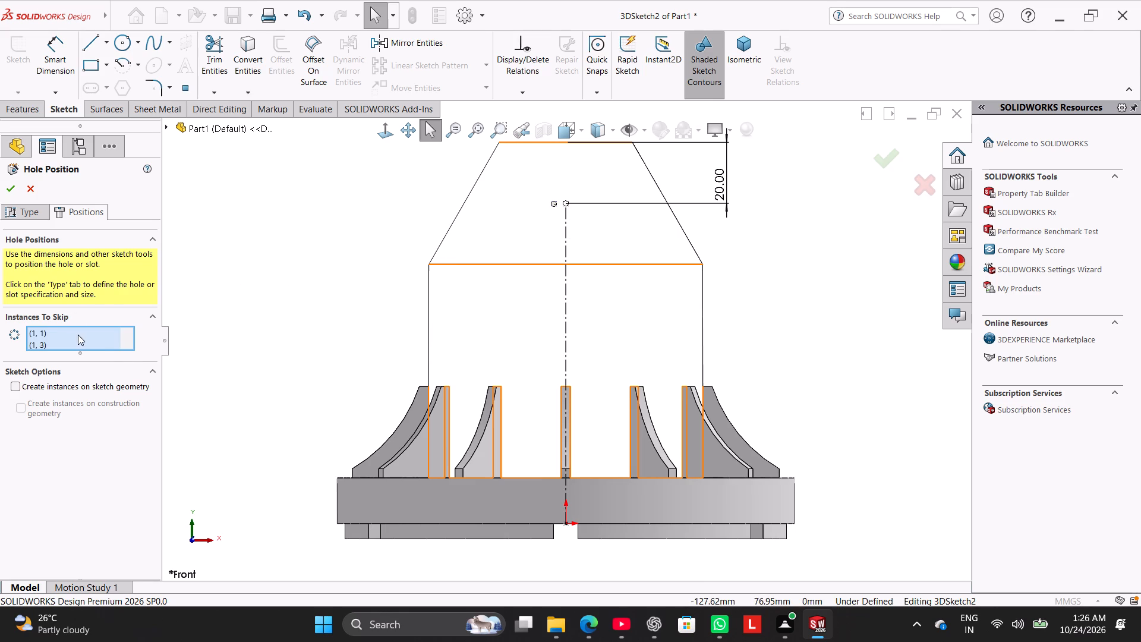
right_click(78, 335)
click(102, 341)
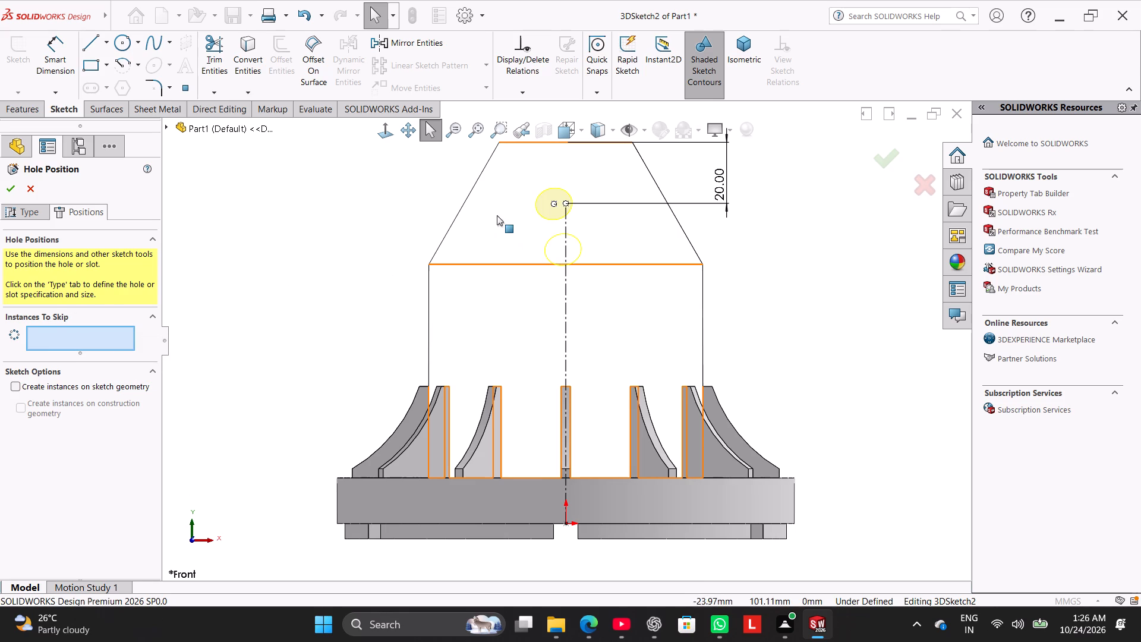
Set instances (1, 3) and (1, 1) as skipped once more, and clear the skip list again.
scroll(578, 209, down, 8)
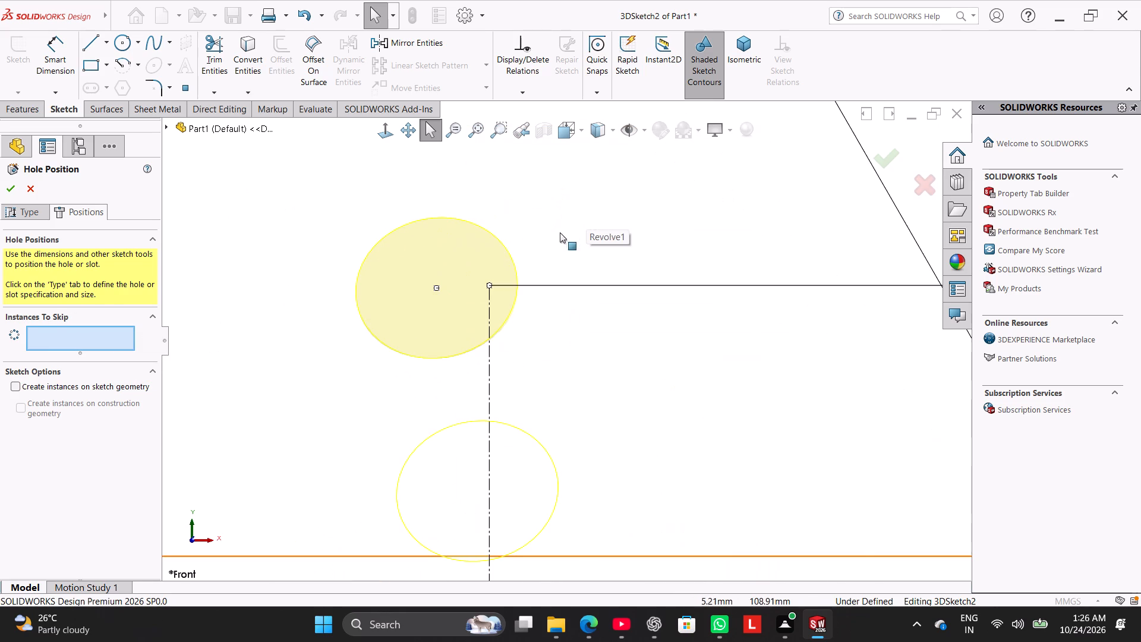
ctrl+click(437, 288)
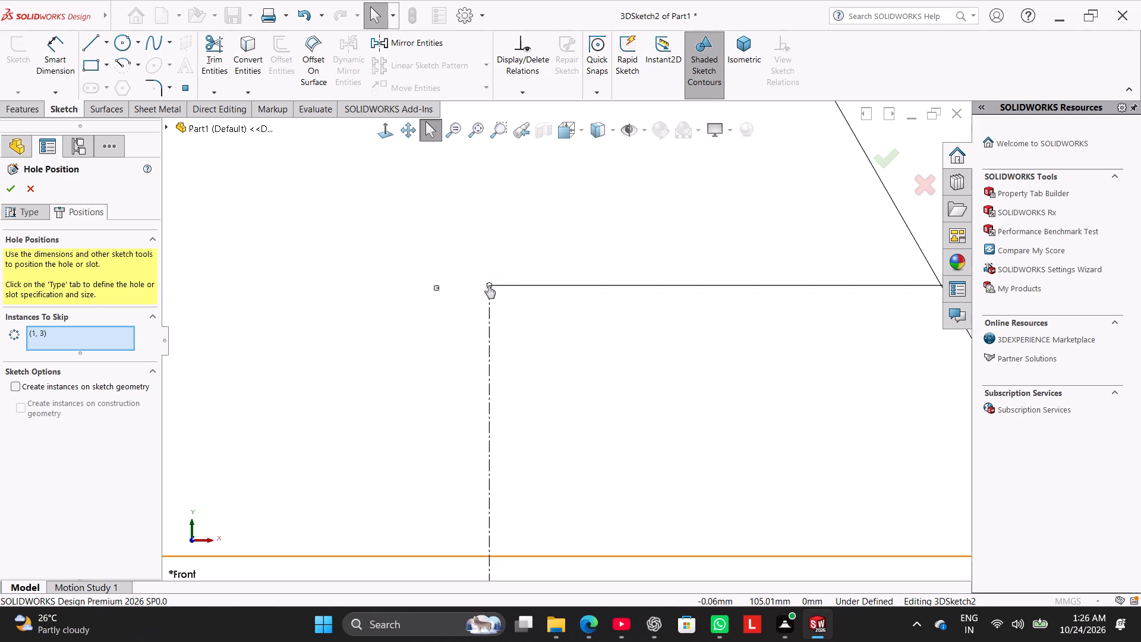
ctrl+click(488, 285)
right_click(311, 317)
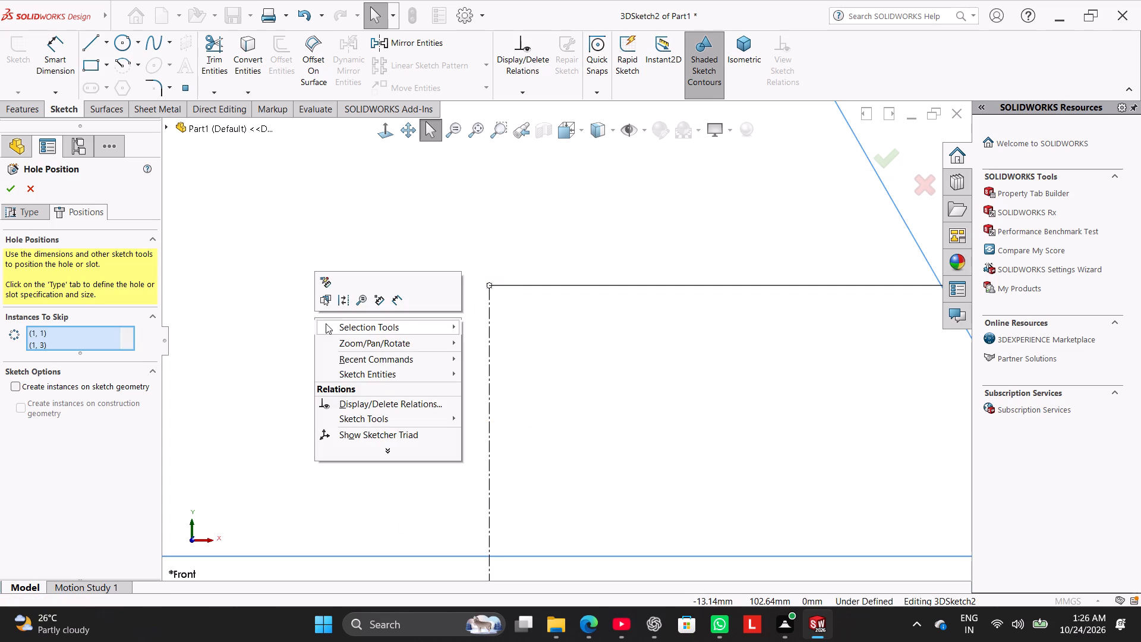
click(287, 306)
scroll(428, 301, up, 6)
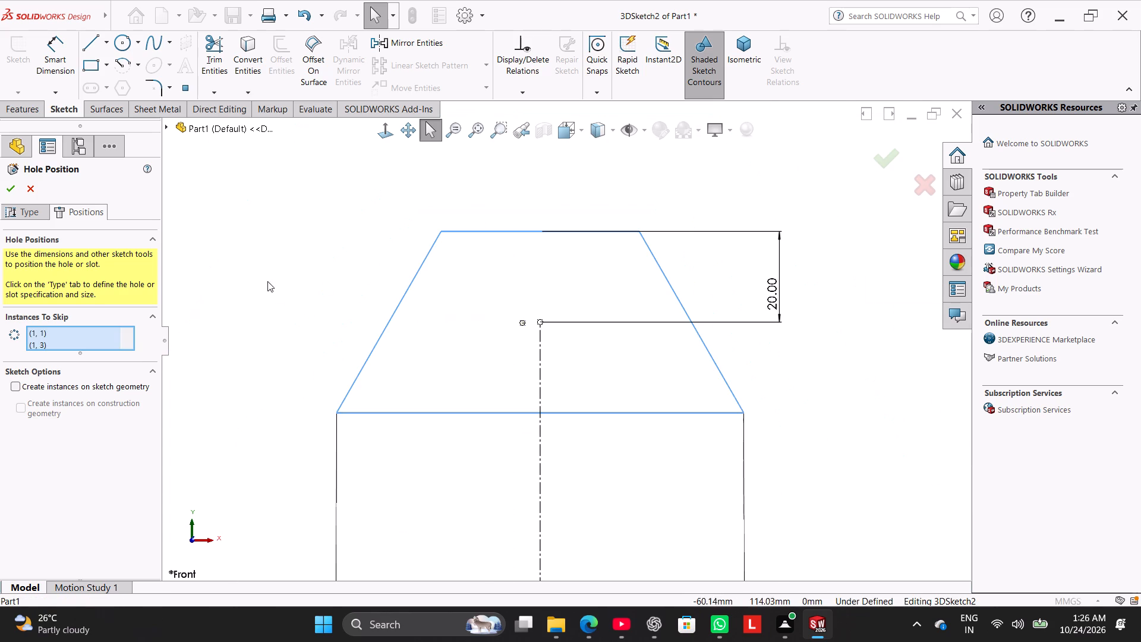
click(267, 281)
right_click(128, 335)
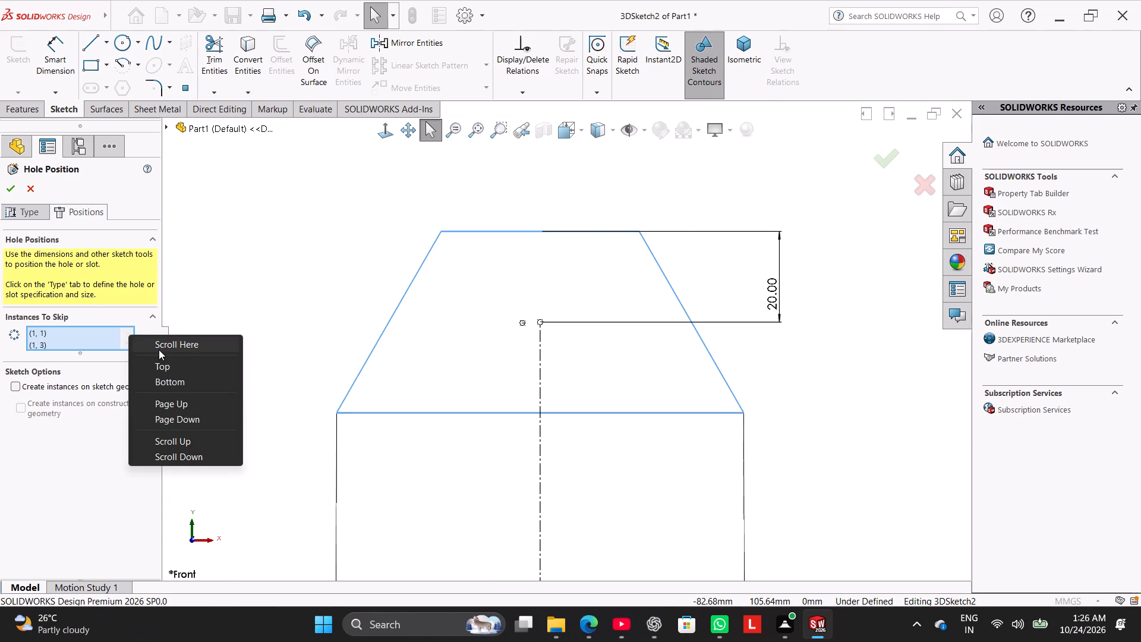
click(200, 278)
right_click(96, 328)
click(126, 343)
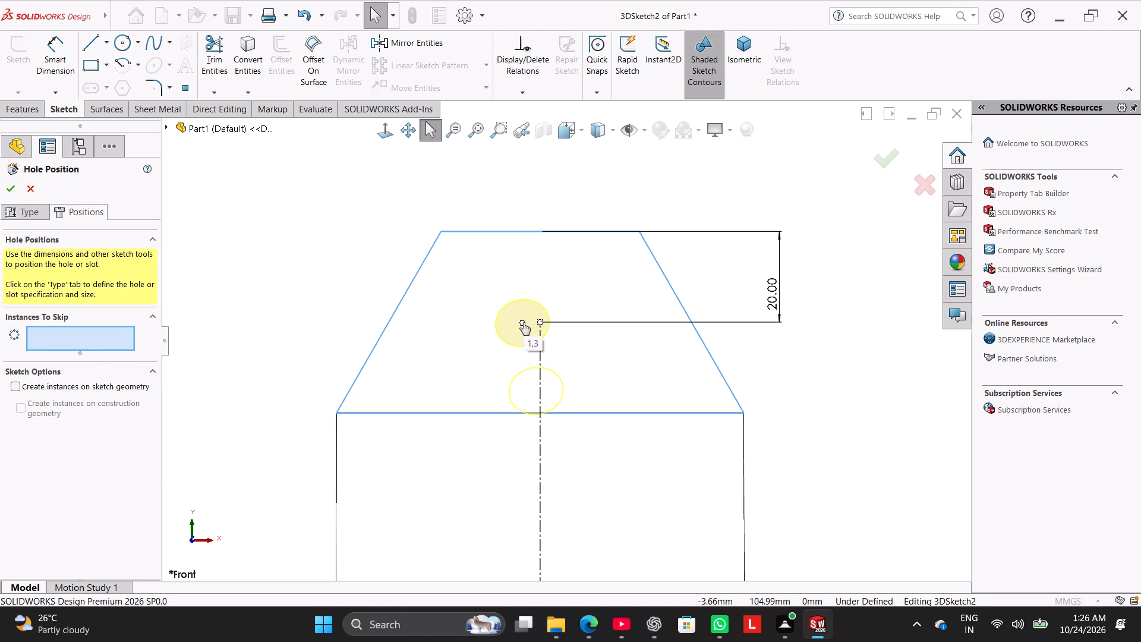
Try to move the hole's position point onto the centerline's upper endpoint, and finish the M14 tapped hole.
click(31, 214)
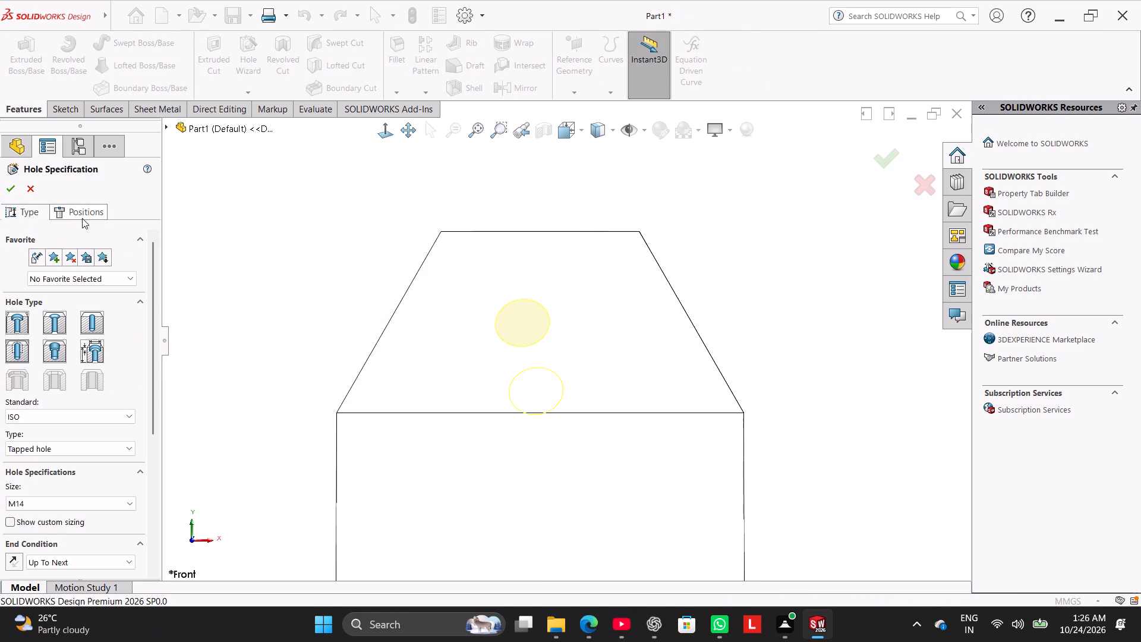
click(82, 218)
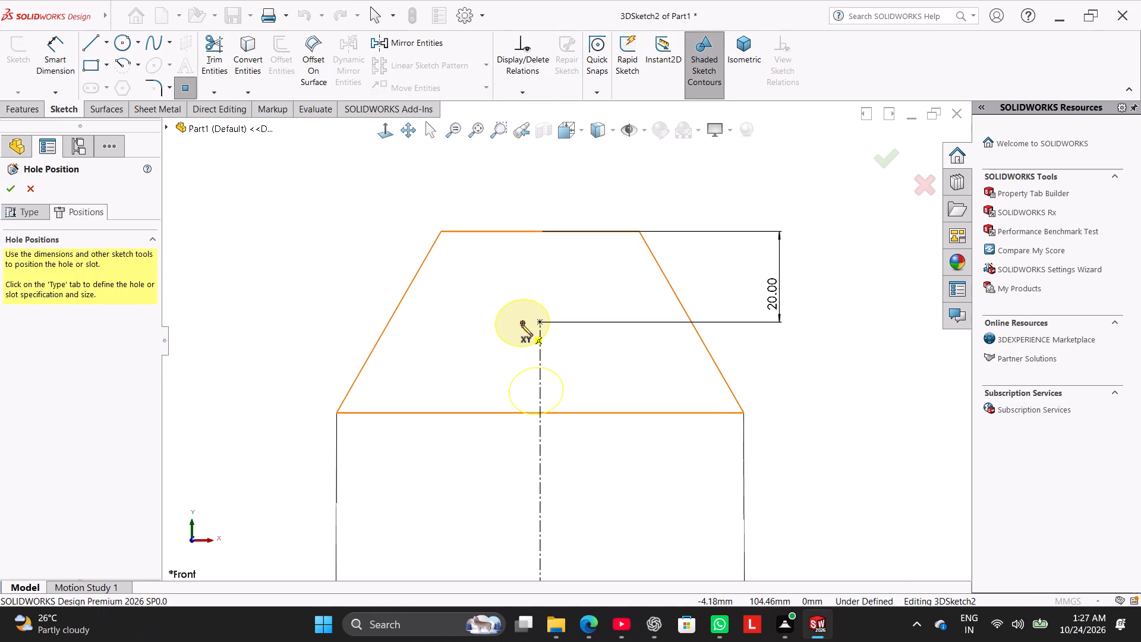
drag(521, 325, 540, 323)
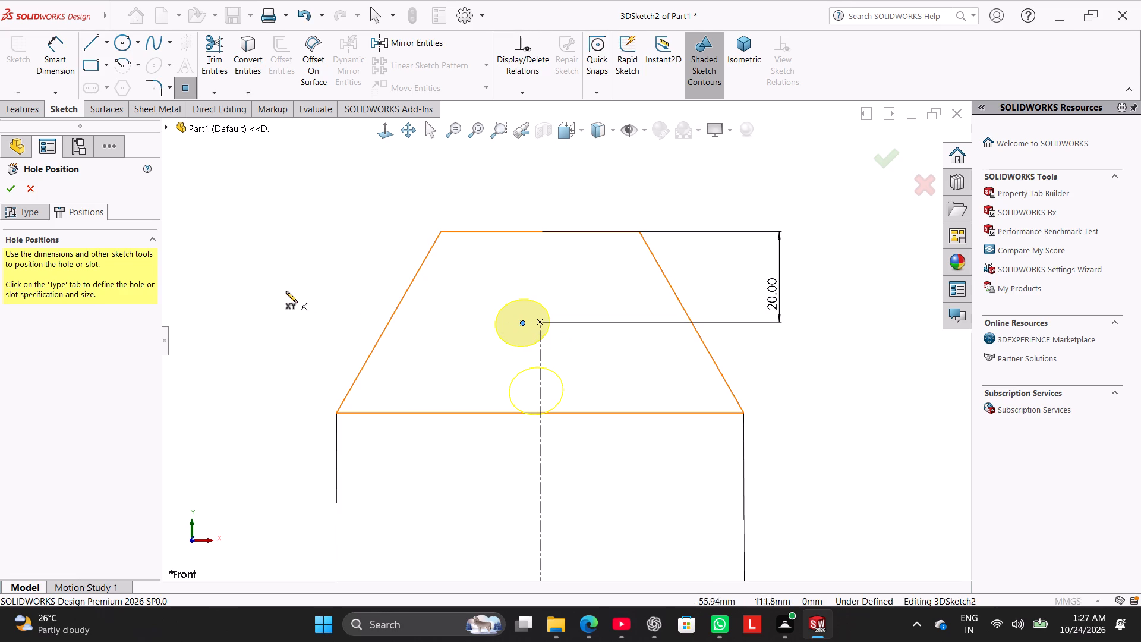
click(286, 291)
right_click(298, 288)
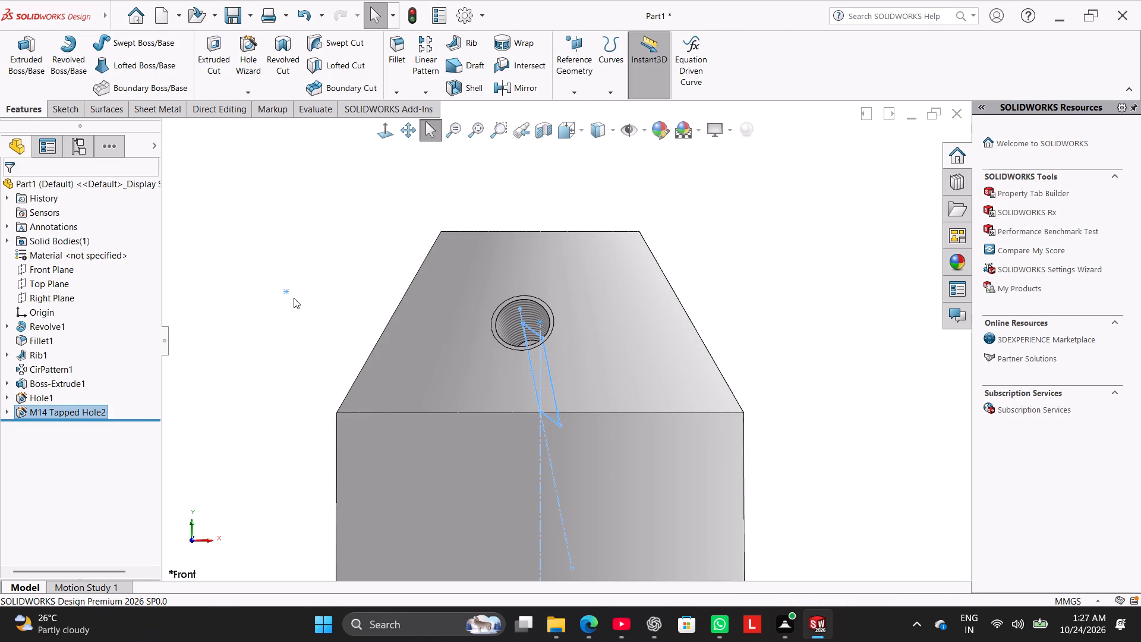
Edit the M14 tapped hole's positions and delete the stray point outside the cone.
right_click(288, 292)
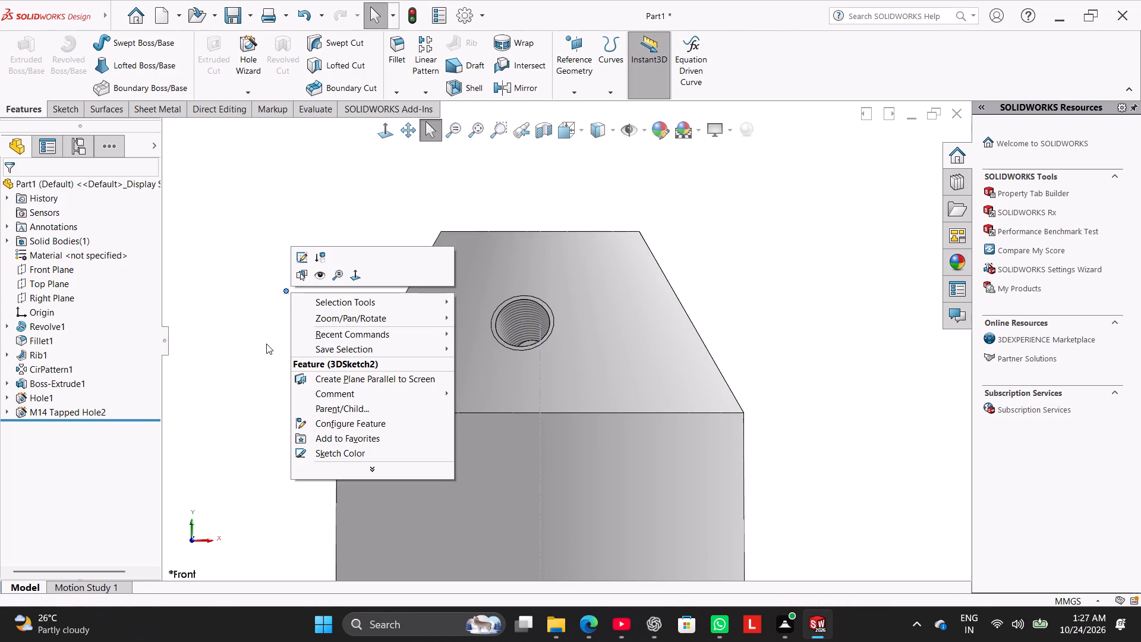
click(266, 341)
right_click(93, 408)
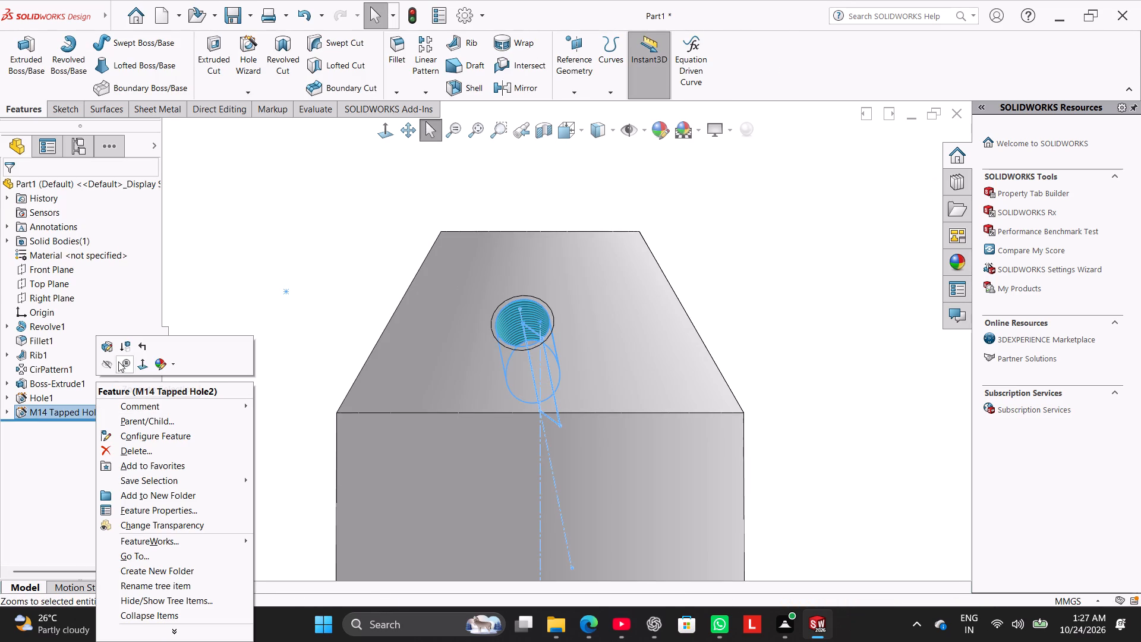
click(109, 348)
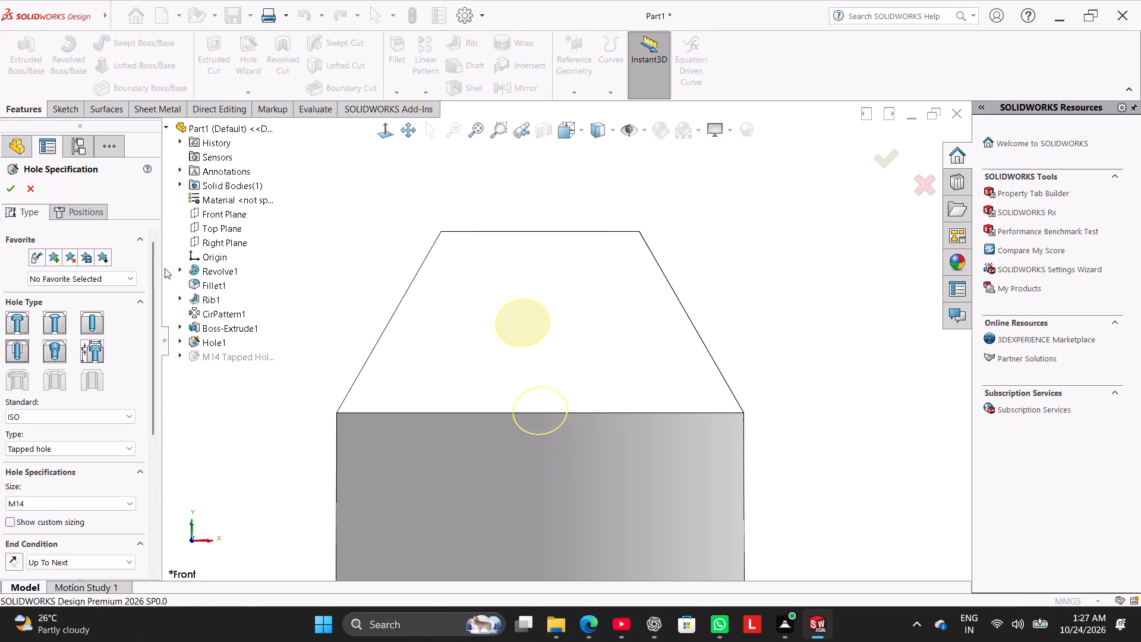
click(89, 214)
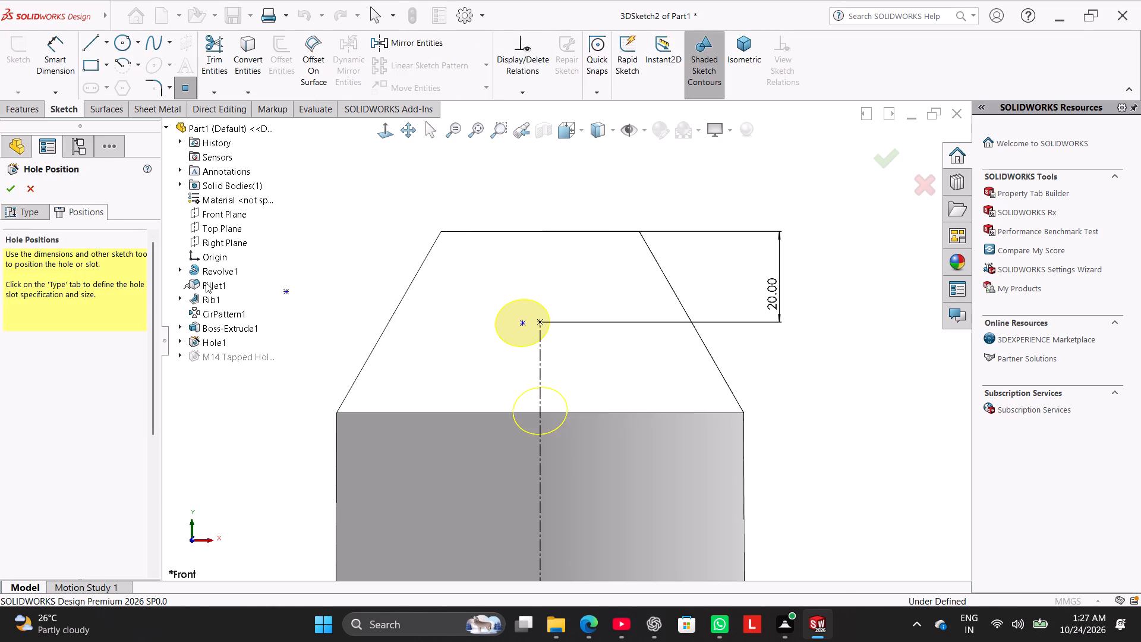
right_click(288, 292)
click(305, 304)
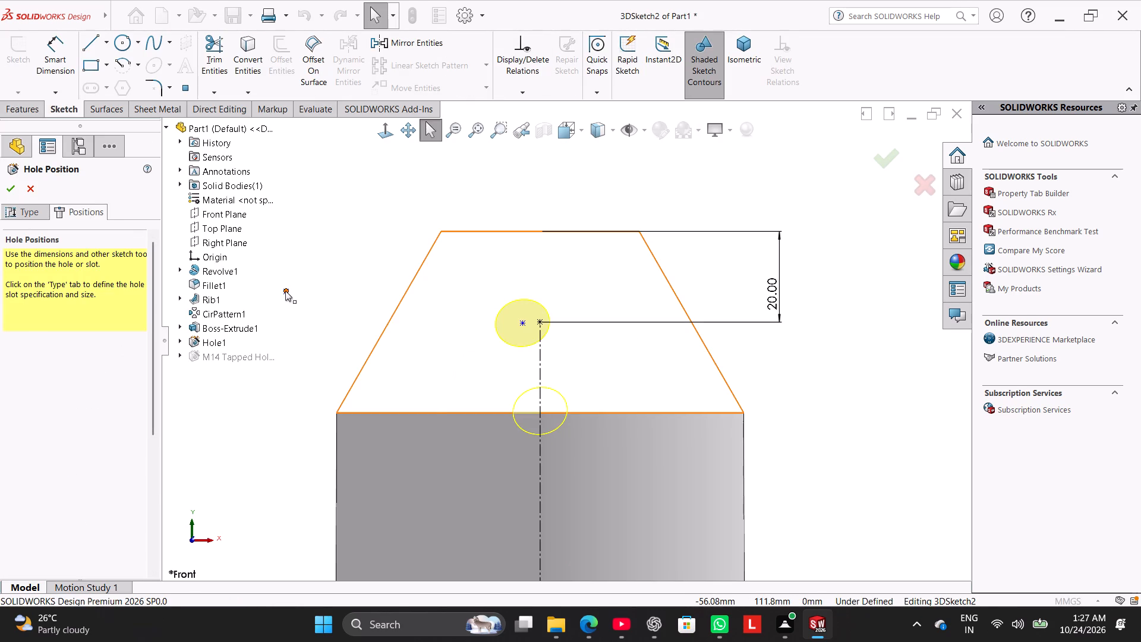
right_click(285, 291)
click(330, 403)
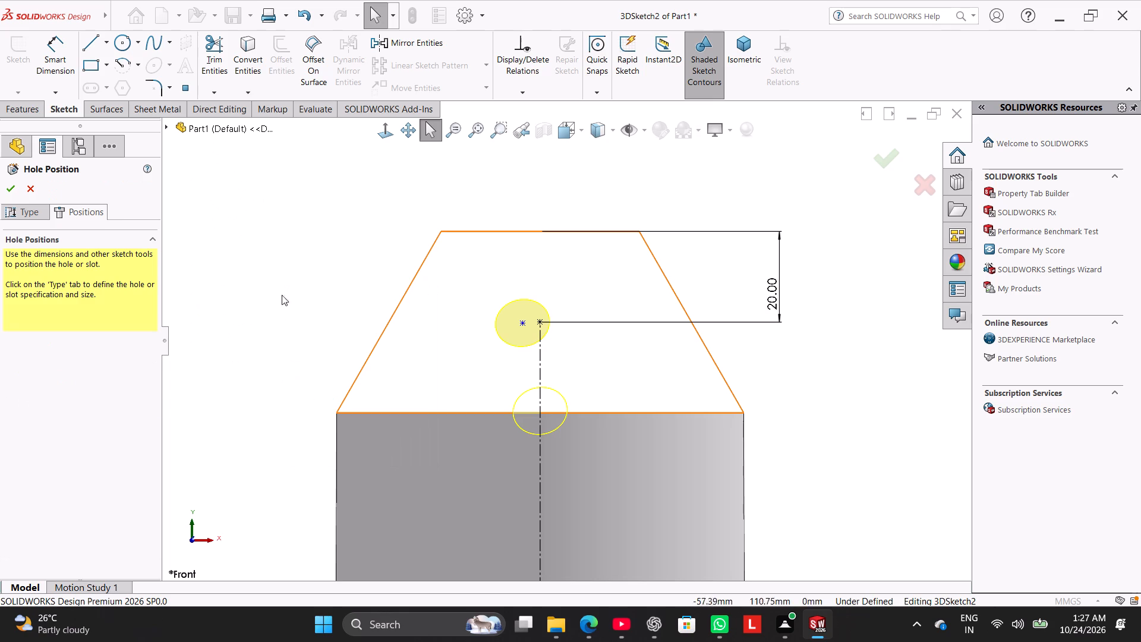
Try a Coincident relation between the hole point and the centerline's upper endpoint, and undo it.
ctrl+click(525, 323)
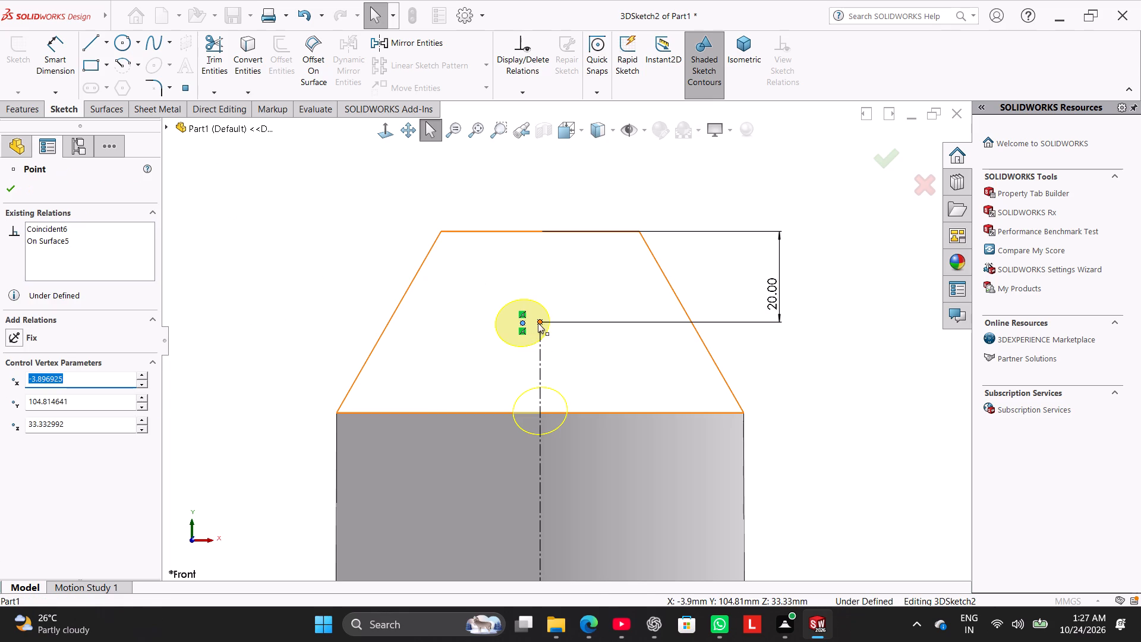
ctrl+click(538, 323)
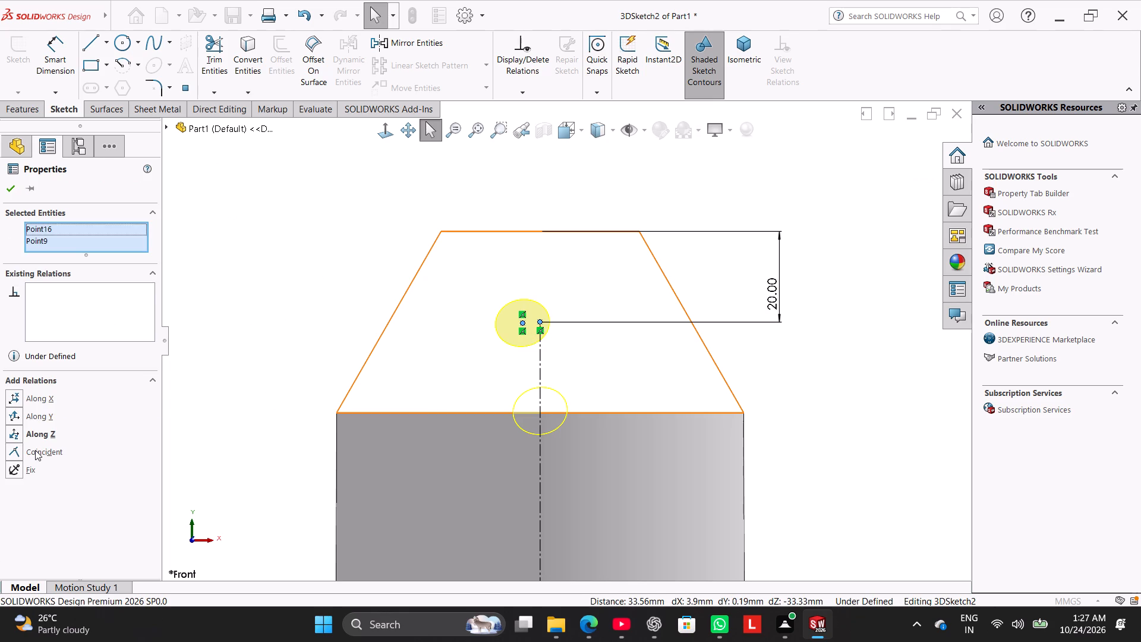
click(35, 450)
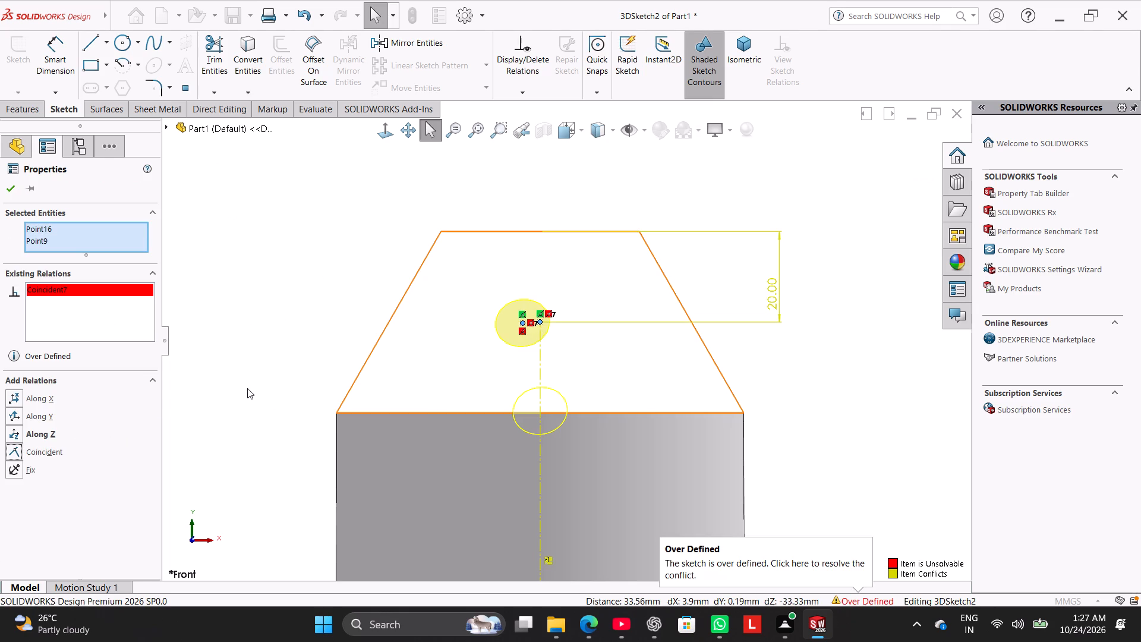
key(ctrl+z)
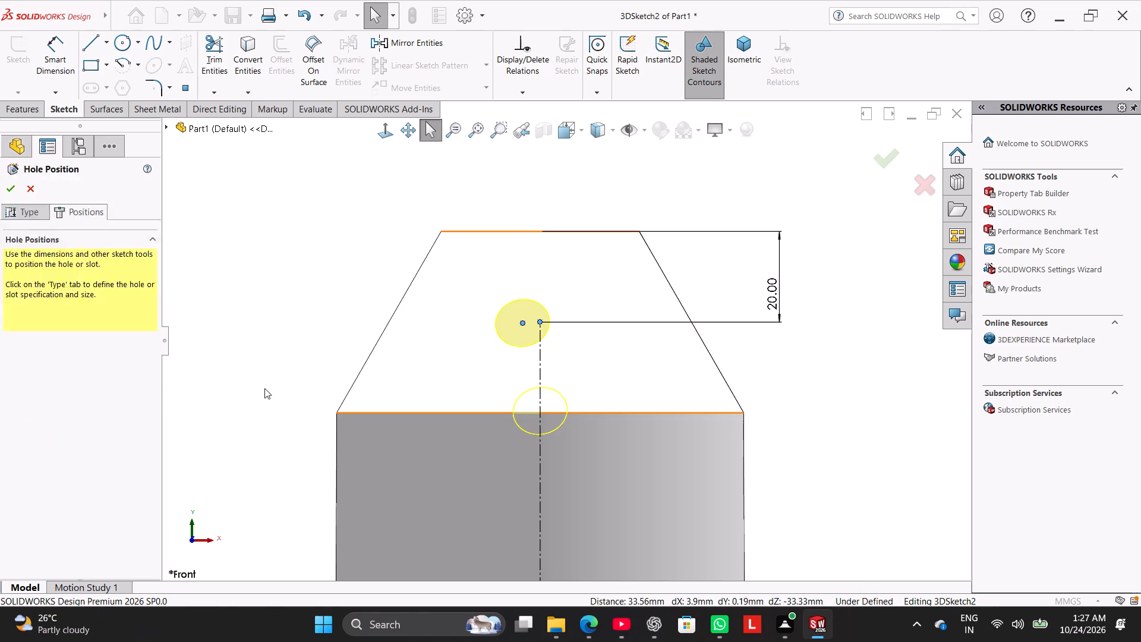
Move the hole's position point along the conical face to about 0.75 mm beside the centerline's upper endpoint.
click(300, 352)
drag(522, 322, 535, 321)
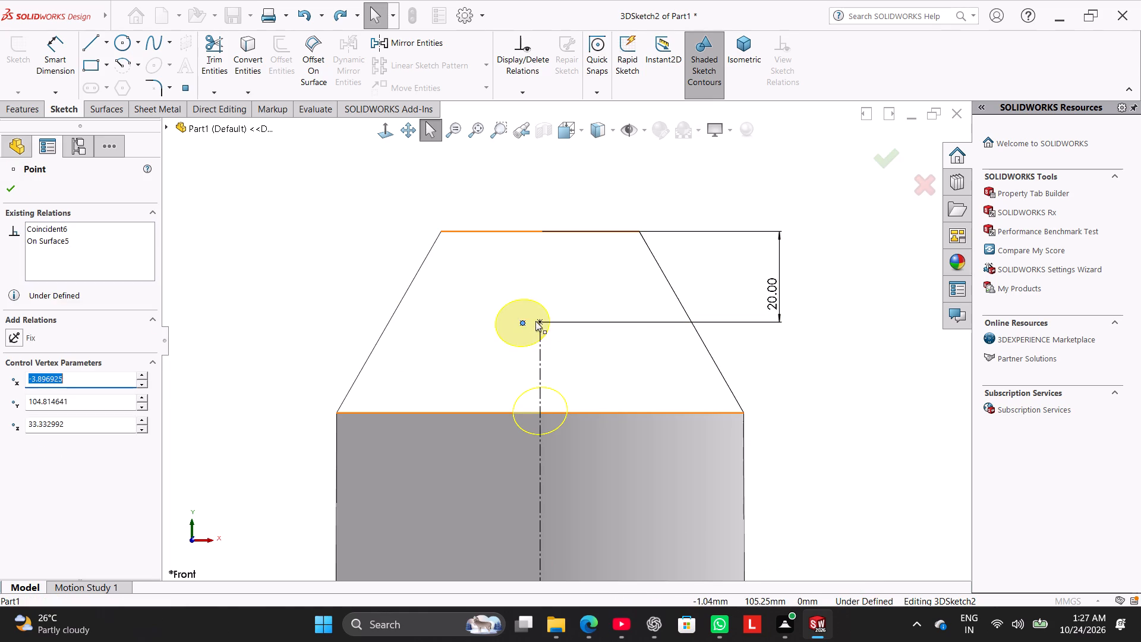
drag(535, 321, 541, 322)
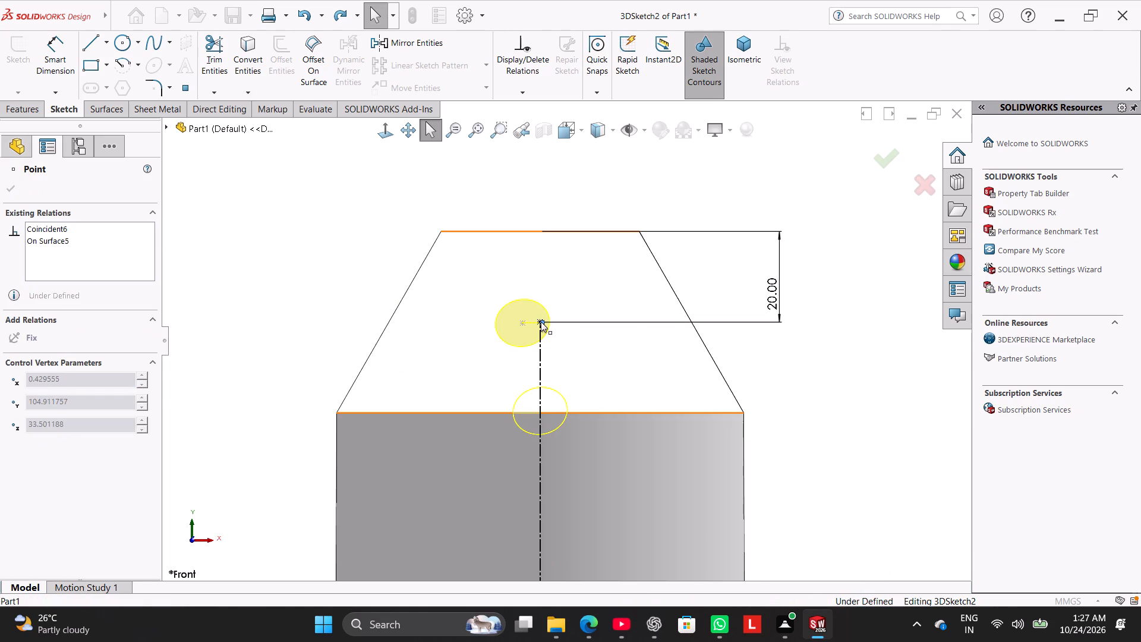
drag(541, 322, 537, 321)
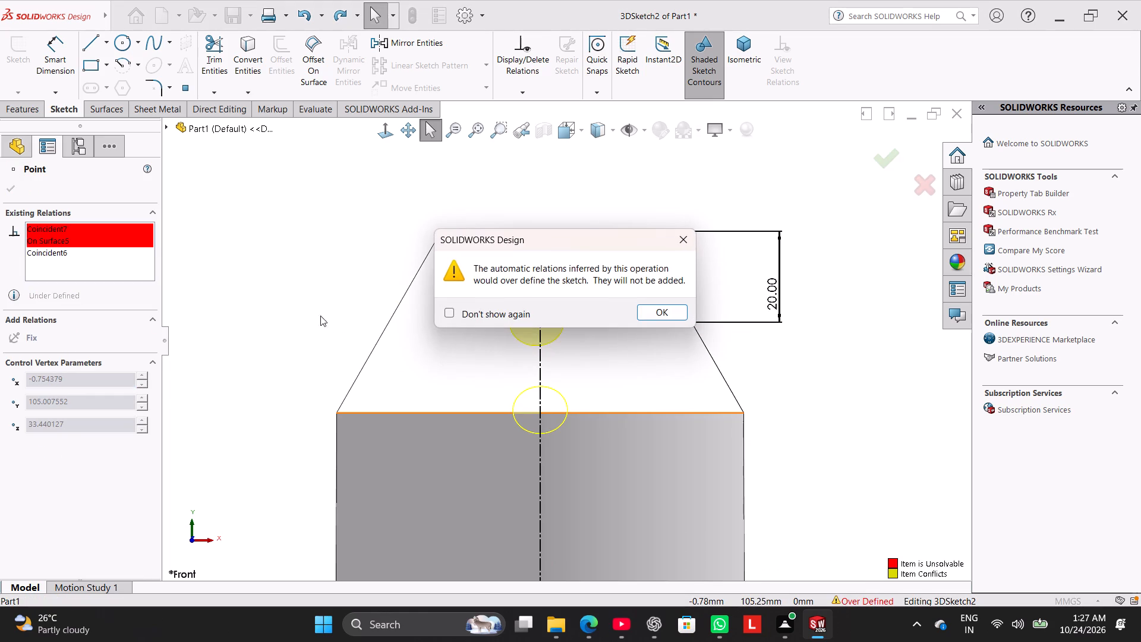
click(651, 311)
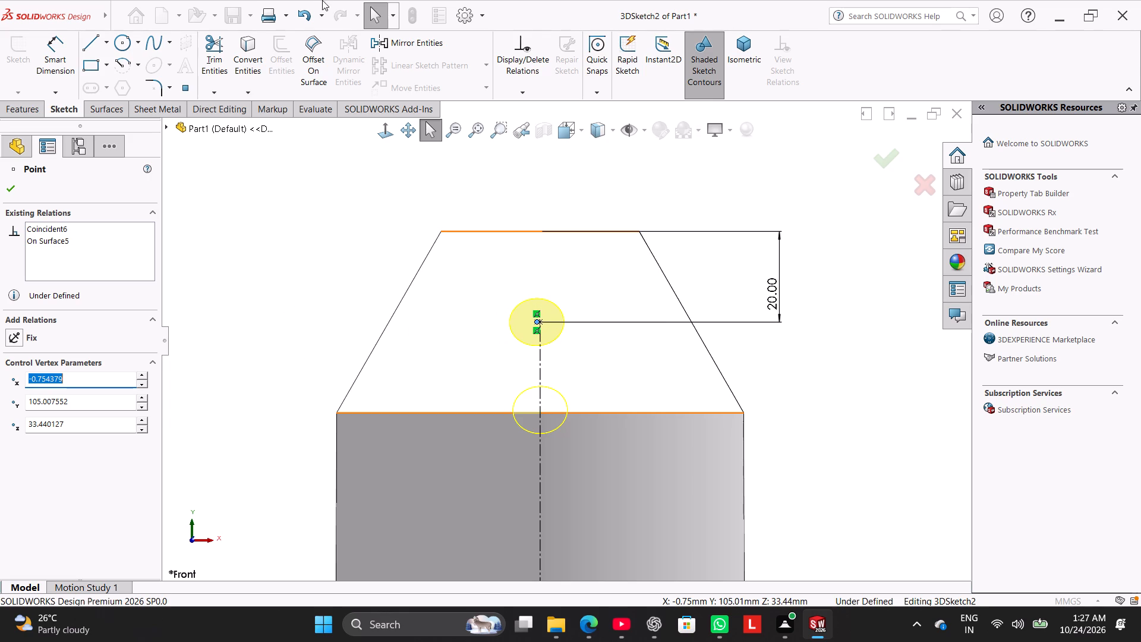
click(349, 246)
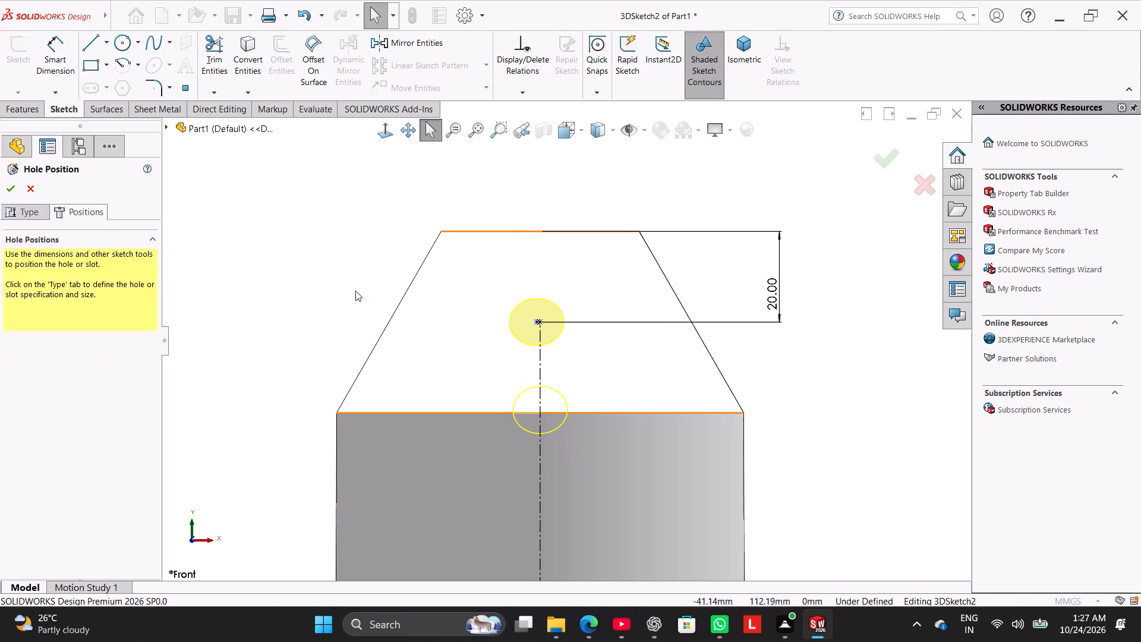
Examine the hole point's placement relative to the centerline's upper endpoint and the rest of the part.
scroll(598, 319, down, 5)
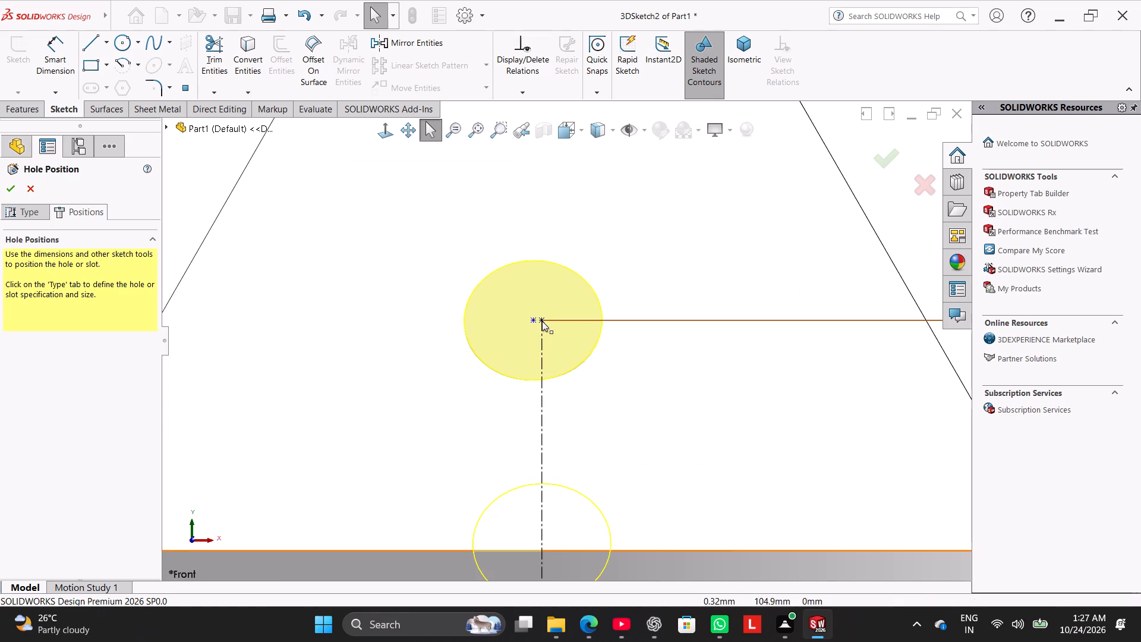
click(543, 320)
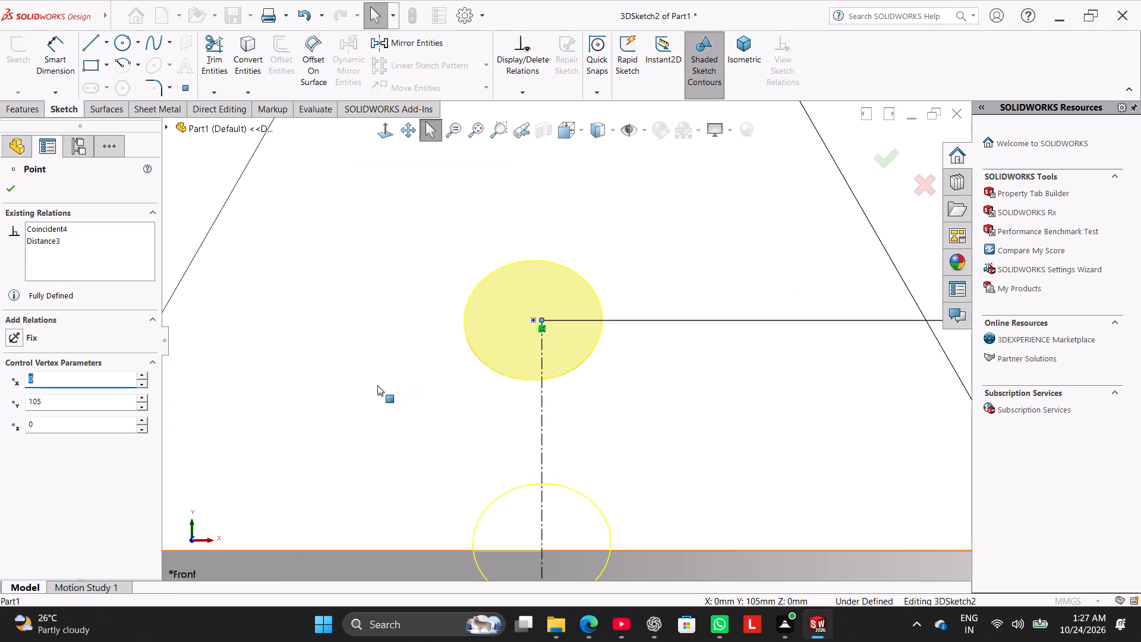
scroll(442, 365, up, 3)
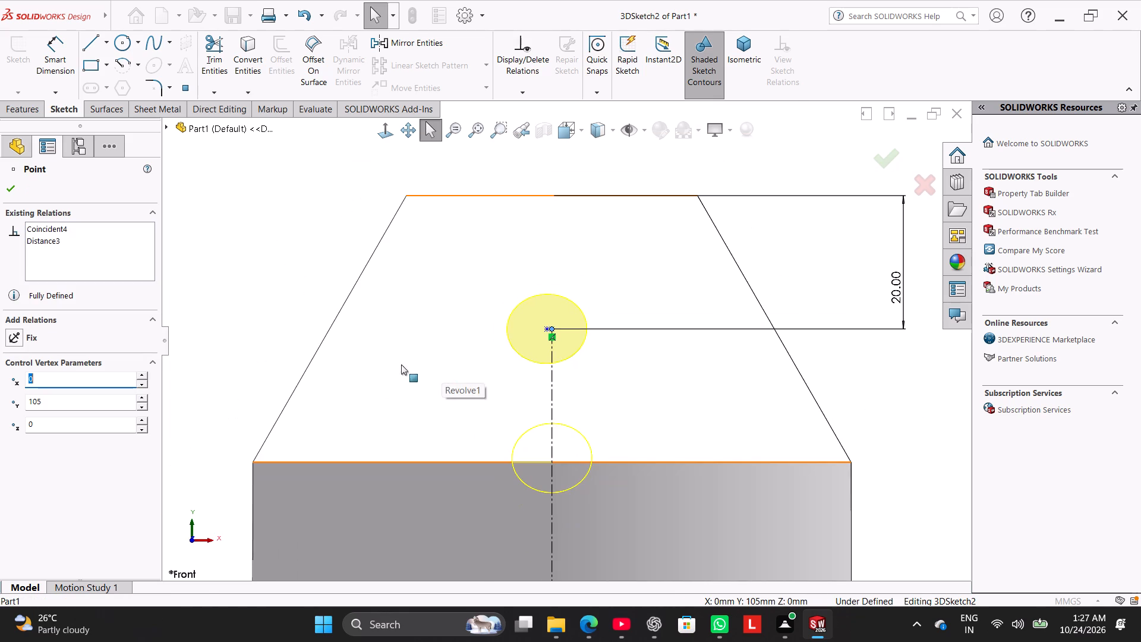
click(302, 316)
scroll(529, 408, up, 8)
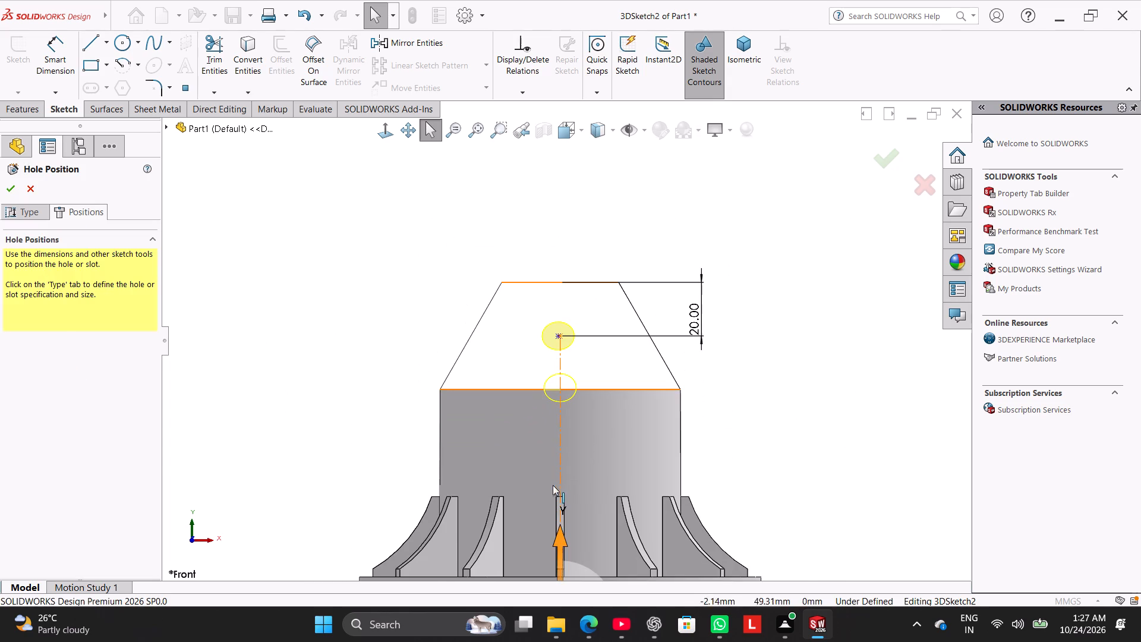
scroll(575, 424, up, 2)
scroll(574, 424, down, 2)
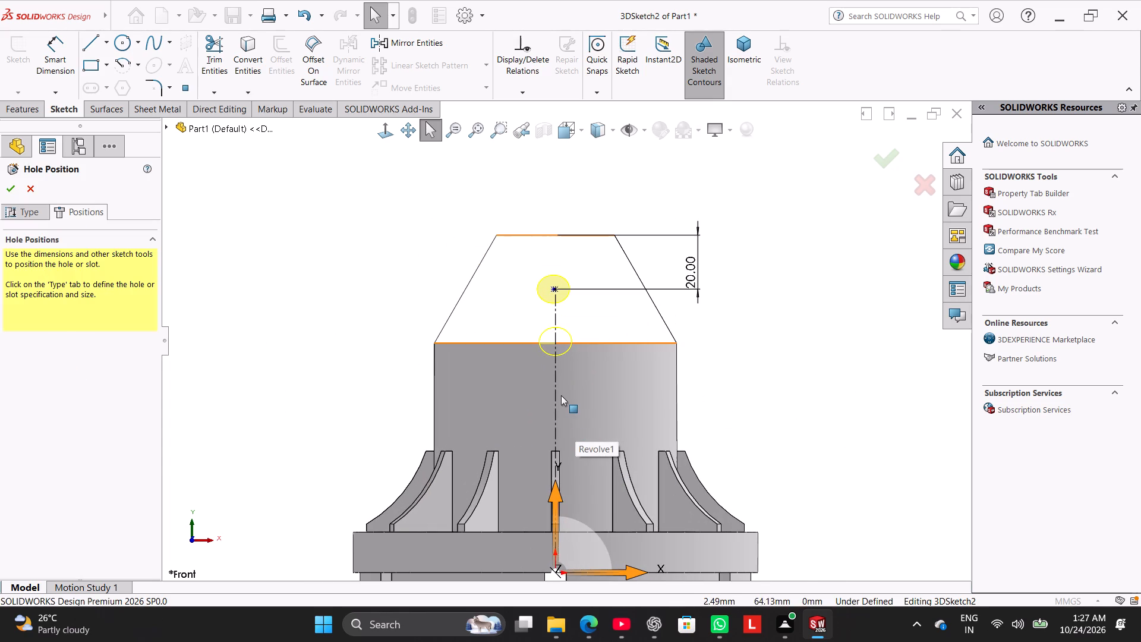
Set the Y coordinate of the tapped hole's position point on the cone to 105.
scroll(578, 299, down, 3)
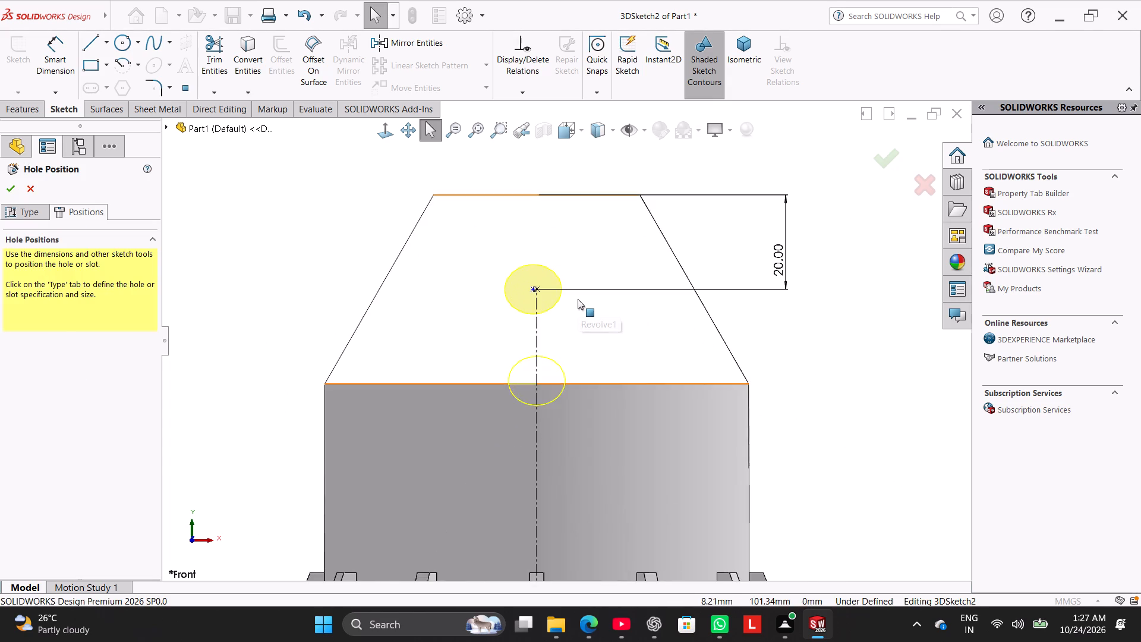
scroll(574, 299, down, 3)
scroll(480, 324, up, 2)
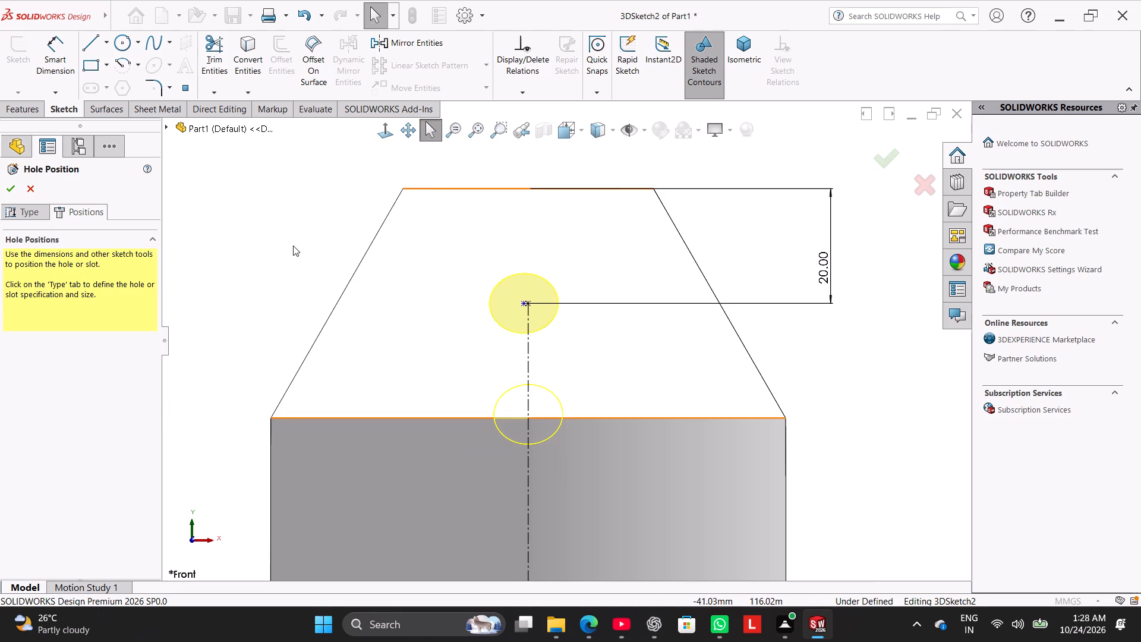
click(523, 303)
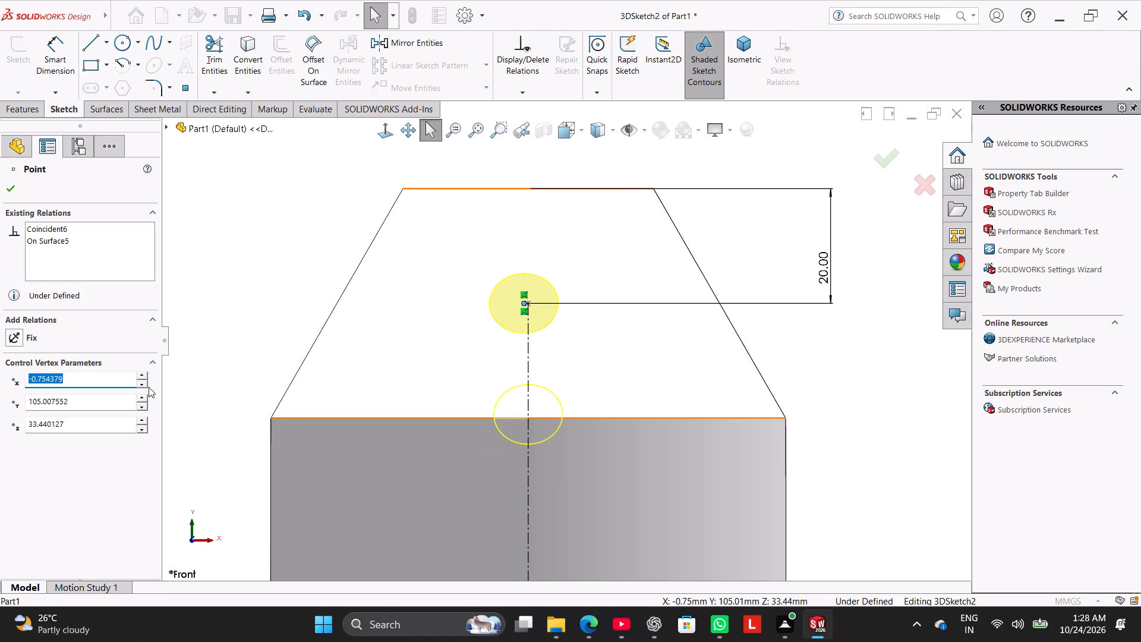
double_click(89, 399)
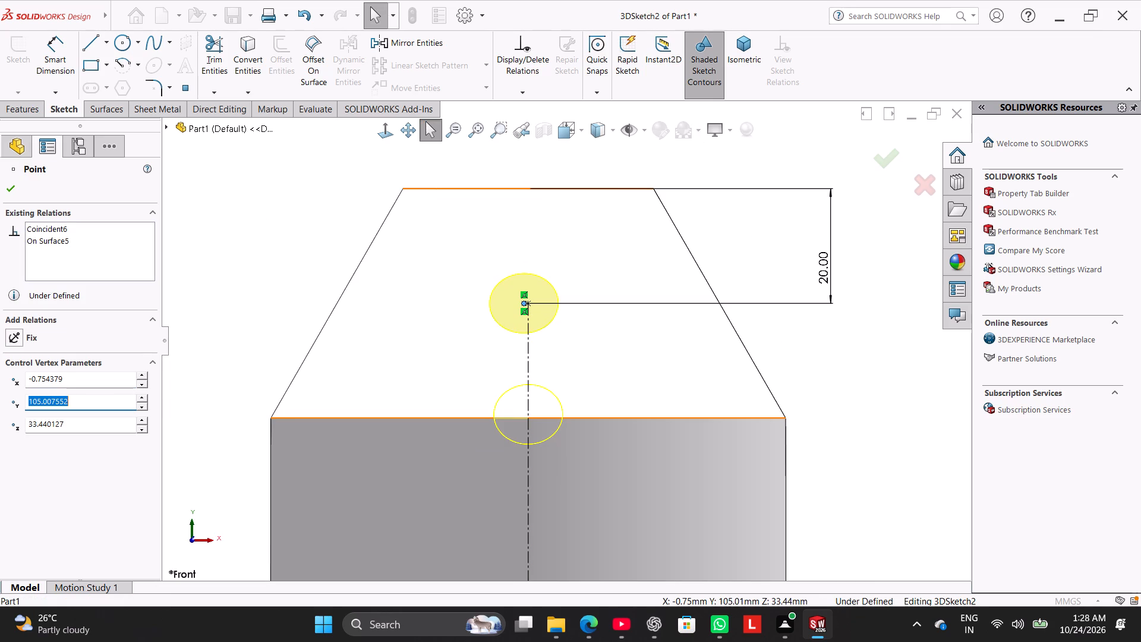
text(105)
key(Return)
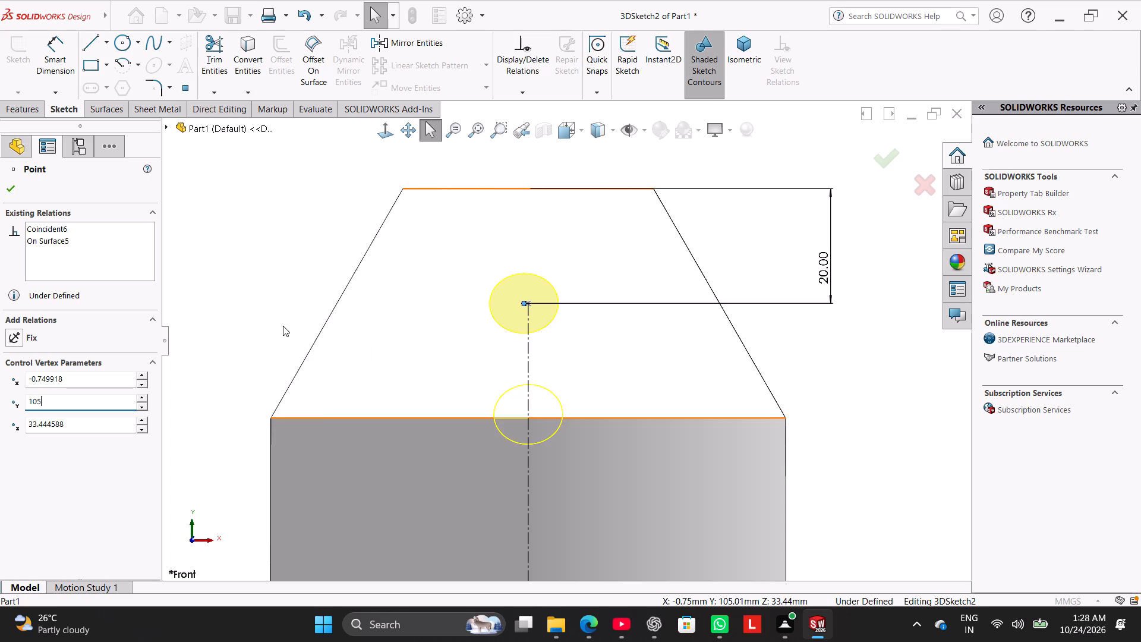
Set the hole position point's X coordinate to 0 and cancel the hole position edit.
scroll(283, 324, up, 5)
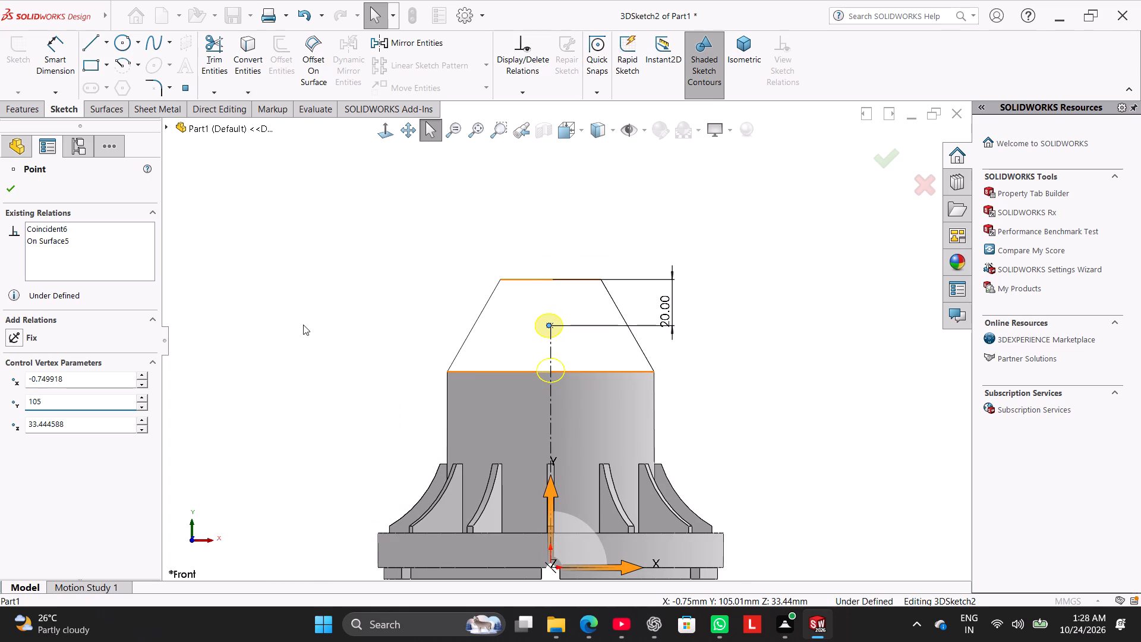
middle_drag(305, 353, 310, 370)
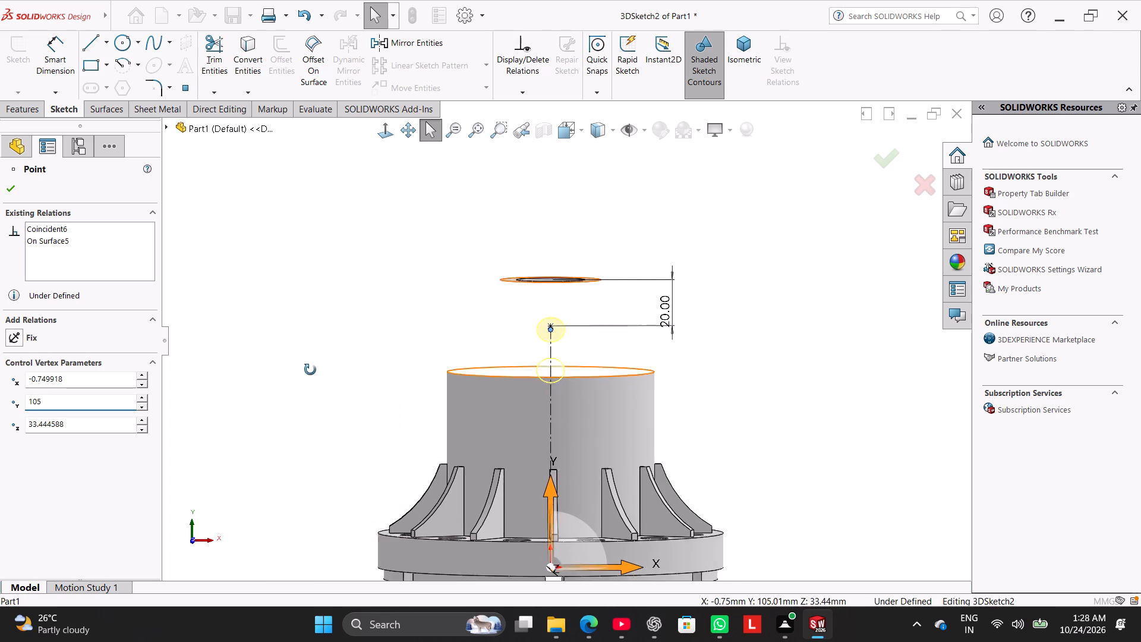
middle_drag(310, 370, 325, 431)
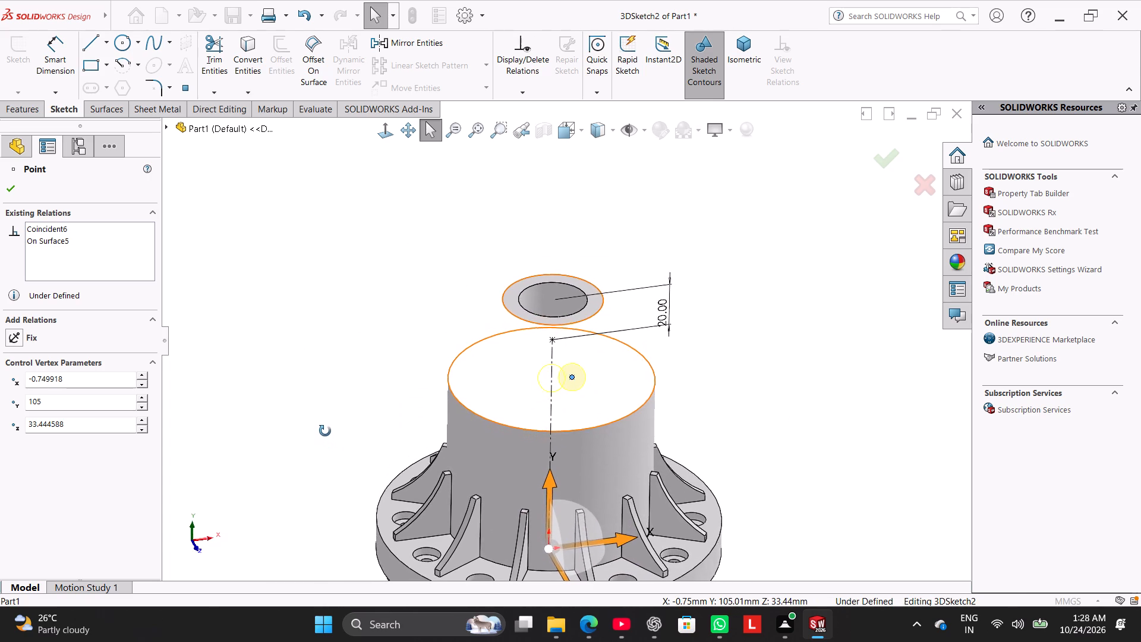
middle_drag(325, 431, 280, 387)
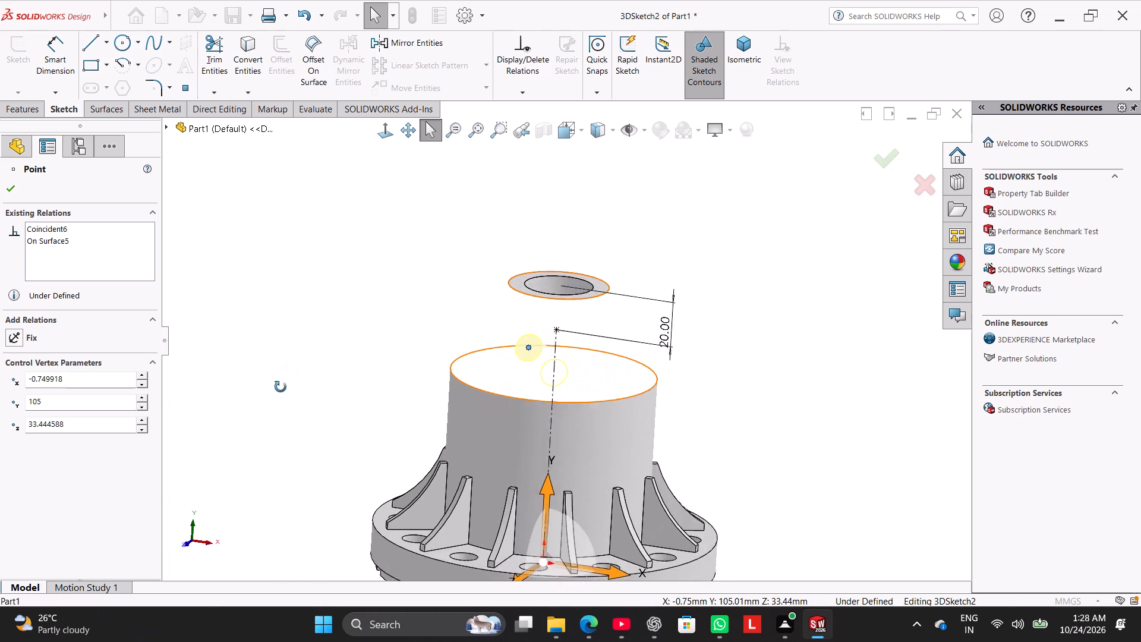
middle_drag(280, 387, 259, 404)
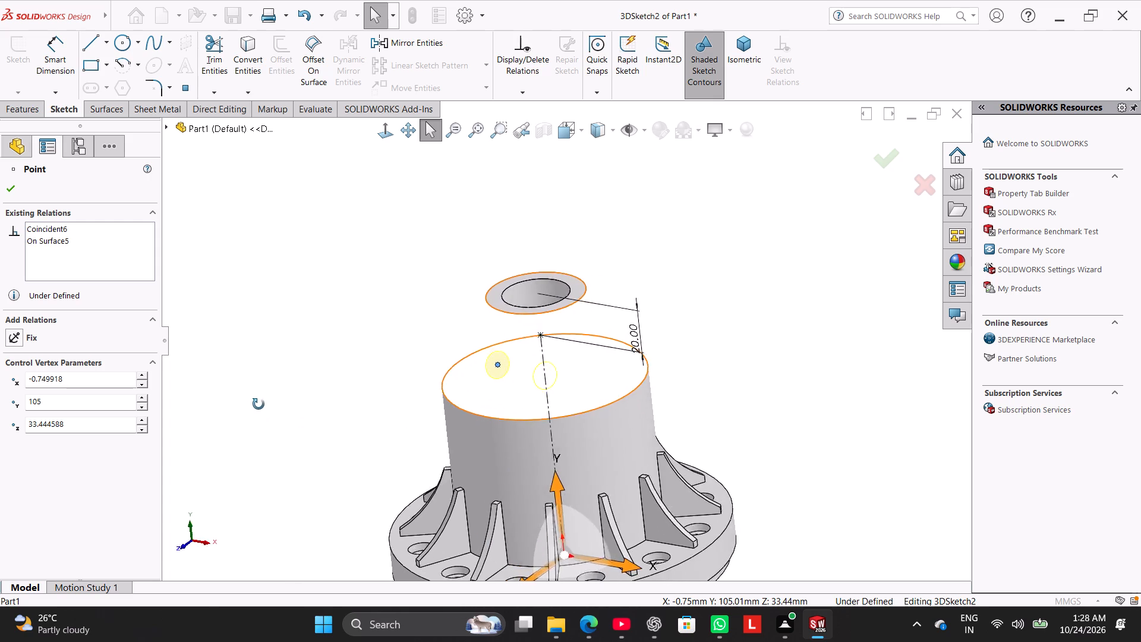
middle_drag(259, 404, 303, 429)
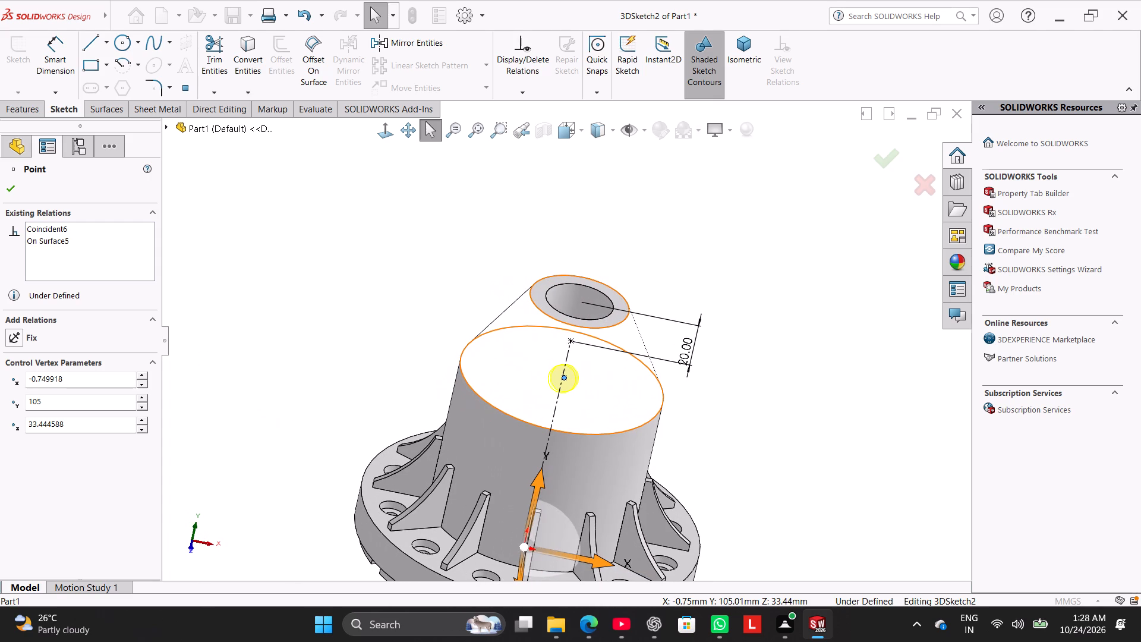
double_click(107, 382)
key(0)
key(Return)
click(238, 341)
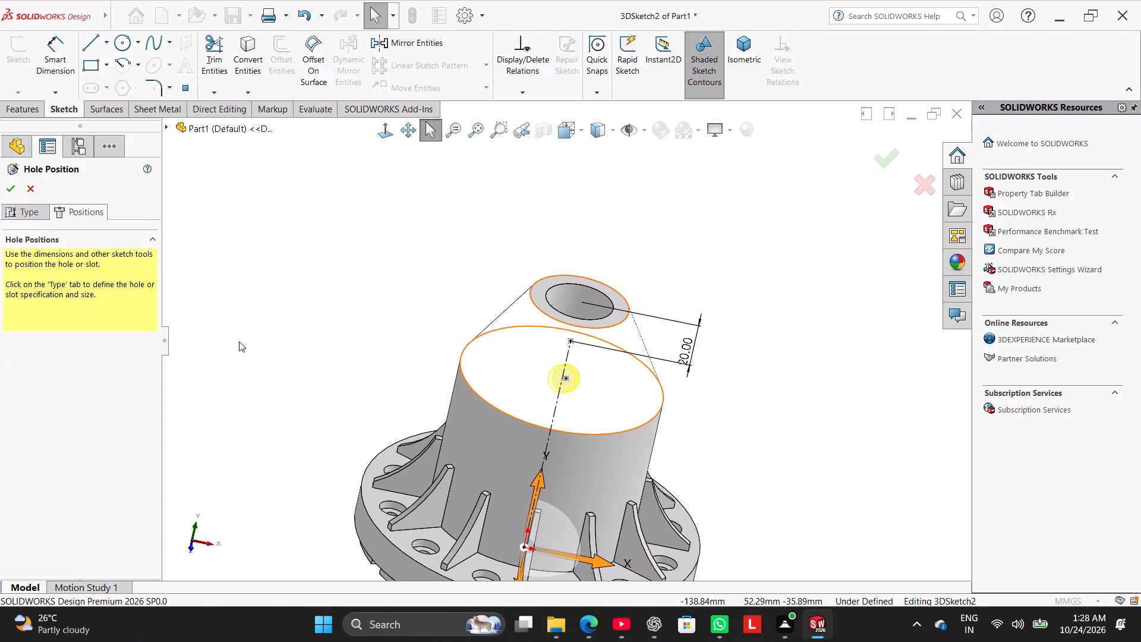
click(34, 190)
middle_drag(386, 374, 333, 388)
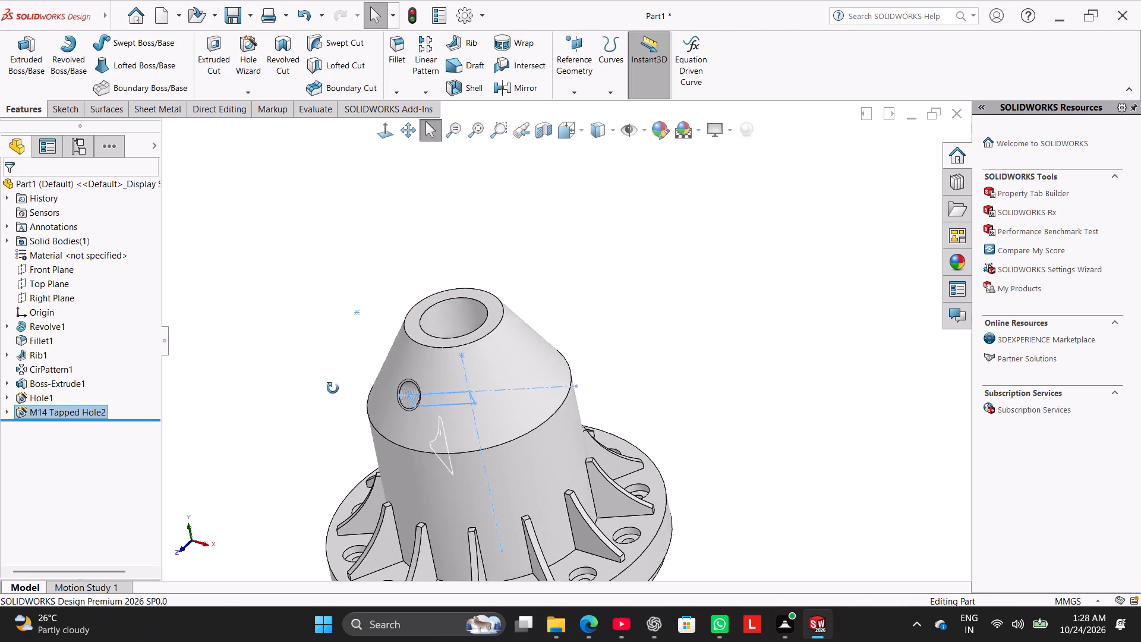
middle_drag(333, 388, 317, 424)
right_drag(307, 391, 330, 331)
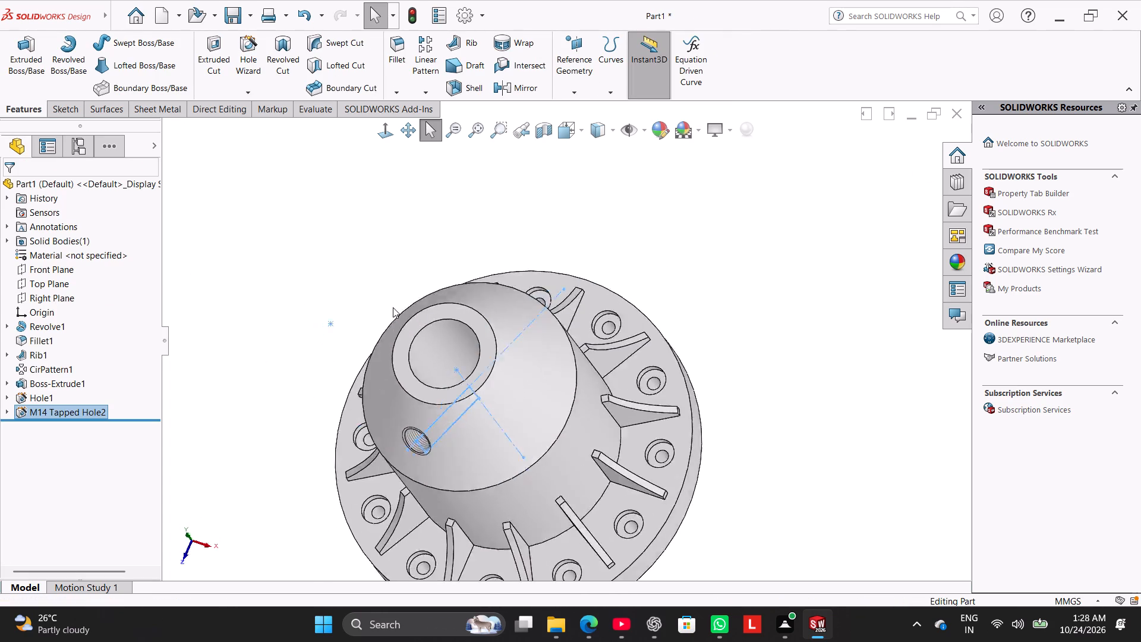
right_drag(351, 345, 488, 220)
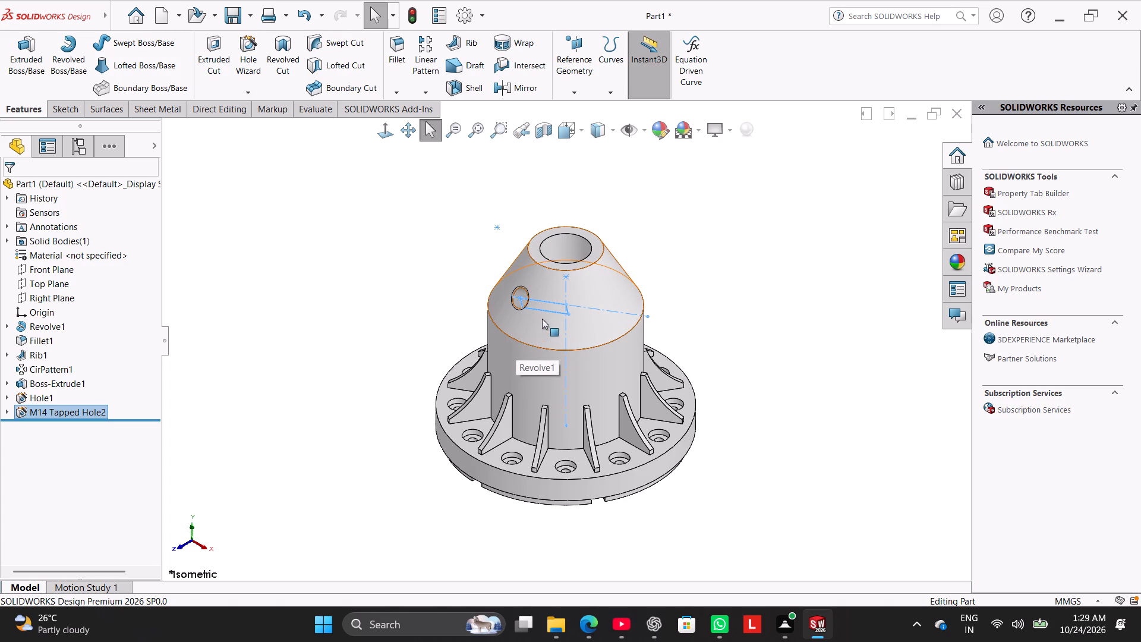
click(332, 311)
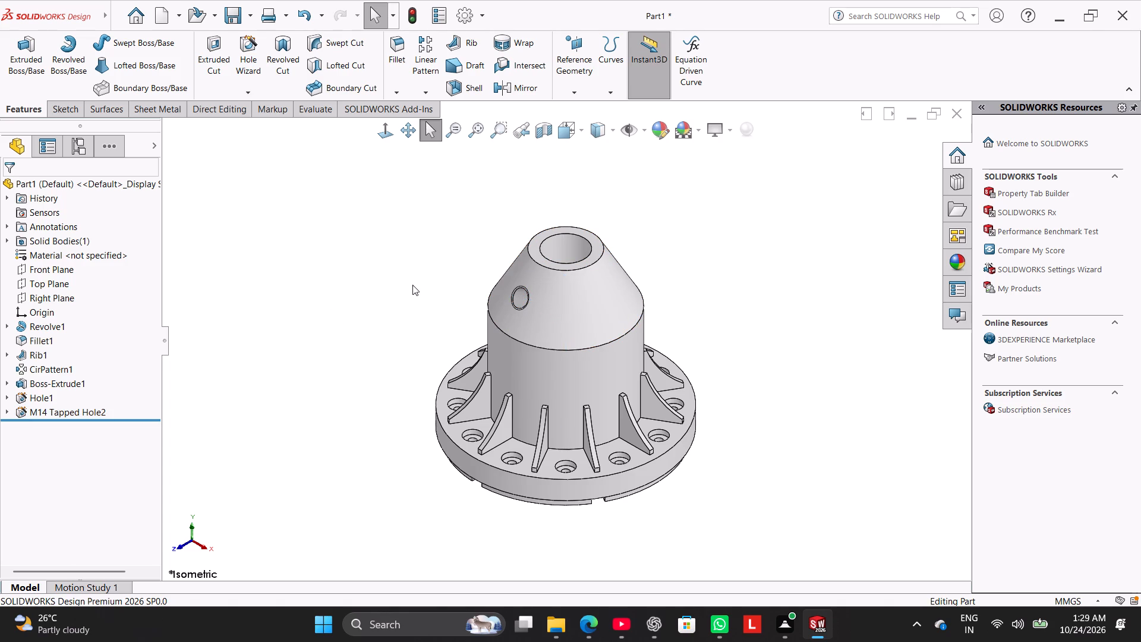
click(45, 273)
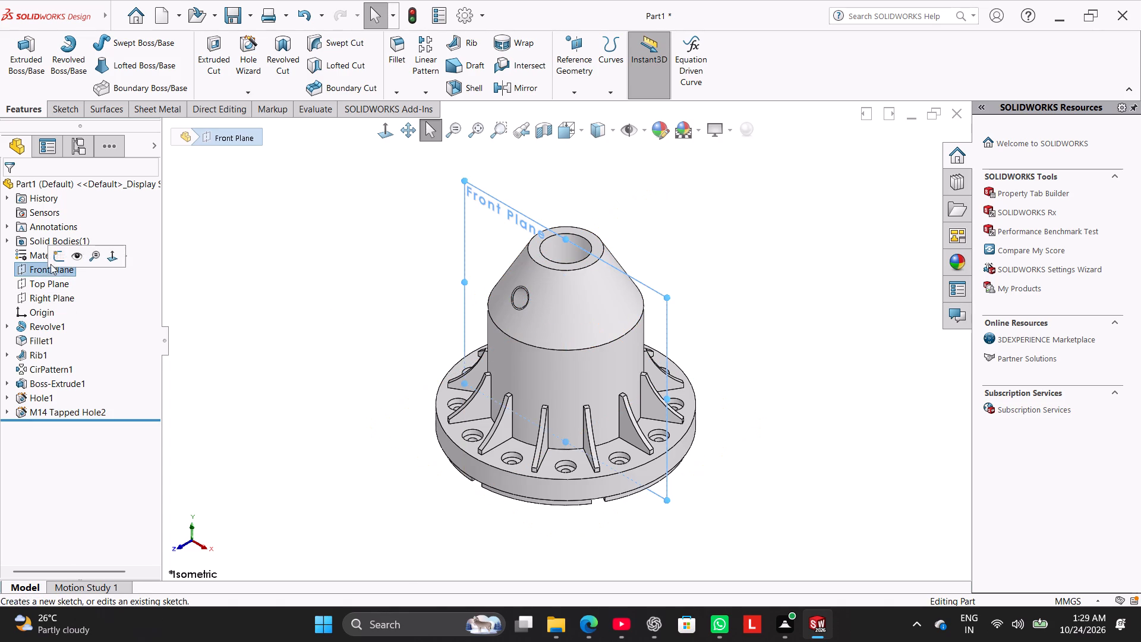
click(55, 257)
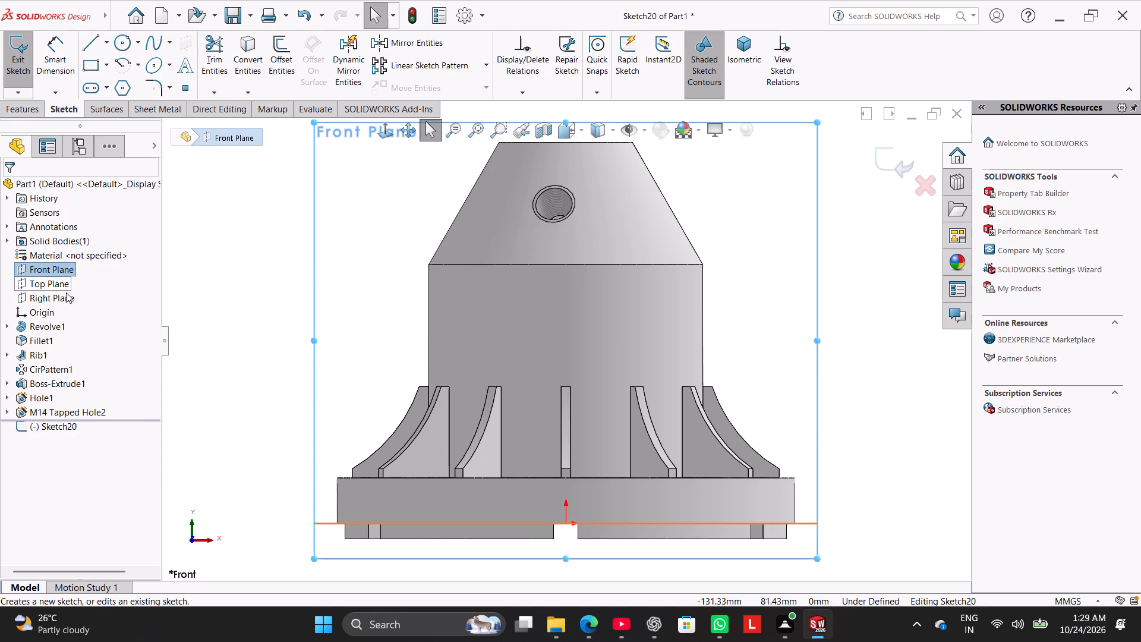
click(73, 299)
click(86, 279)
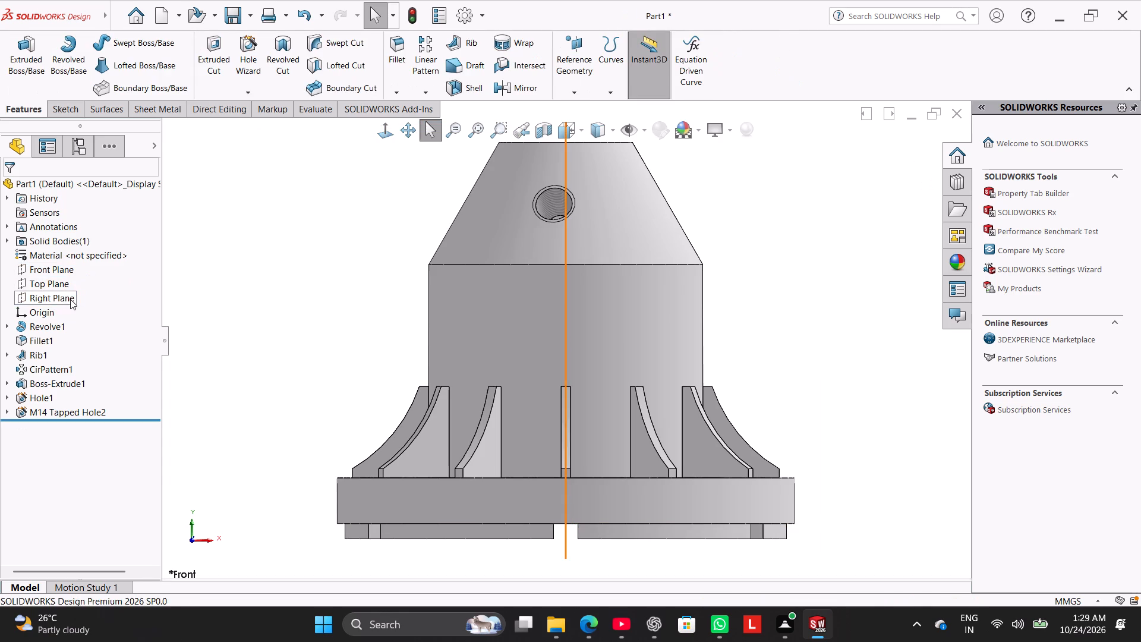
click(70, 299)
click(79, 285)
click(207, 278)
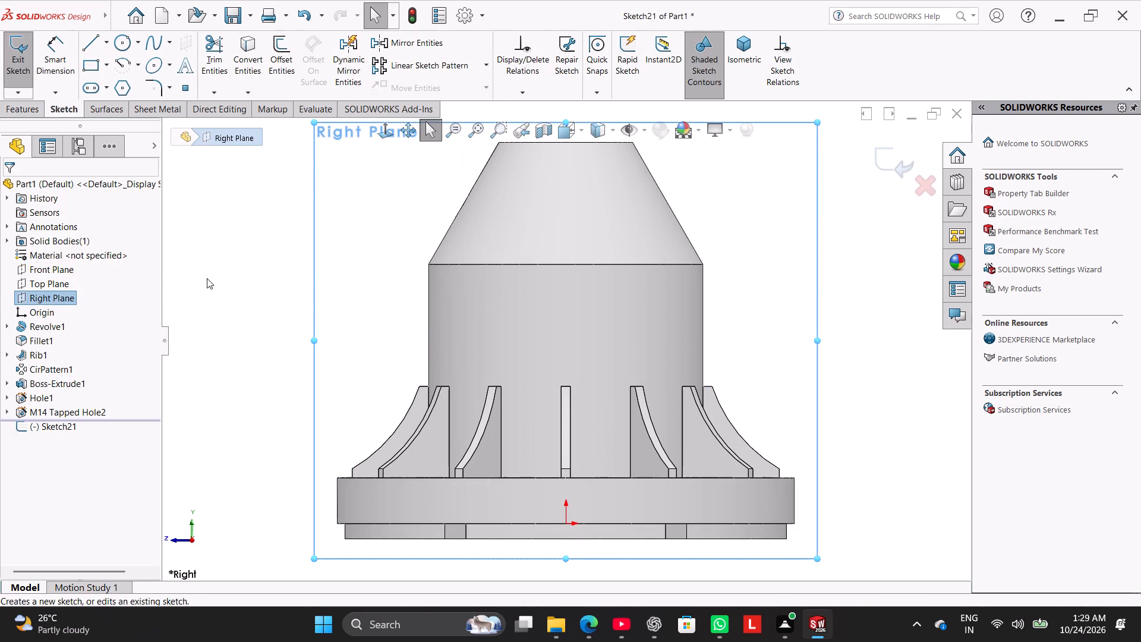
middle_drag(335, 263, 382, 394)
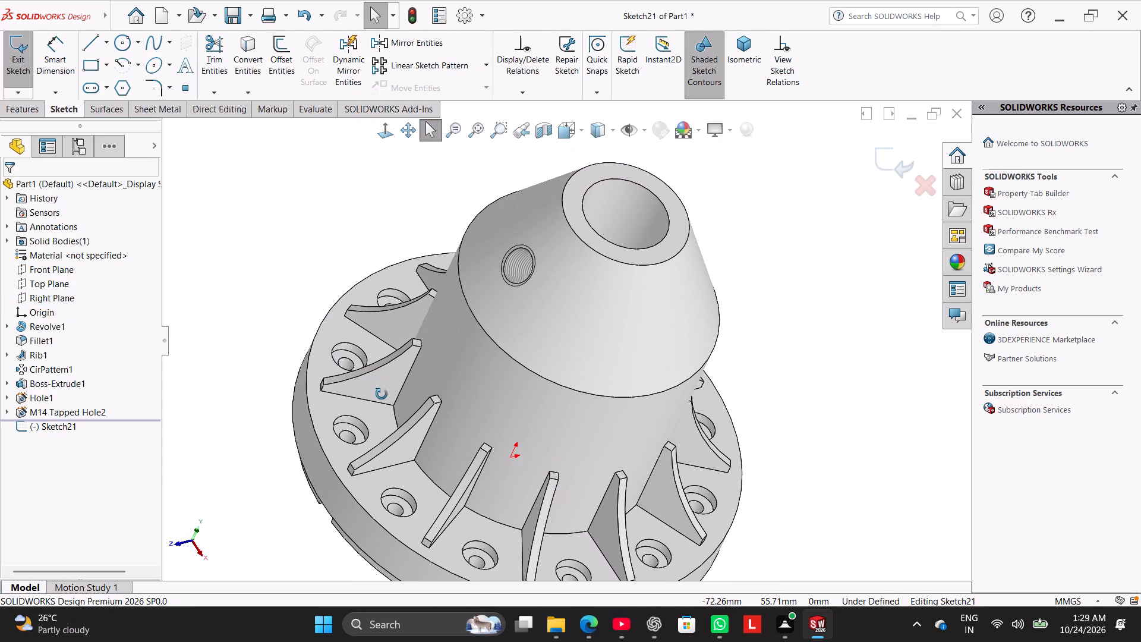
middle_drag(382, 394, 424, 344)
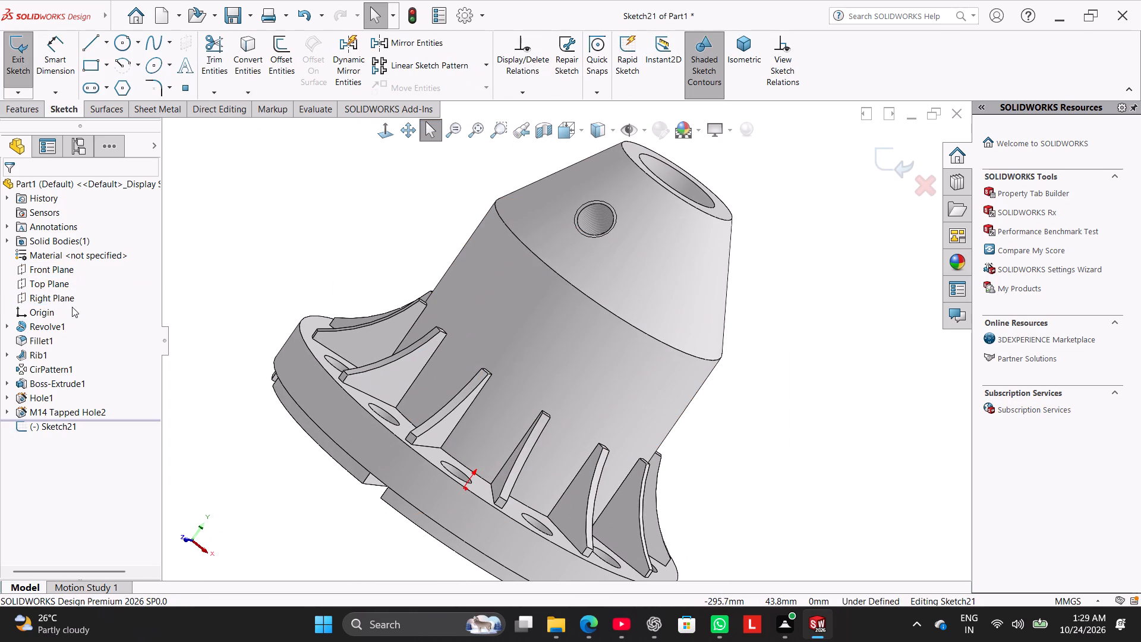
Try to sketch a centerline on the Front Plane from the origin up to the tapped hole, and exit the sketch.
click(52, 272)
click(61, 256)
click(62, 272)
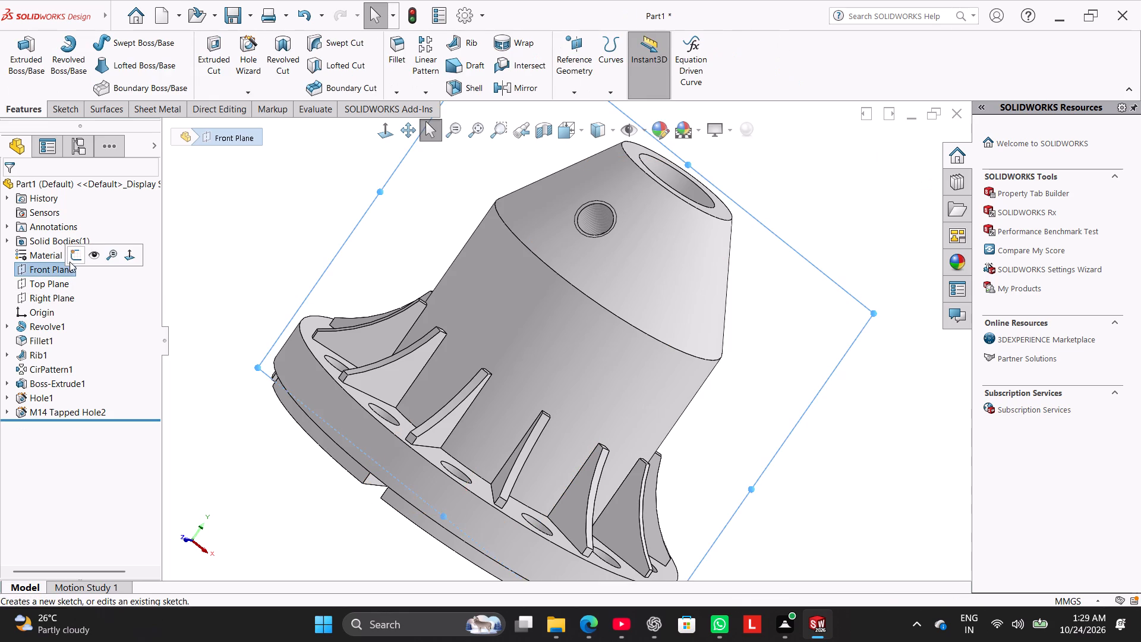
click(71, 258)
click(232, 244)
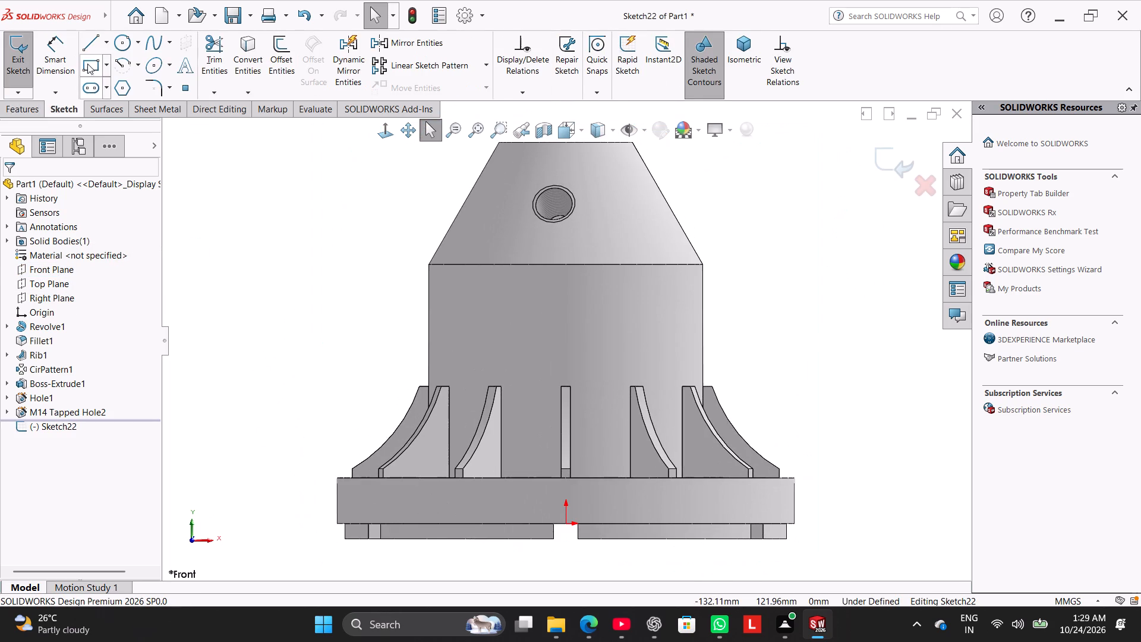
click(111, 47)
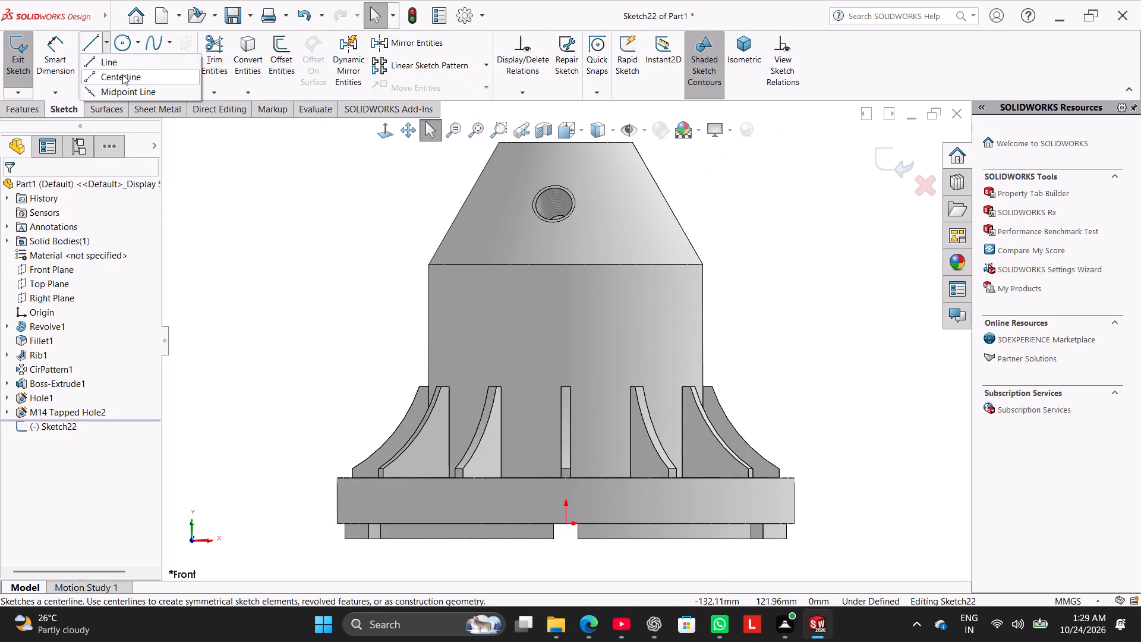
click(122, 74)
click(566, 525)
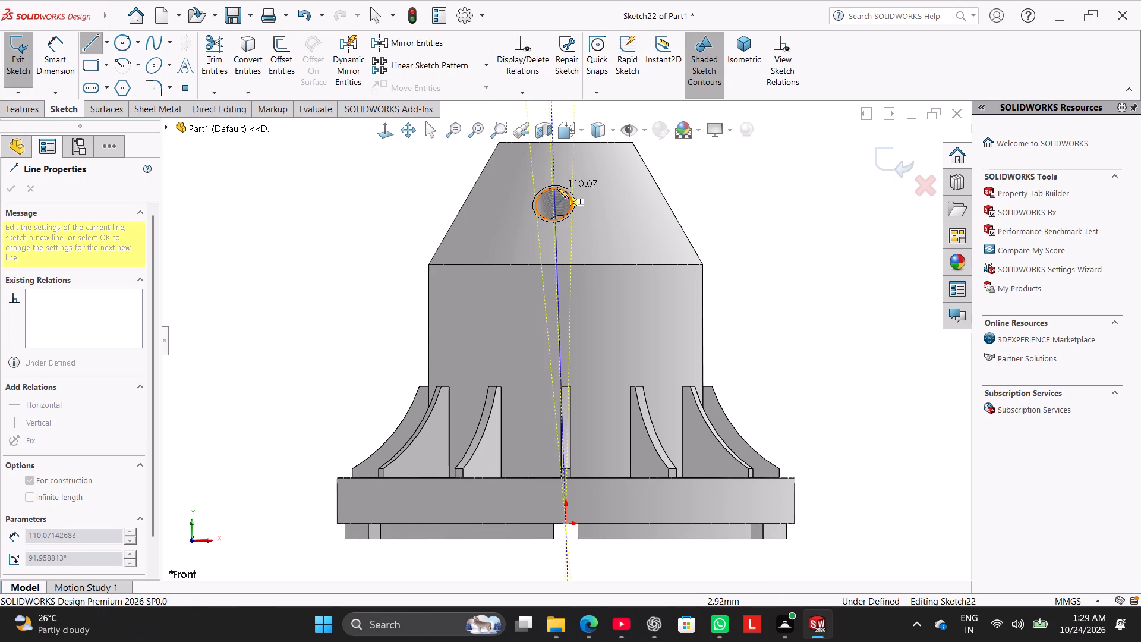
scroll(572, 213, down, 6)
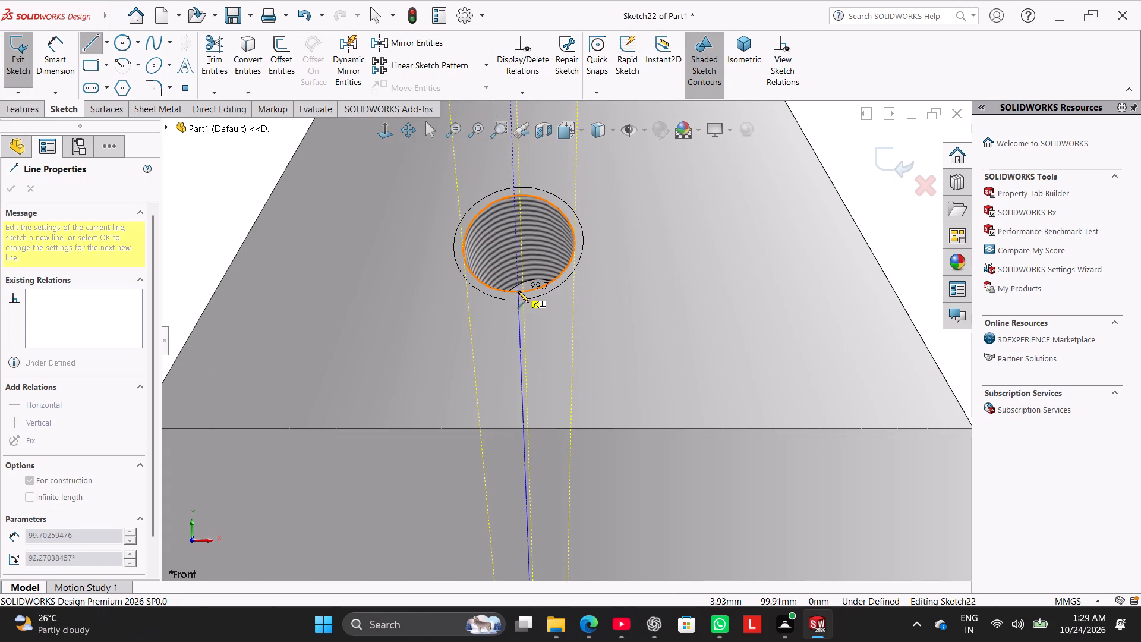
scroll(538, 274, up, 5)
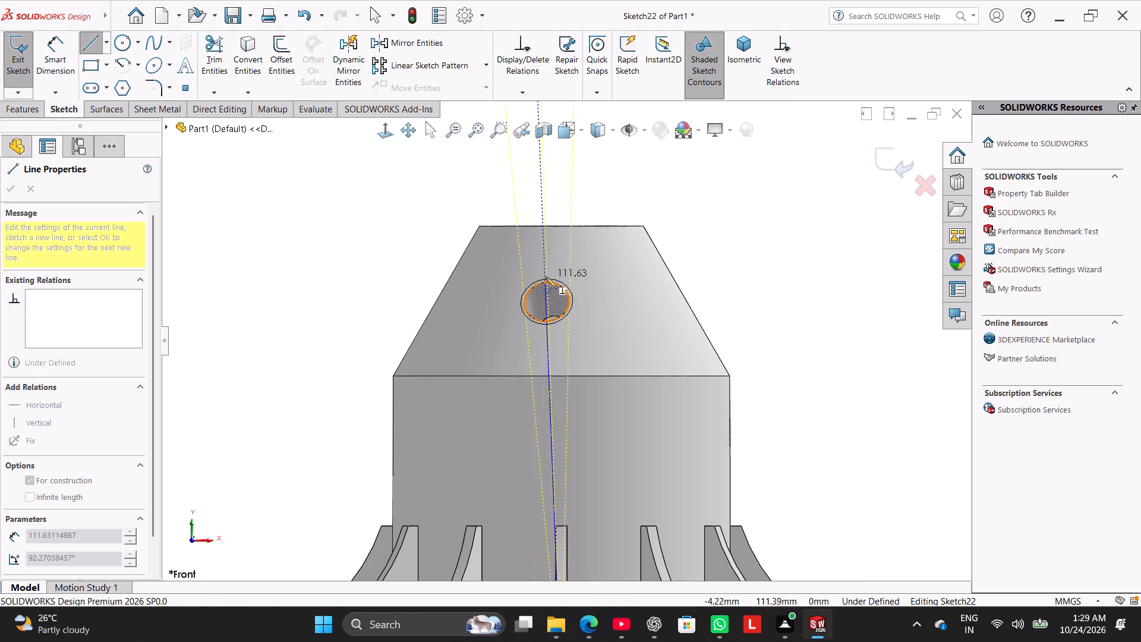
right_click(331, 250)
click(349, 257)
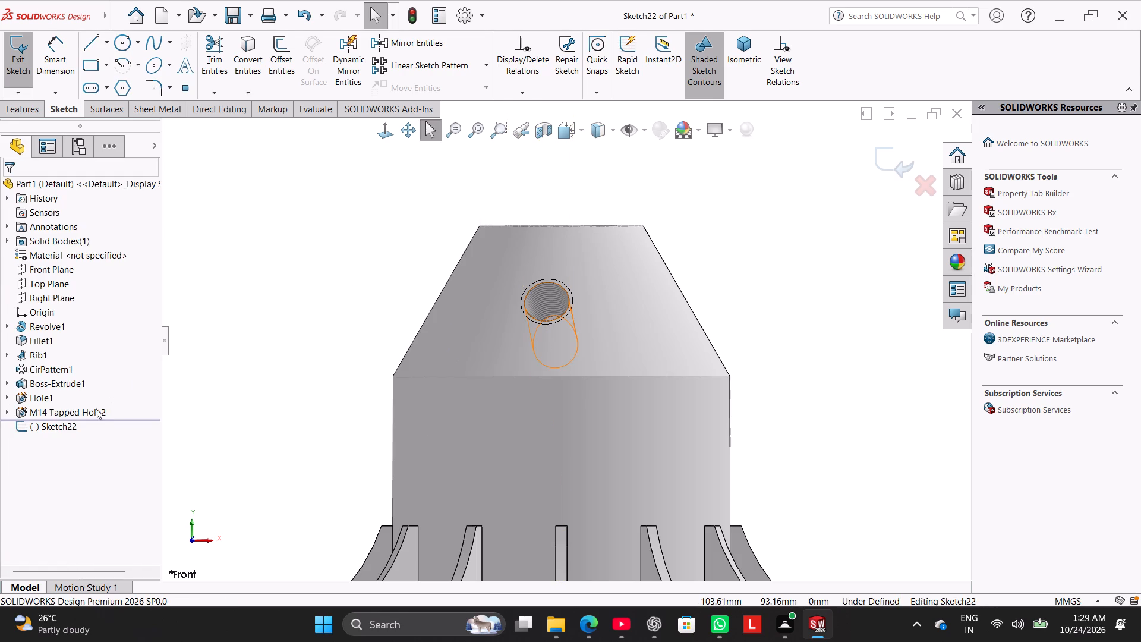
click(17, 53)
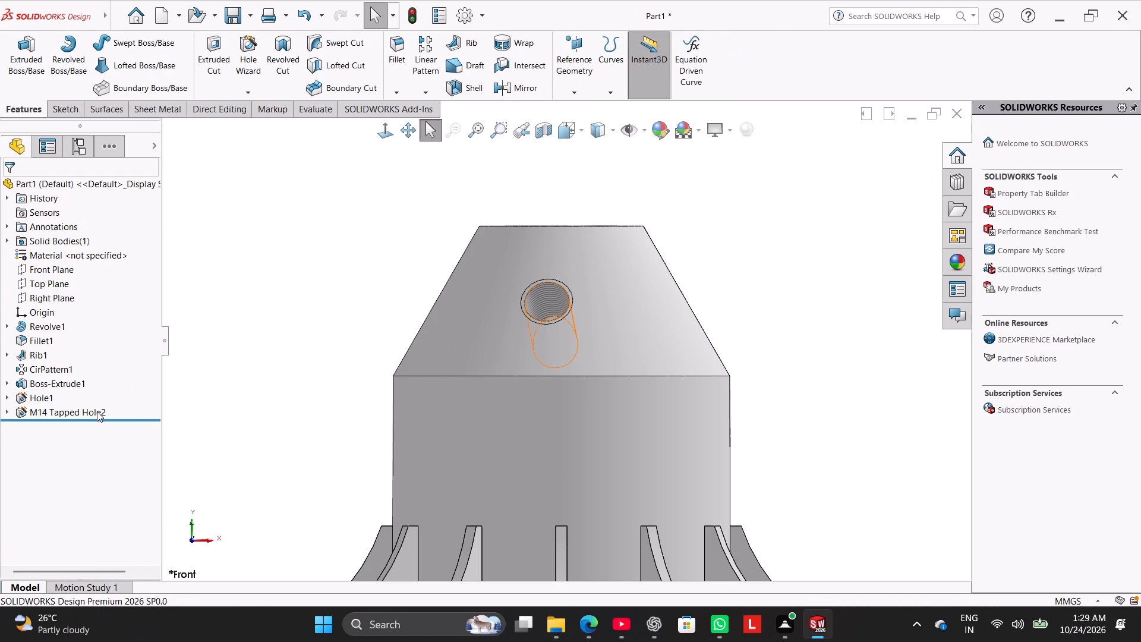
Reopen the M14 tapped hole on the cone for editing and go to its hole positions.
right_click(97, 411)
click(111, 351)
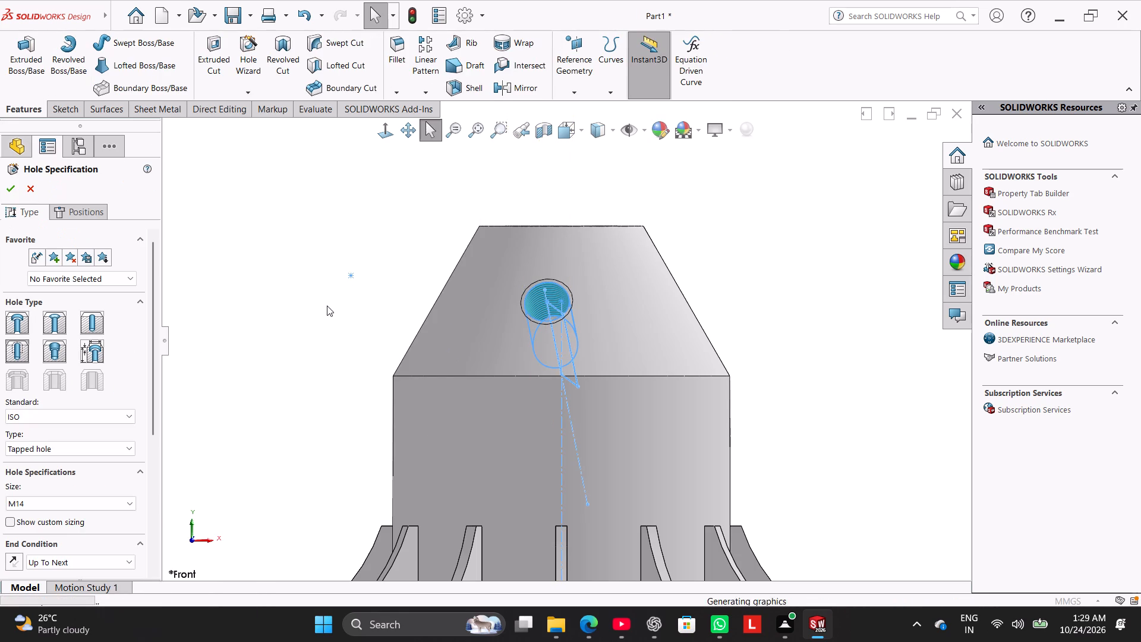
middle_drag(359, 329, 291, 476)
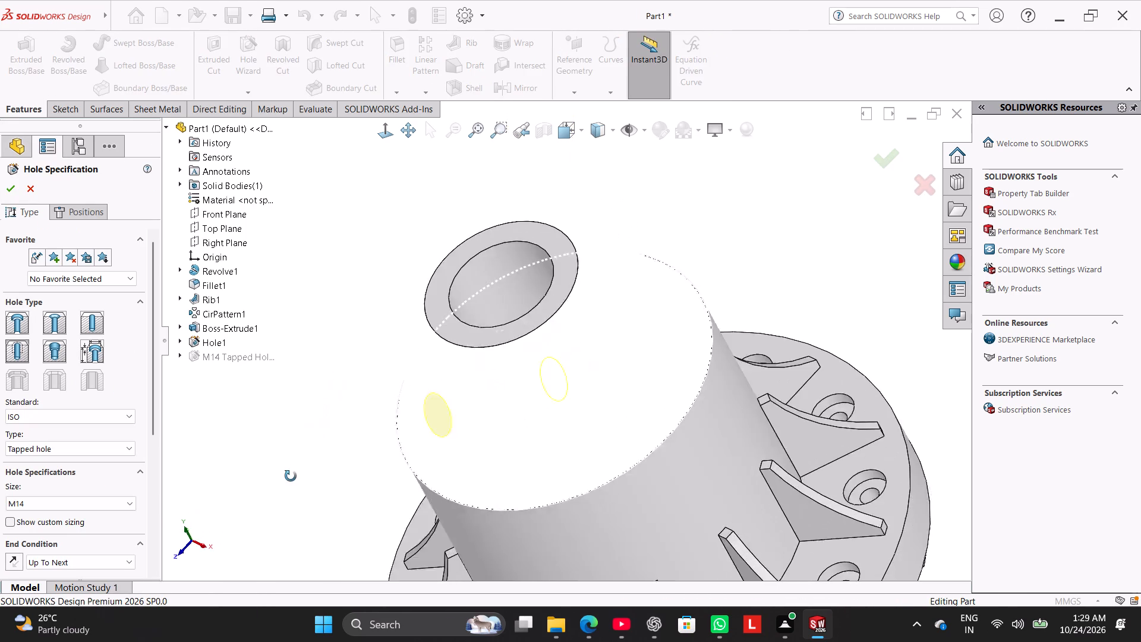
middle_drag(291, 476, 319, 347)
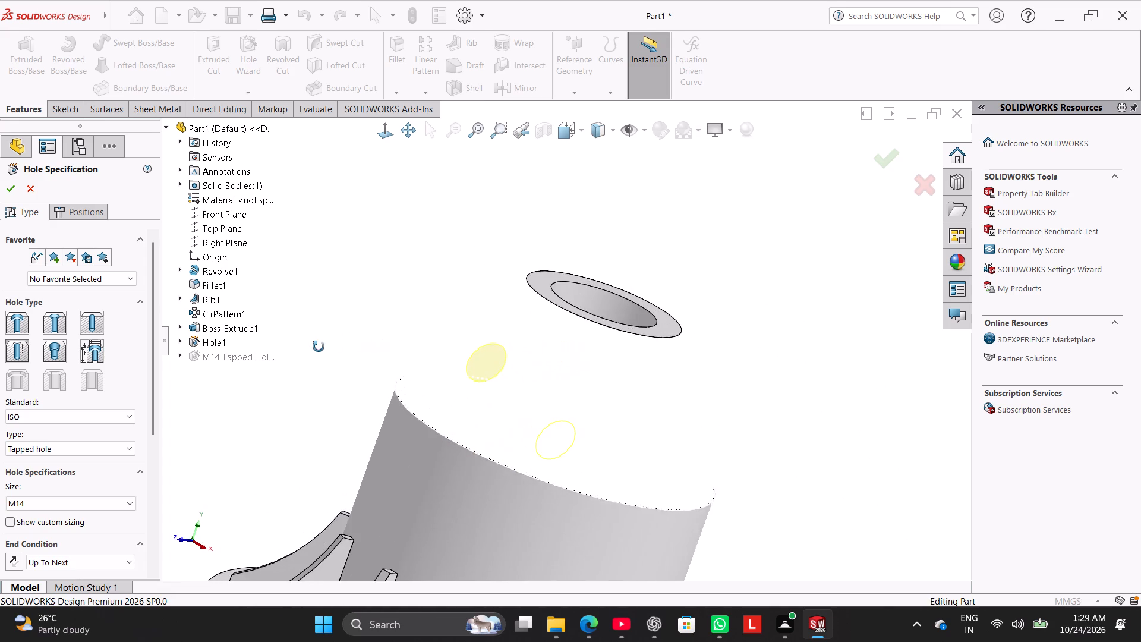
middle_drag(319, 347, 314, 374)
click(87, 212)
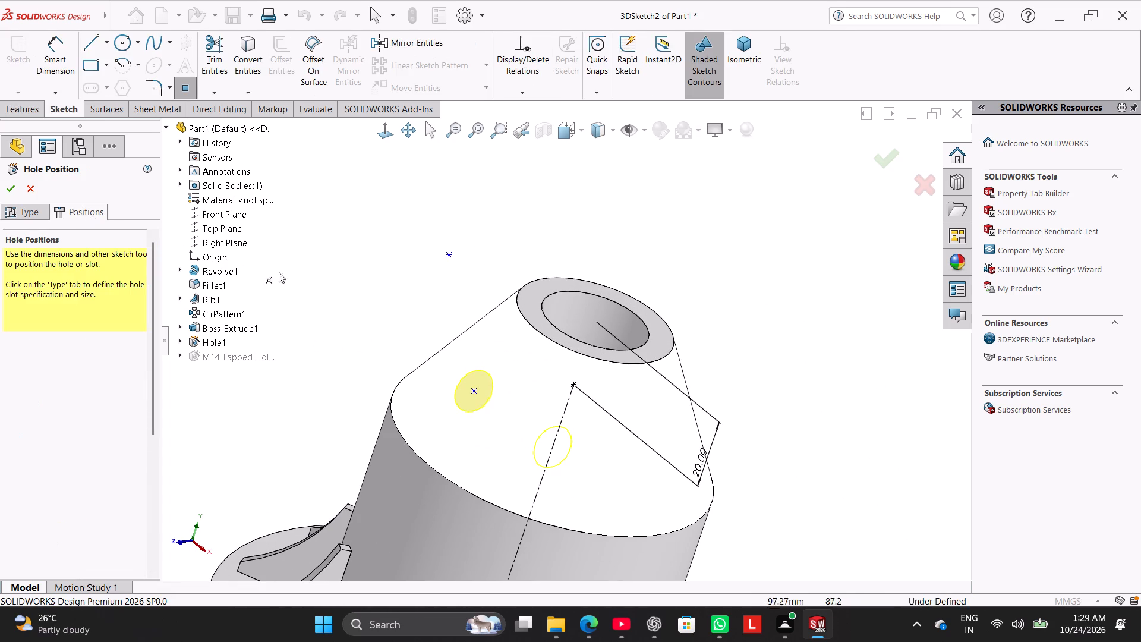
Examine the position points, the reference centerline and the 20 mm dimension around the cone from several angles.
middle_drag(374, 323, 332, 233)
scroll(335, 253, up, 1)
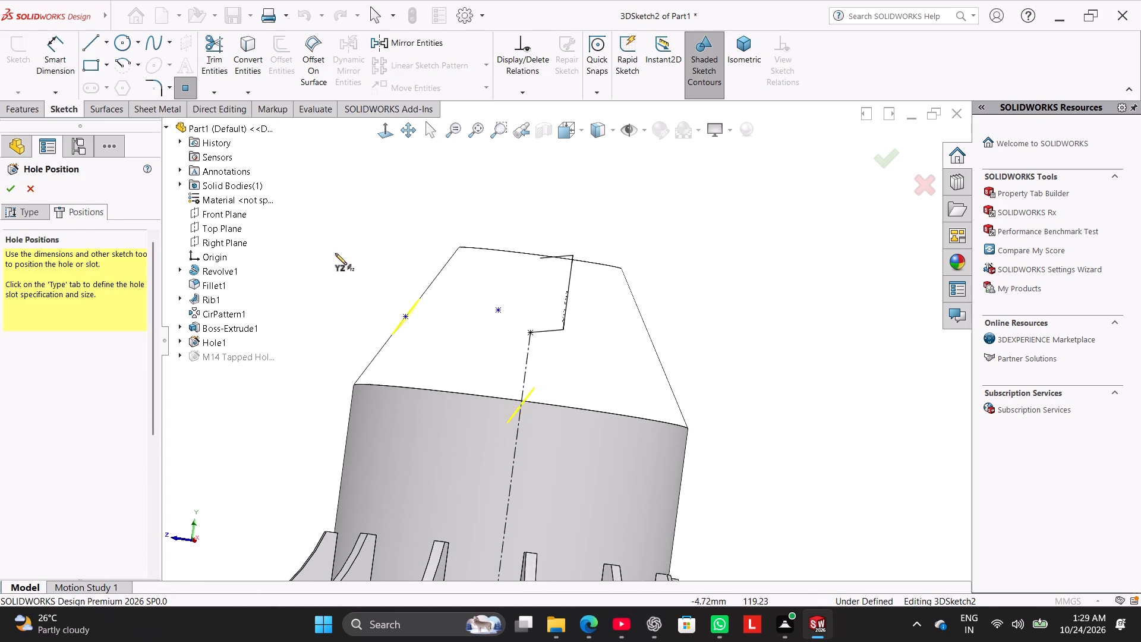
scroll(335, 253, up, 2)
middle_drag(360, 295, 343, 289)
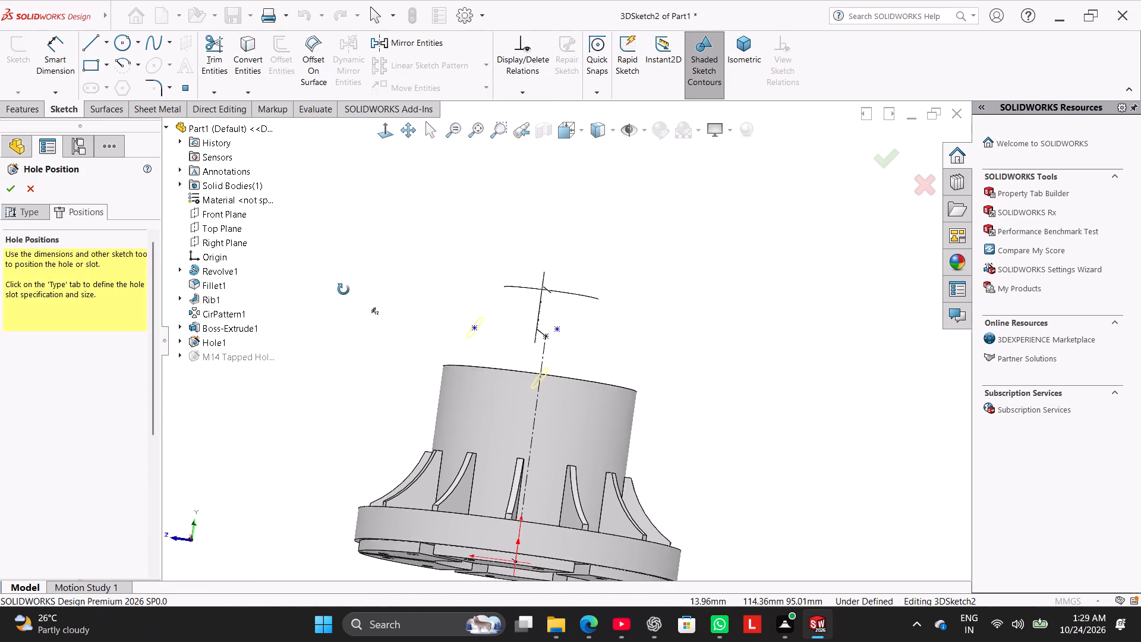
middle_drag(343, 289, 352, 323)
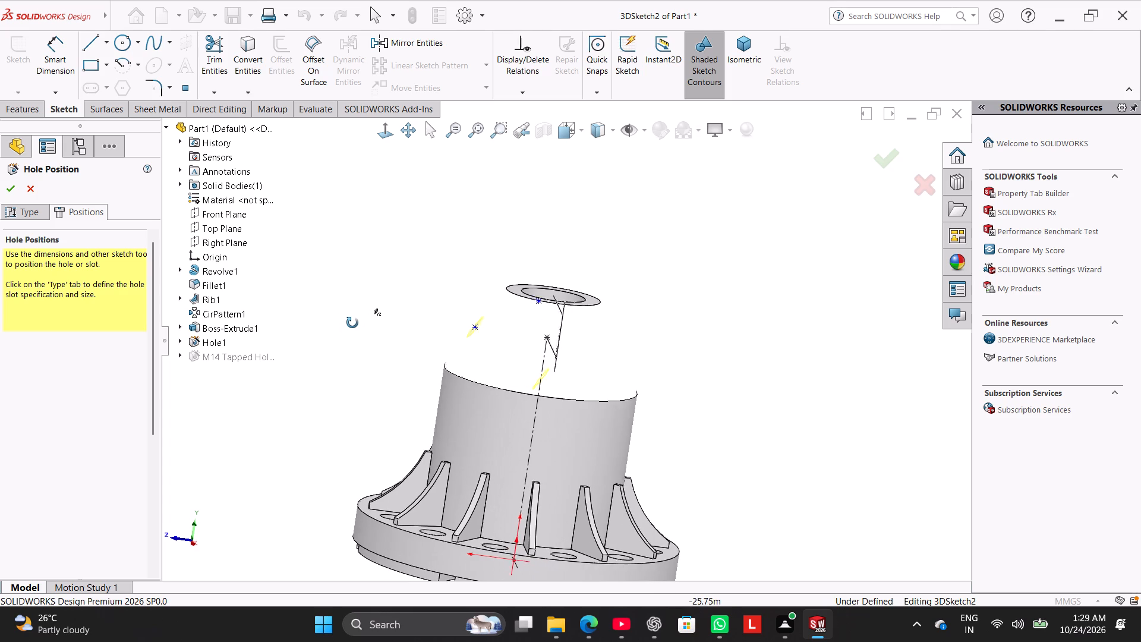
middle_drag(352, 323, 351, 317)
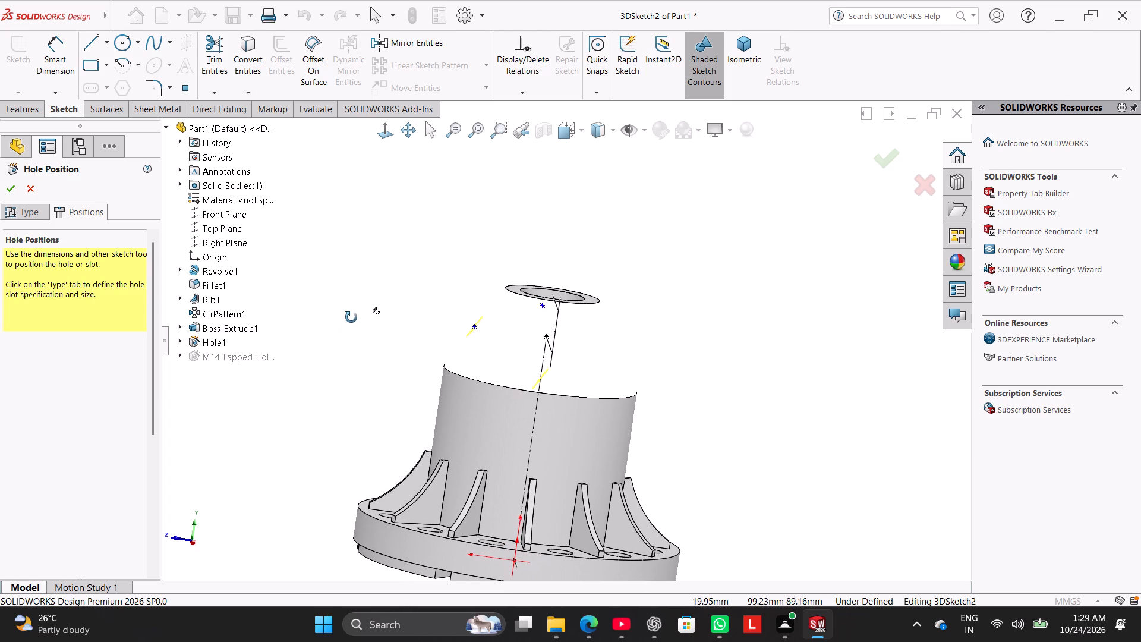
middle_drag(351, 317, 396, 358)
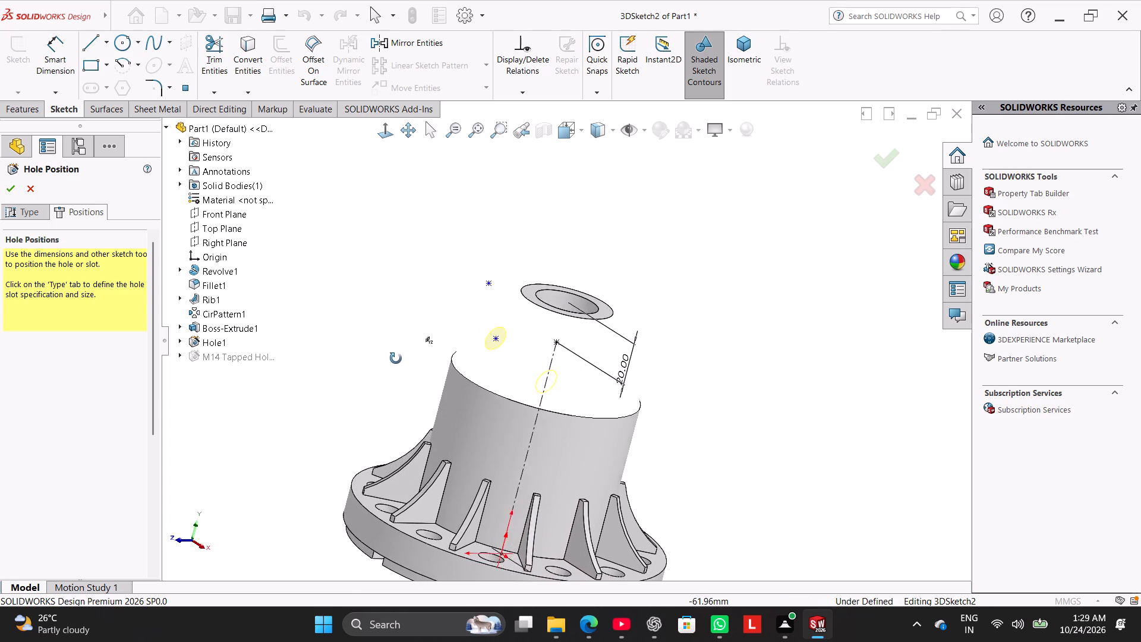
middle_drag(396, 358, 434, 380)
click(387, 127)
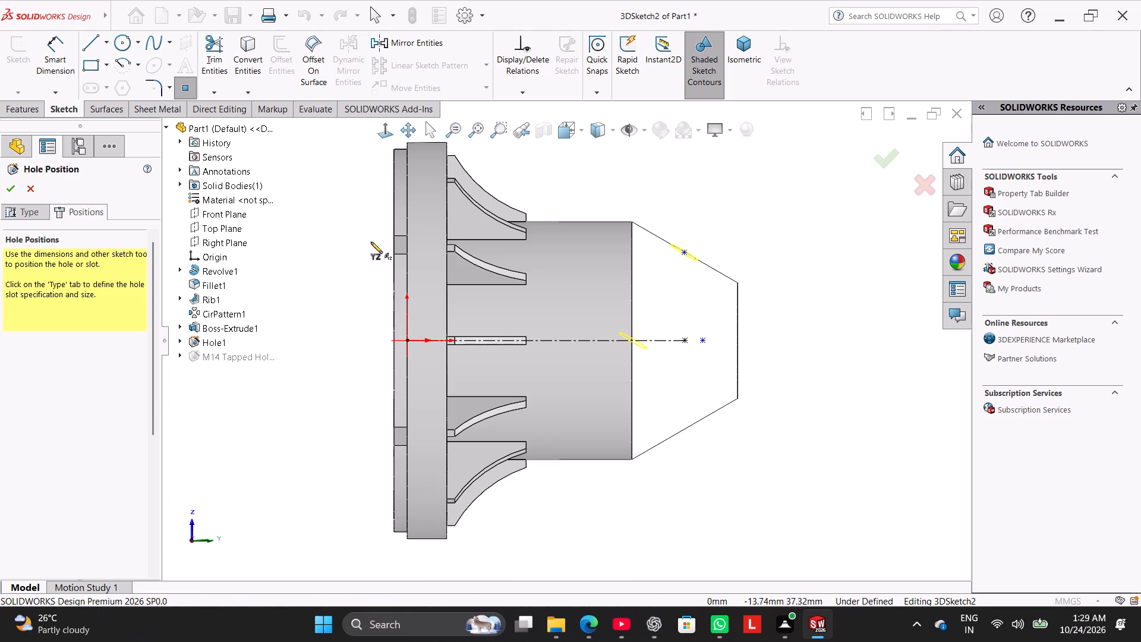
click(379, 133)
click(379, 133)
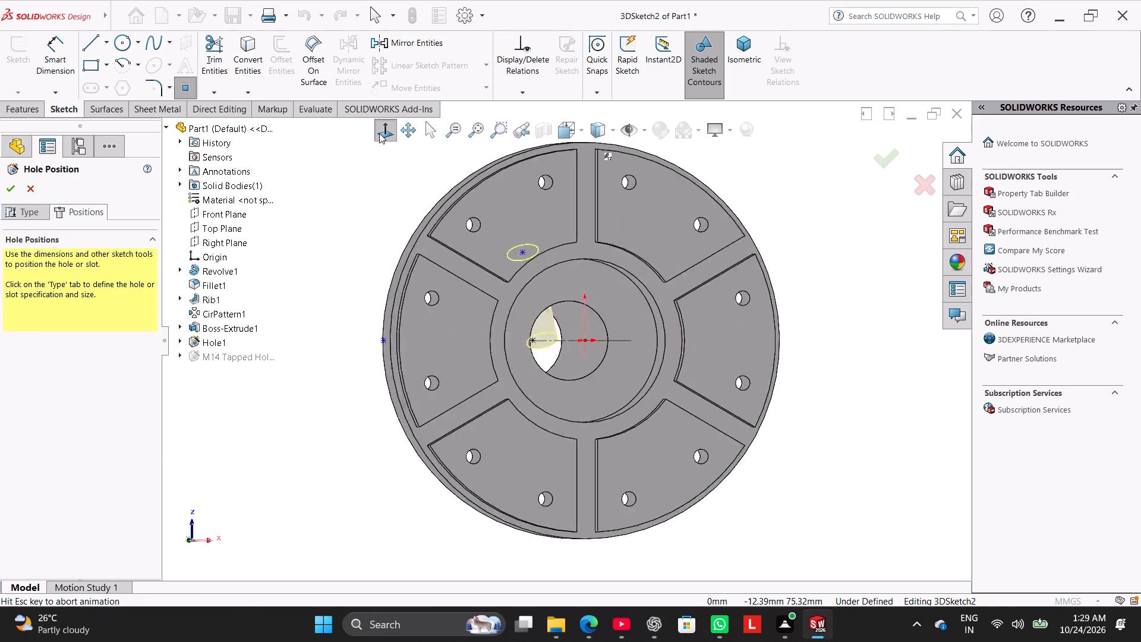
right_drag(343, 416, 424, 278)
right_drag(348, 374, 396, 275)
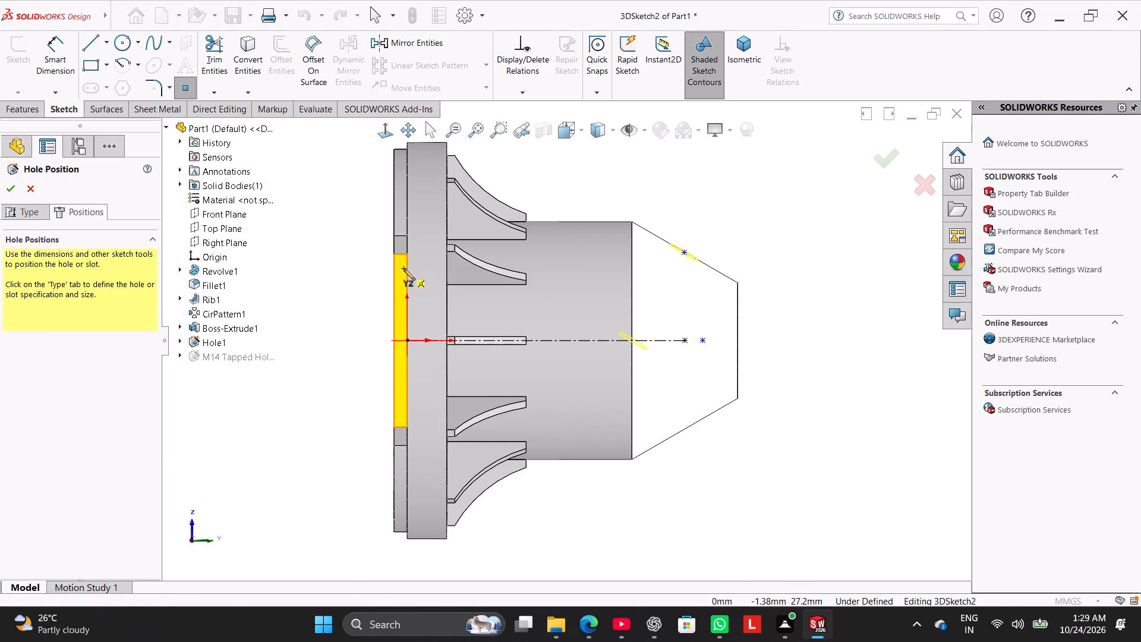
scroll(348, 297, up, 4)
middle_drag(369, 307, 329, 231)
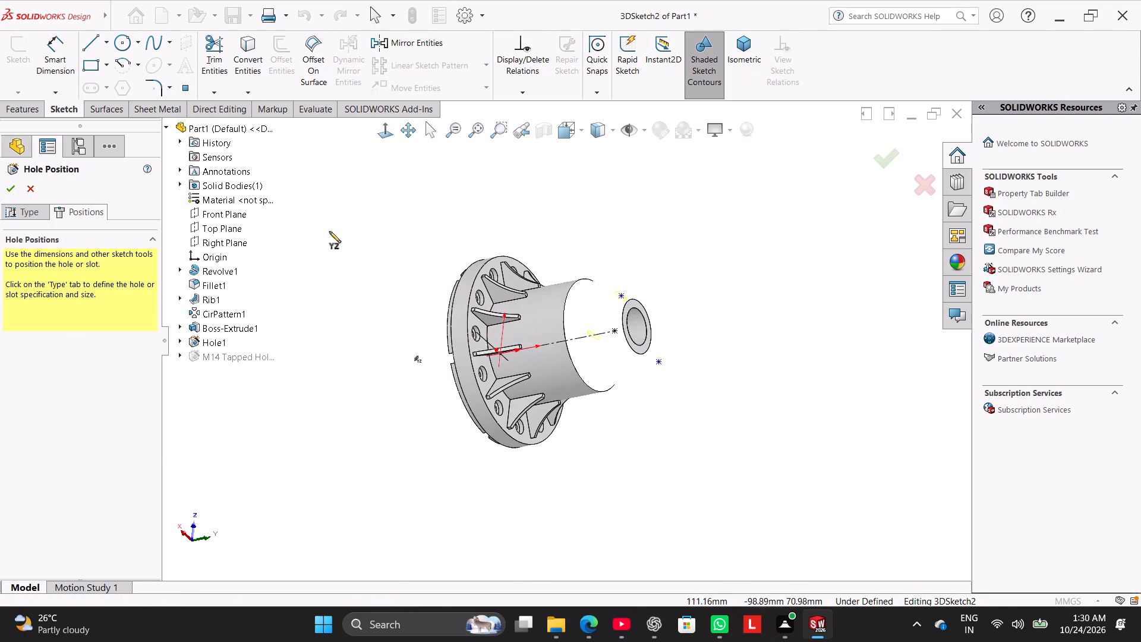
scroll(420, 277, up, 1)
middle_drag(373, 224, 362, 211)
middle_drag(423, 290, 351, 202)
scroll(597, 269, down, 4)
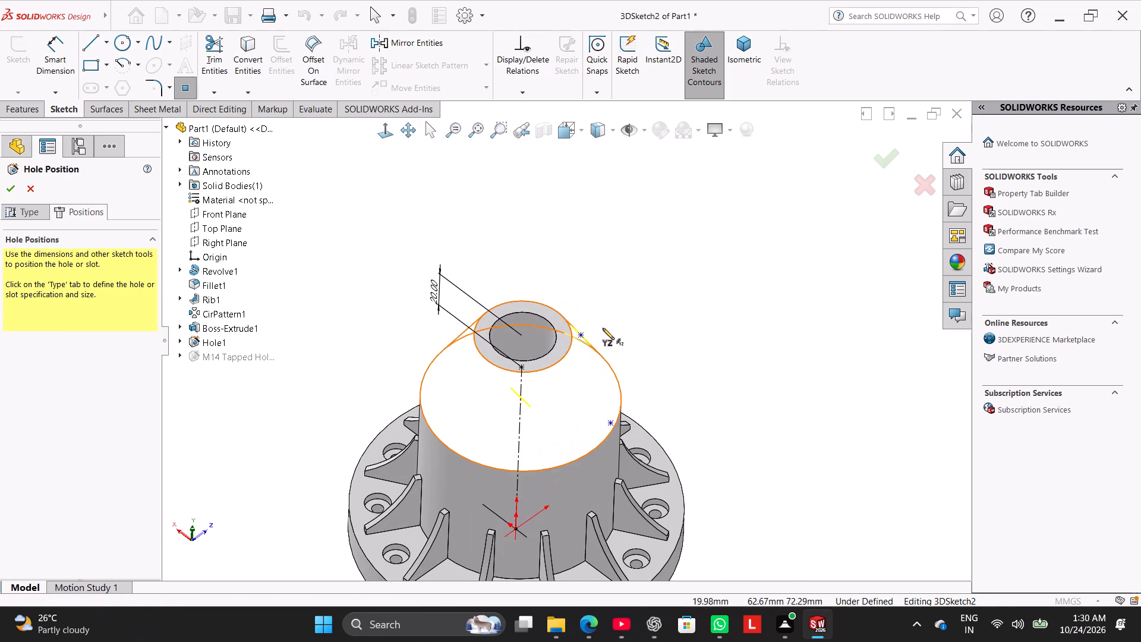
middle_drag(599, 322, 579, 292)
Leave point placement and delete the stray position point lying off the cone surface.
right_click(711, 306)
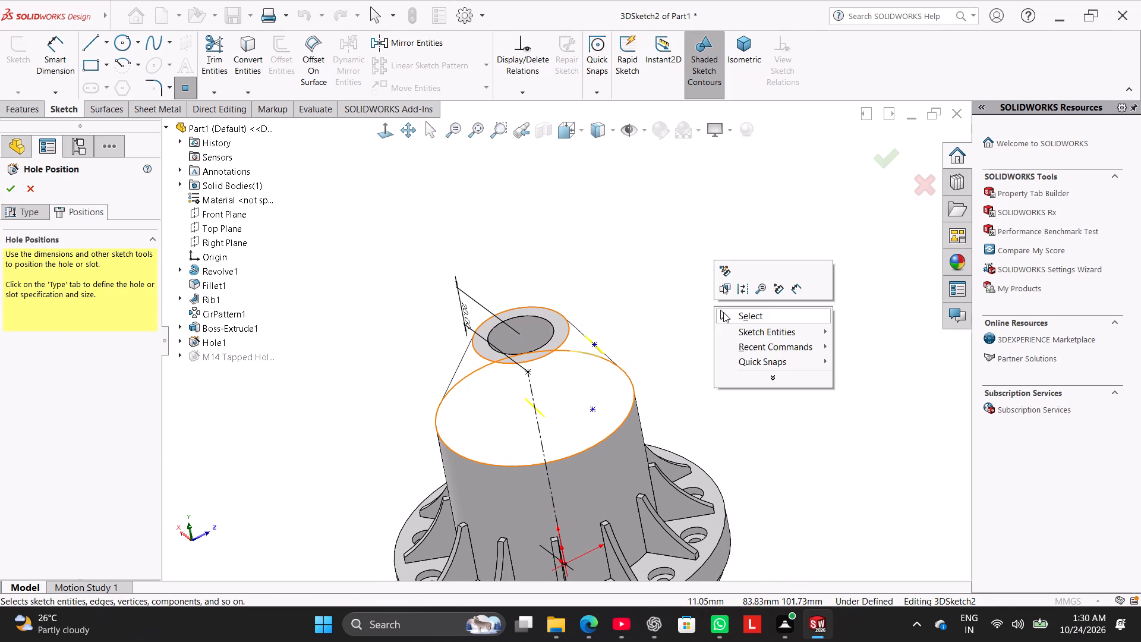
click(738, 319)
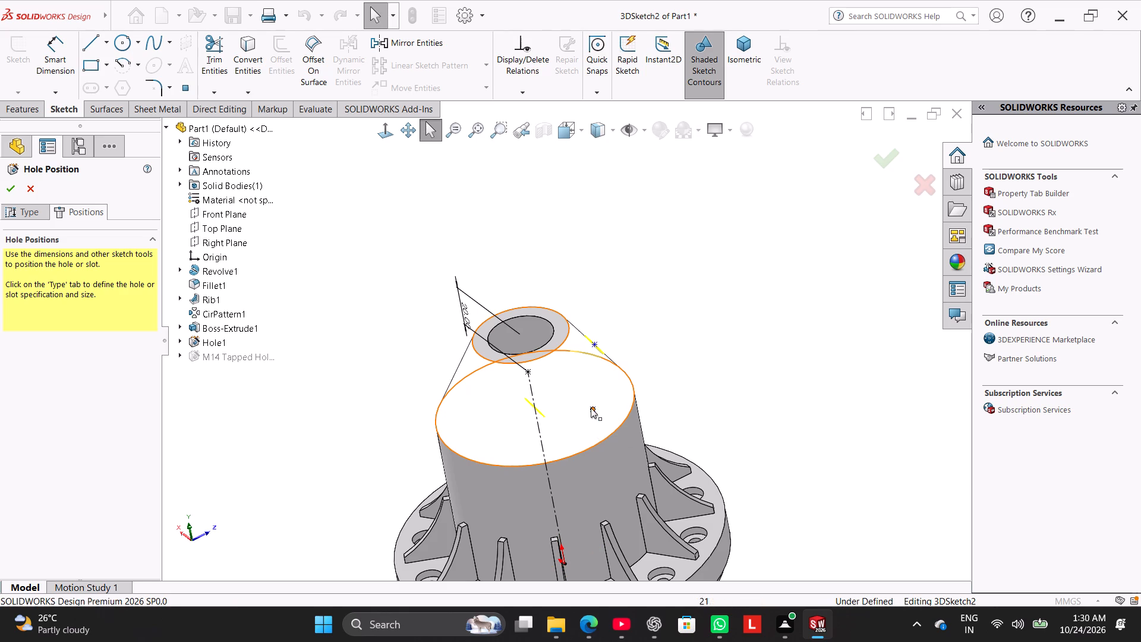
right_click(591, 407)
click(636, 523)
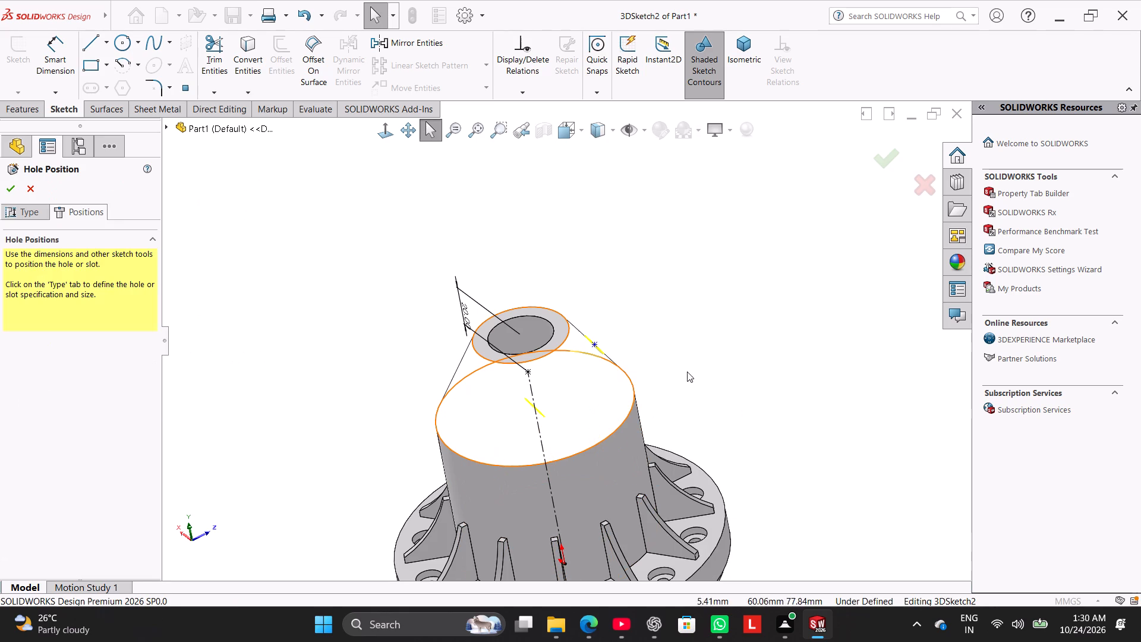
Examine the remaining hole position point's placement relative to the vertical centerline and the cone.
click(378, 133)
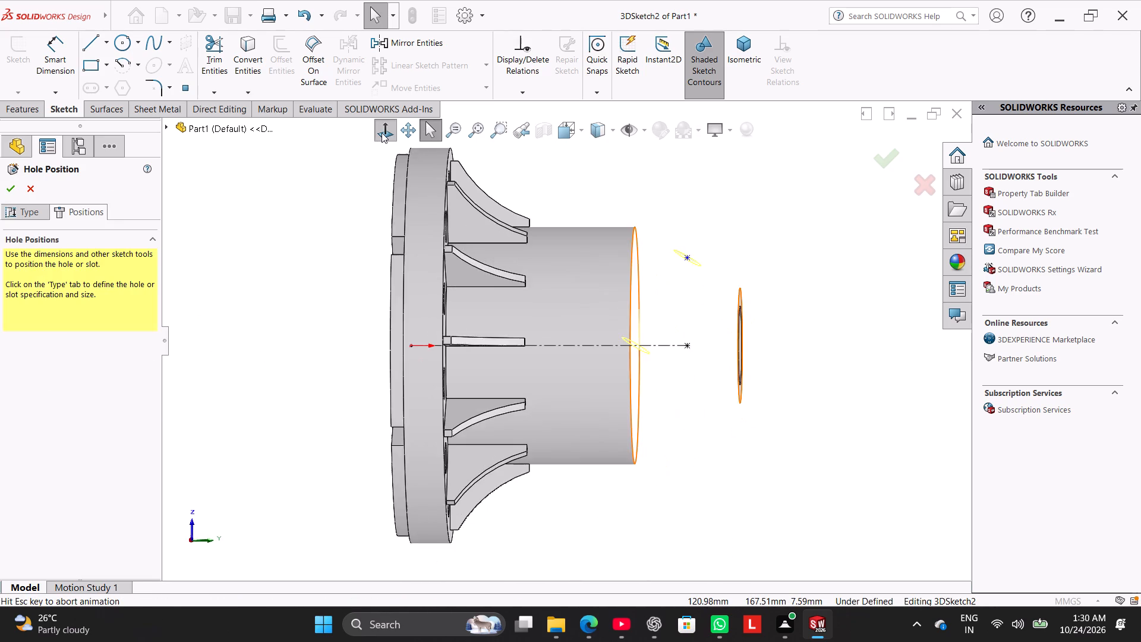
click(382, 133)
click(382, 133)
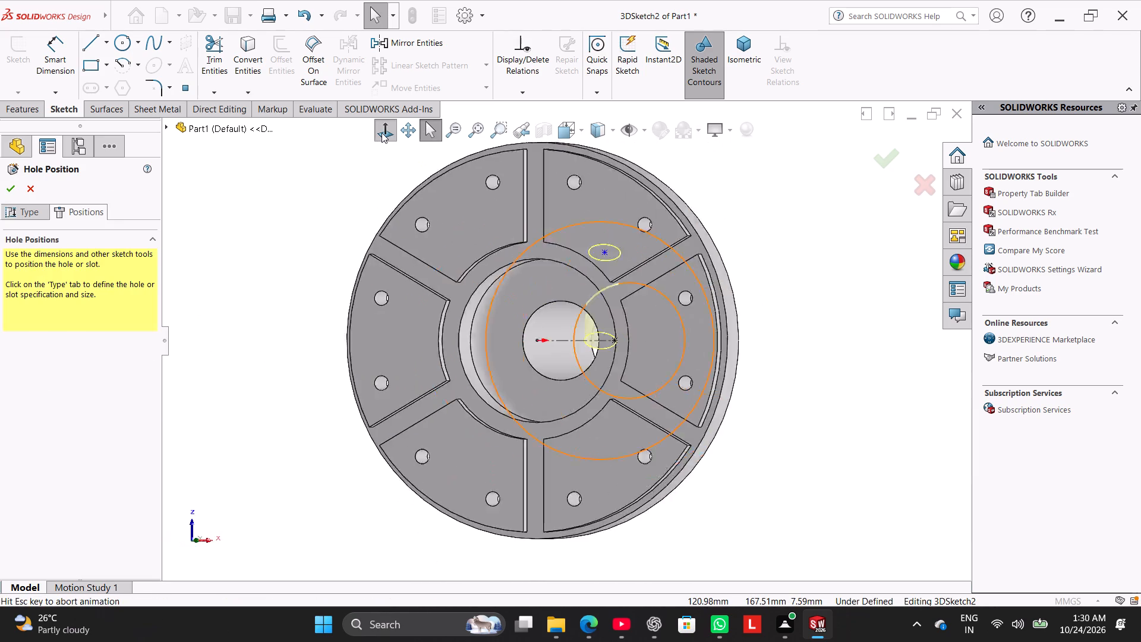
middle_drag(336, 262, 263, 343)
middle_drag(290, 379, 258, 230)
middle_drag(349, 296, 323, 259)
scroll(345, 289, up, 1)
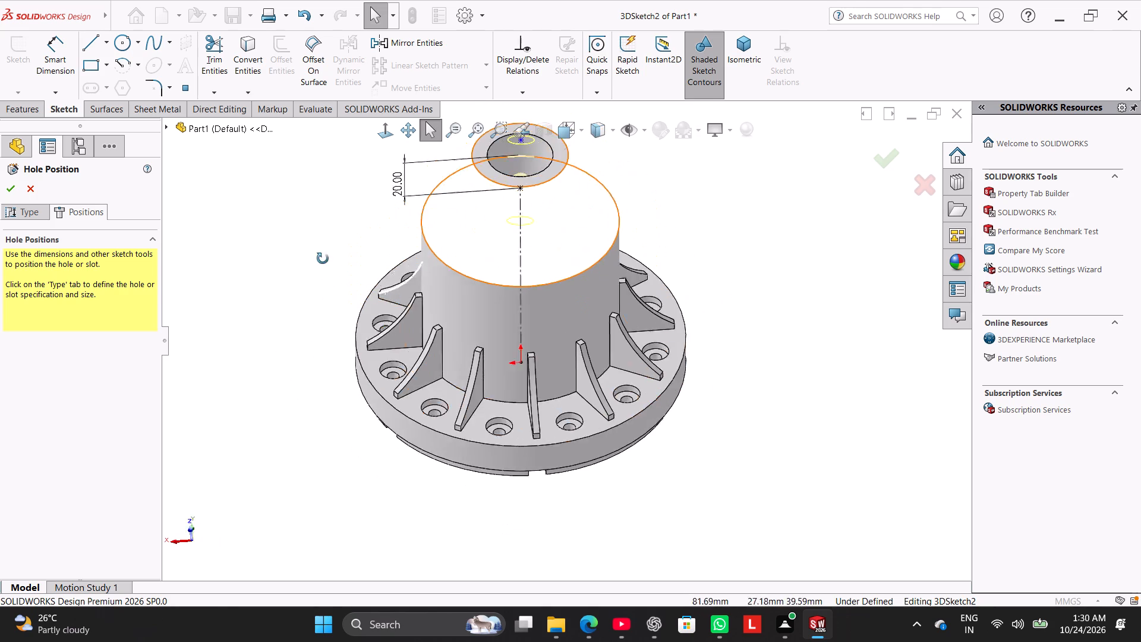
middle_drag(323, 259, 322, 257)
scroll(525, 183, down, 3)
scroll(531, 195, up, 3)
middle_drag(695, 196, 636, 245)
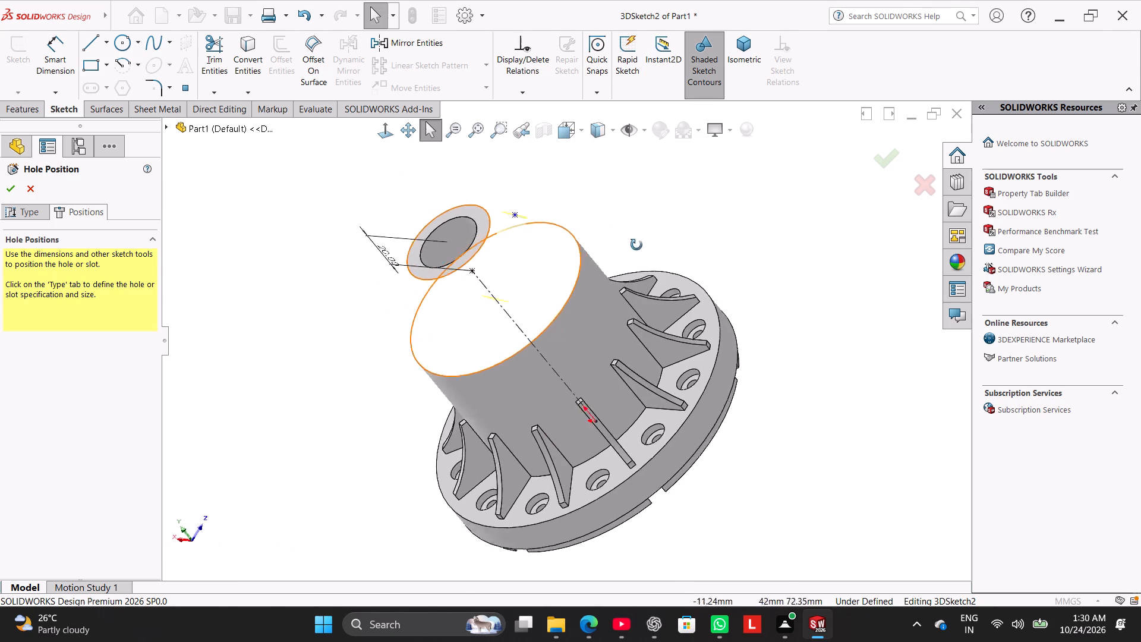
middle_drag(636, 245, 597, 369)
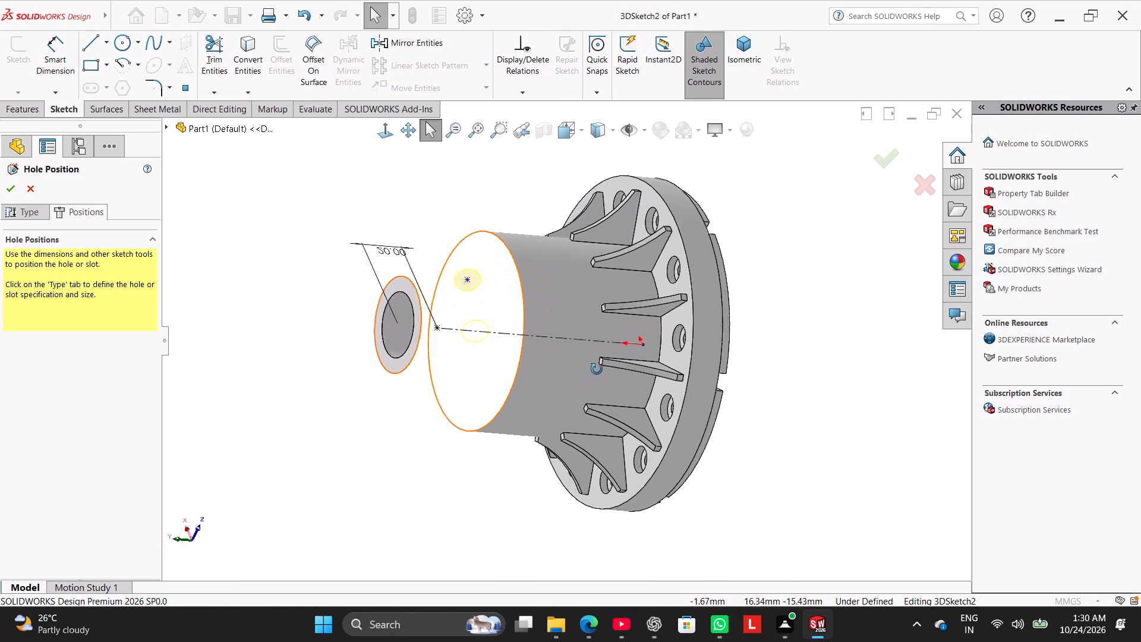
middle_drag(597, 369, 623, 505)
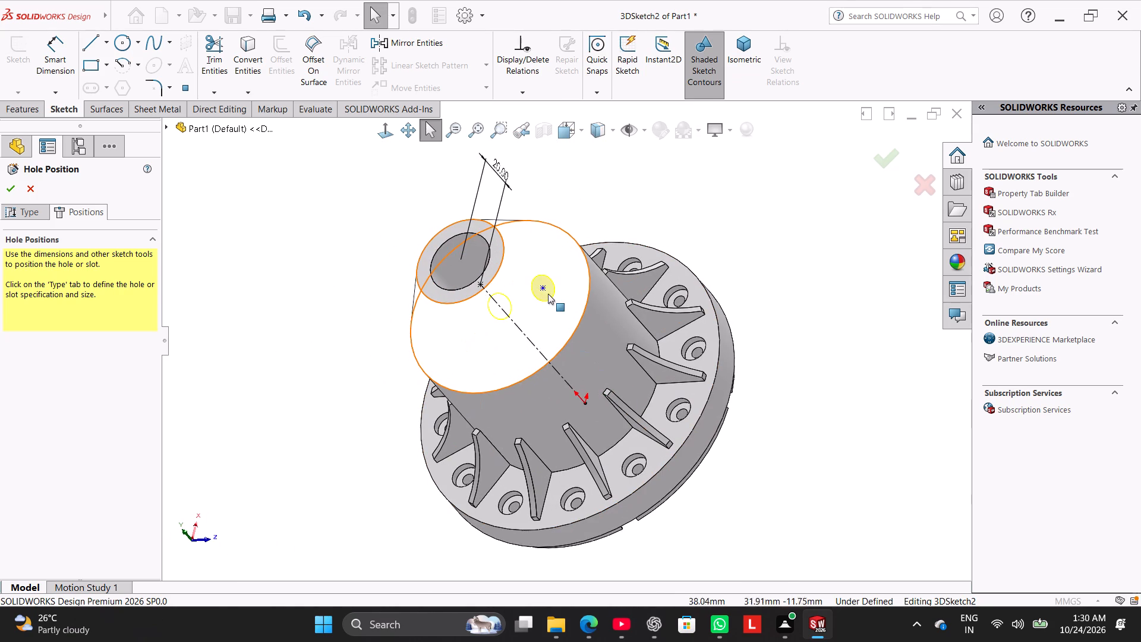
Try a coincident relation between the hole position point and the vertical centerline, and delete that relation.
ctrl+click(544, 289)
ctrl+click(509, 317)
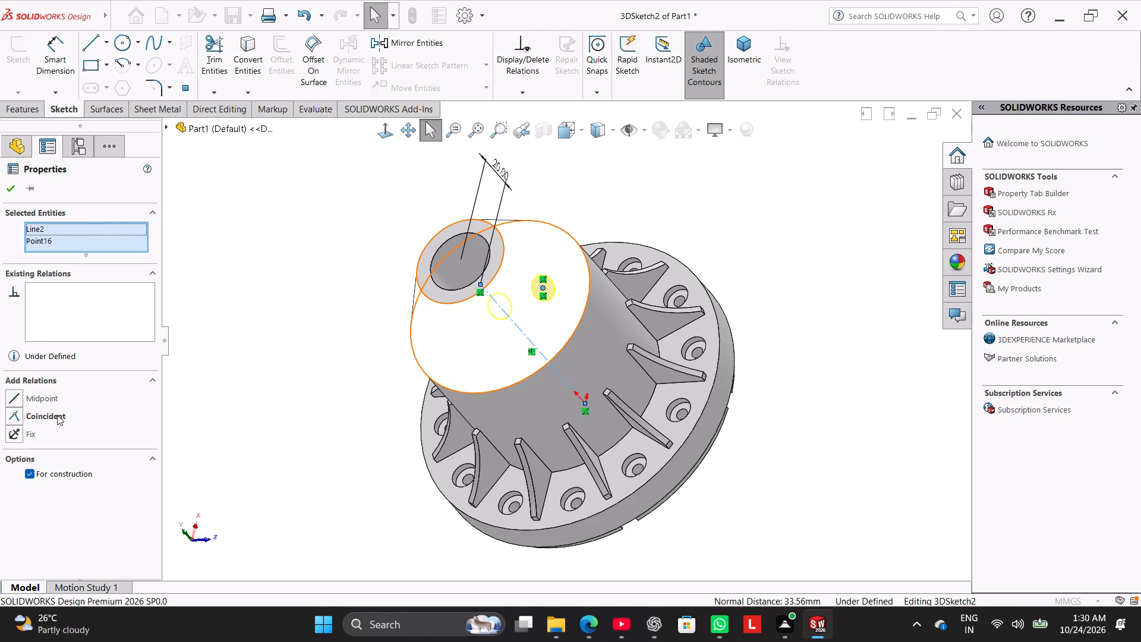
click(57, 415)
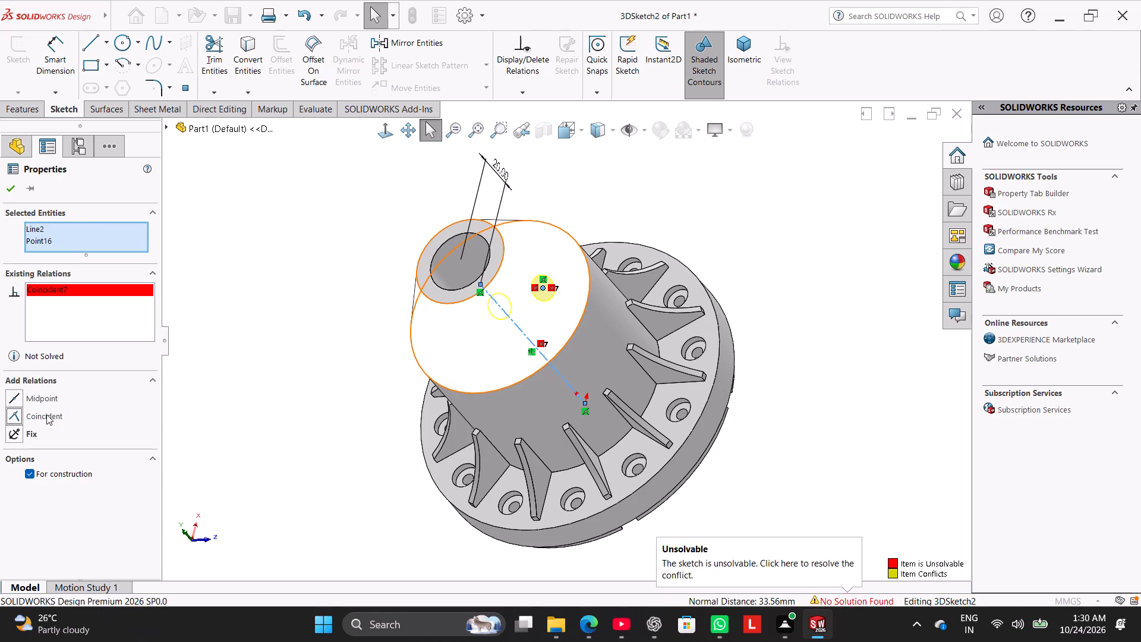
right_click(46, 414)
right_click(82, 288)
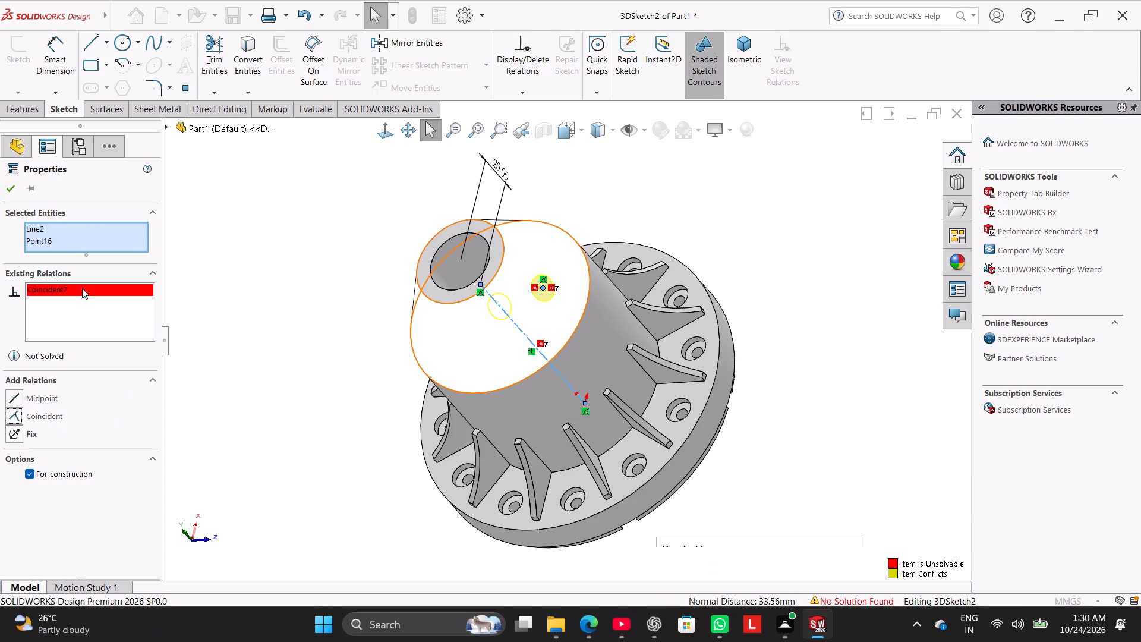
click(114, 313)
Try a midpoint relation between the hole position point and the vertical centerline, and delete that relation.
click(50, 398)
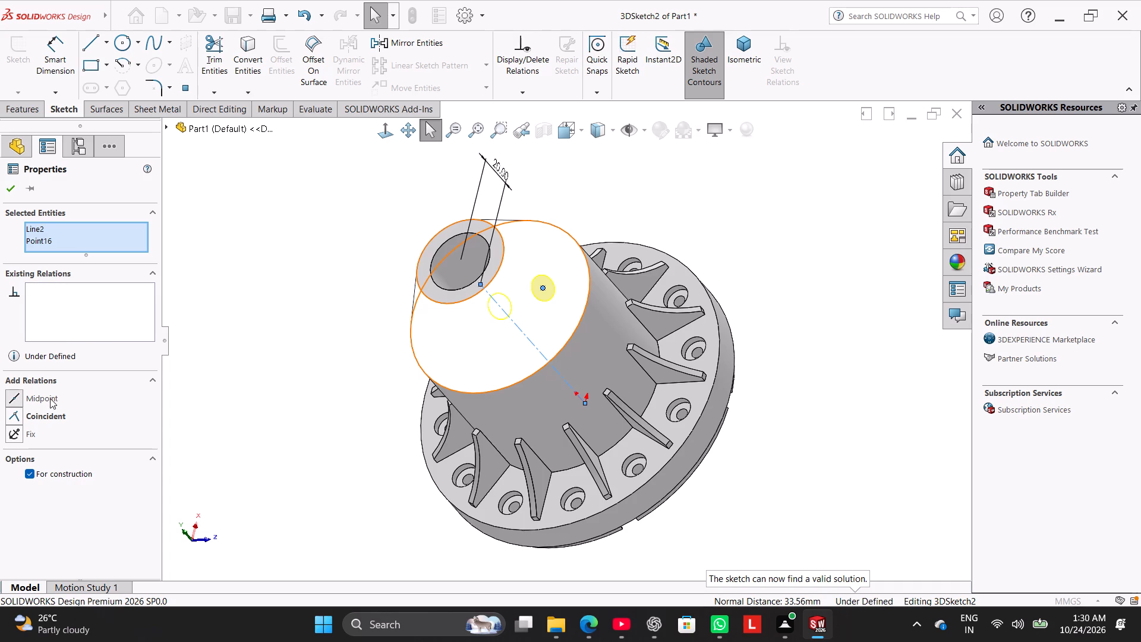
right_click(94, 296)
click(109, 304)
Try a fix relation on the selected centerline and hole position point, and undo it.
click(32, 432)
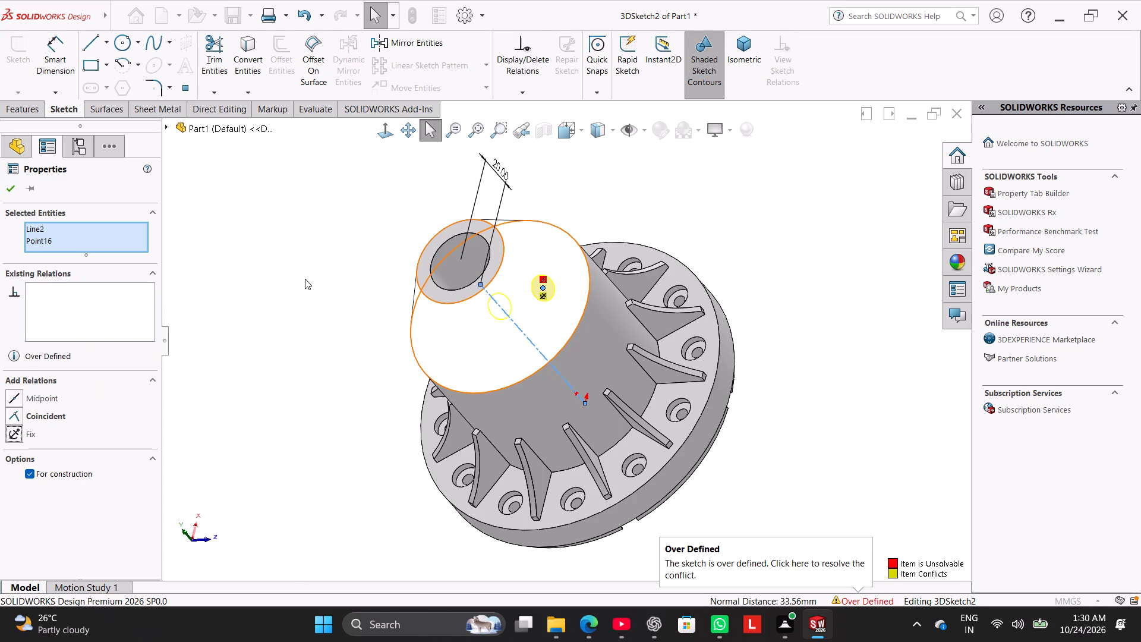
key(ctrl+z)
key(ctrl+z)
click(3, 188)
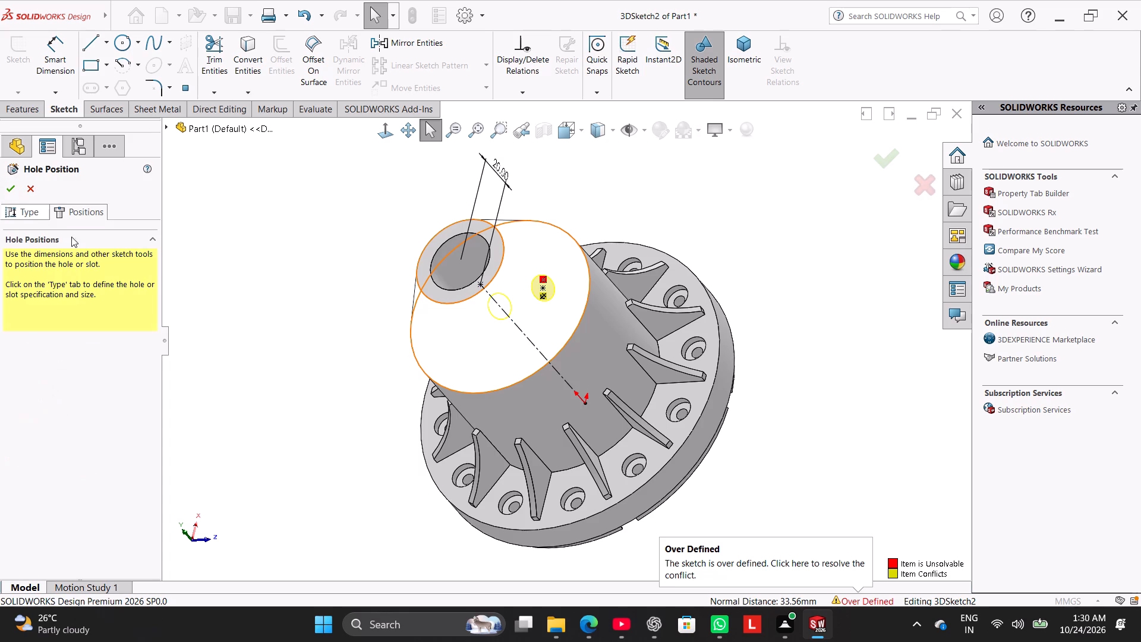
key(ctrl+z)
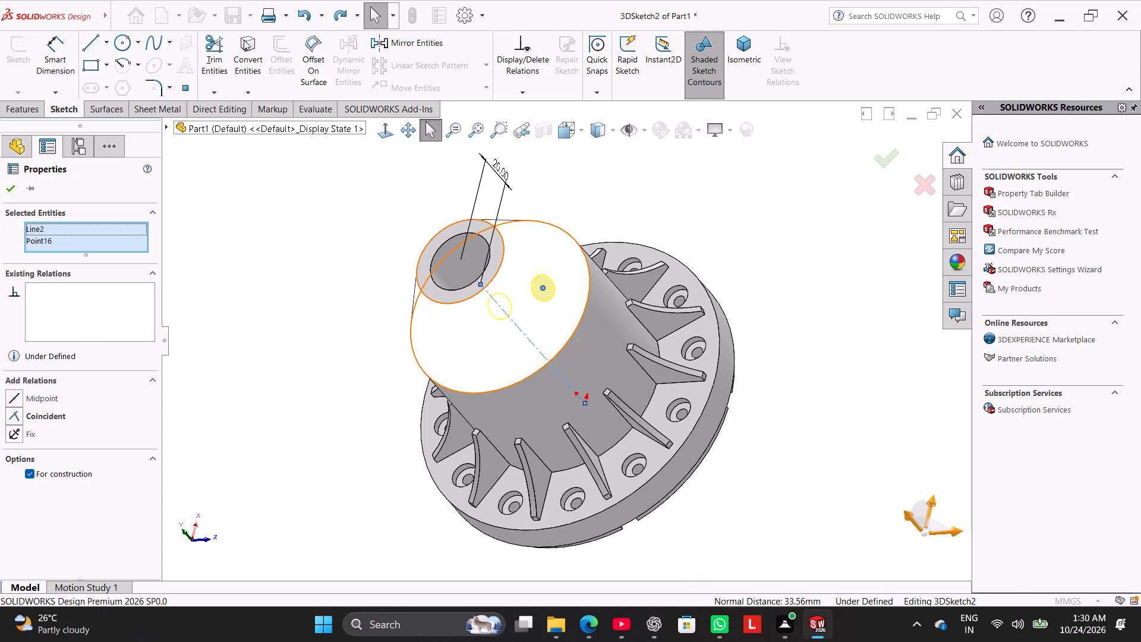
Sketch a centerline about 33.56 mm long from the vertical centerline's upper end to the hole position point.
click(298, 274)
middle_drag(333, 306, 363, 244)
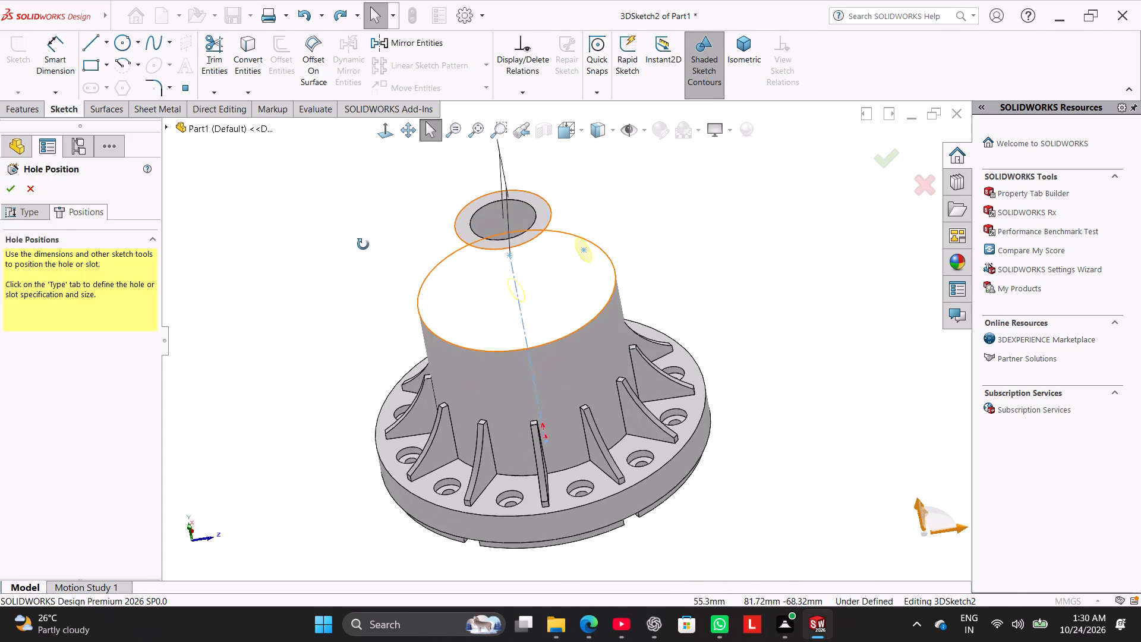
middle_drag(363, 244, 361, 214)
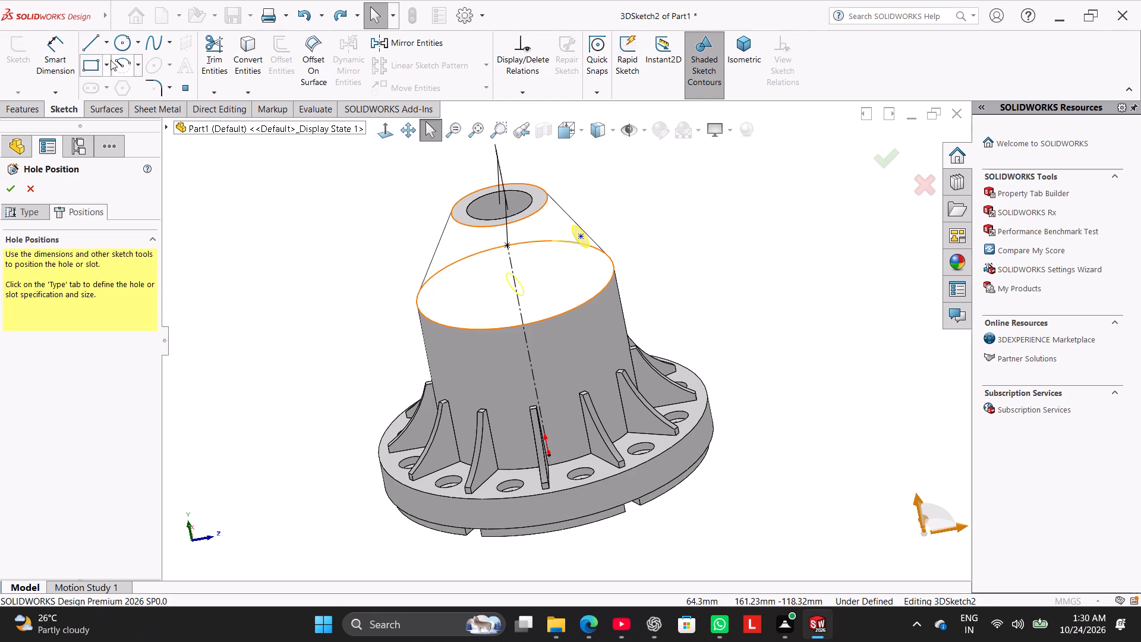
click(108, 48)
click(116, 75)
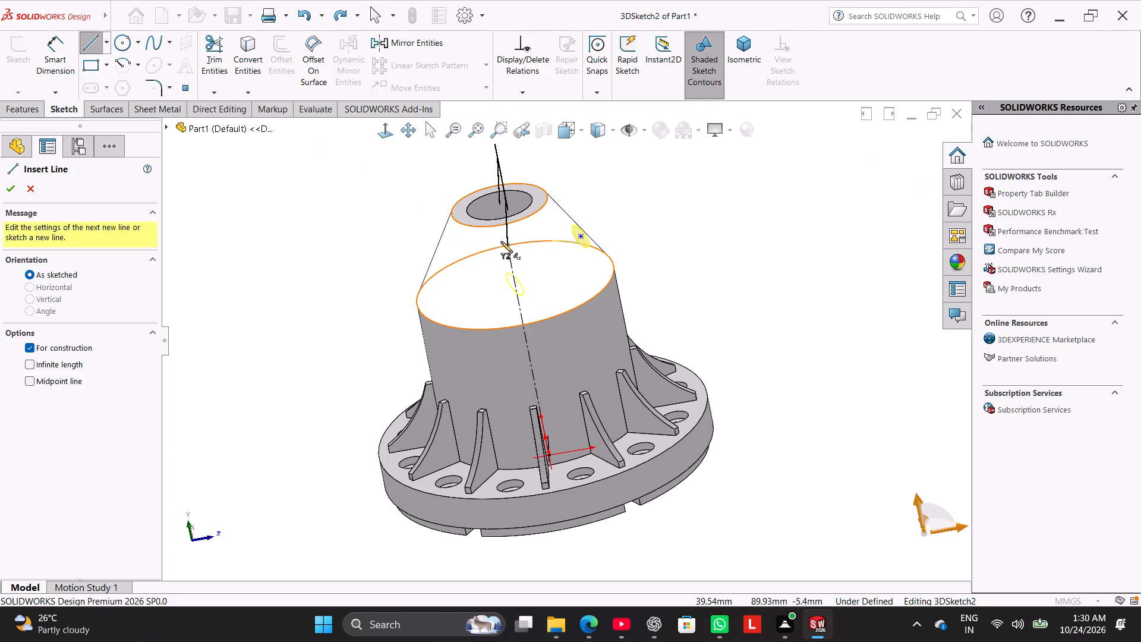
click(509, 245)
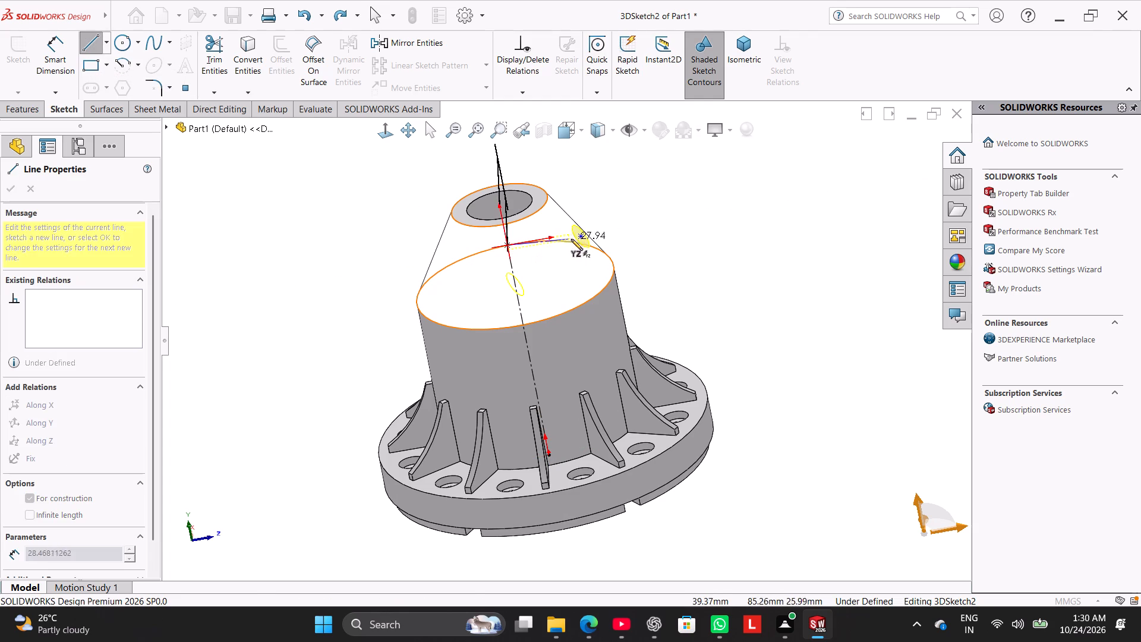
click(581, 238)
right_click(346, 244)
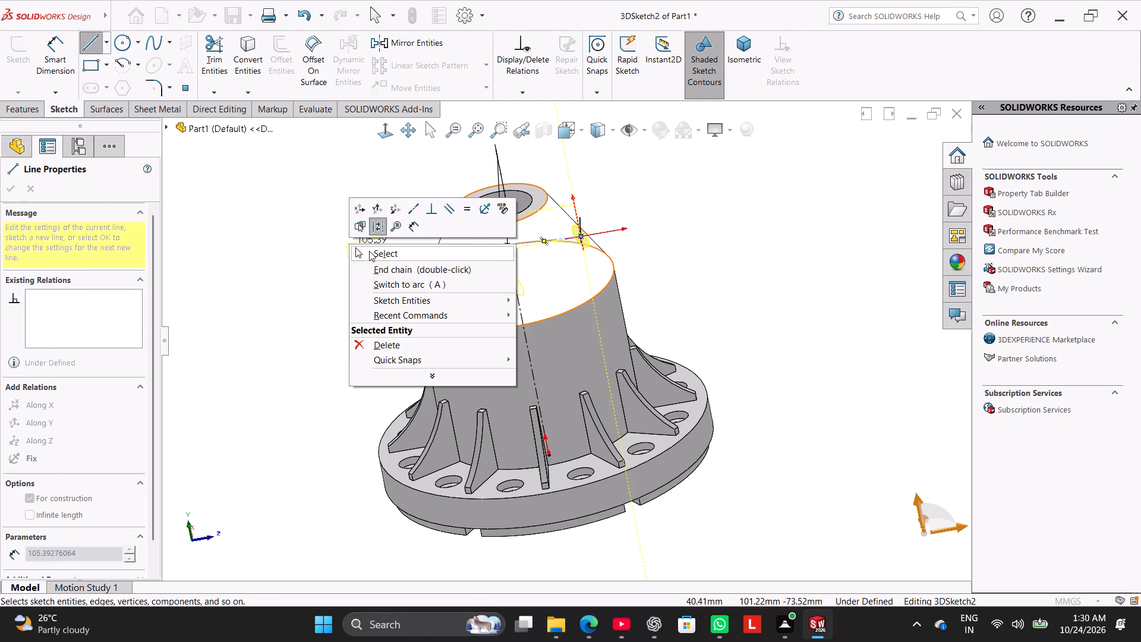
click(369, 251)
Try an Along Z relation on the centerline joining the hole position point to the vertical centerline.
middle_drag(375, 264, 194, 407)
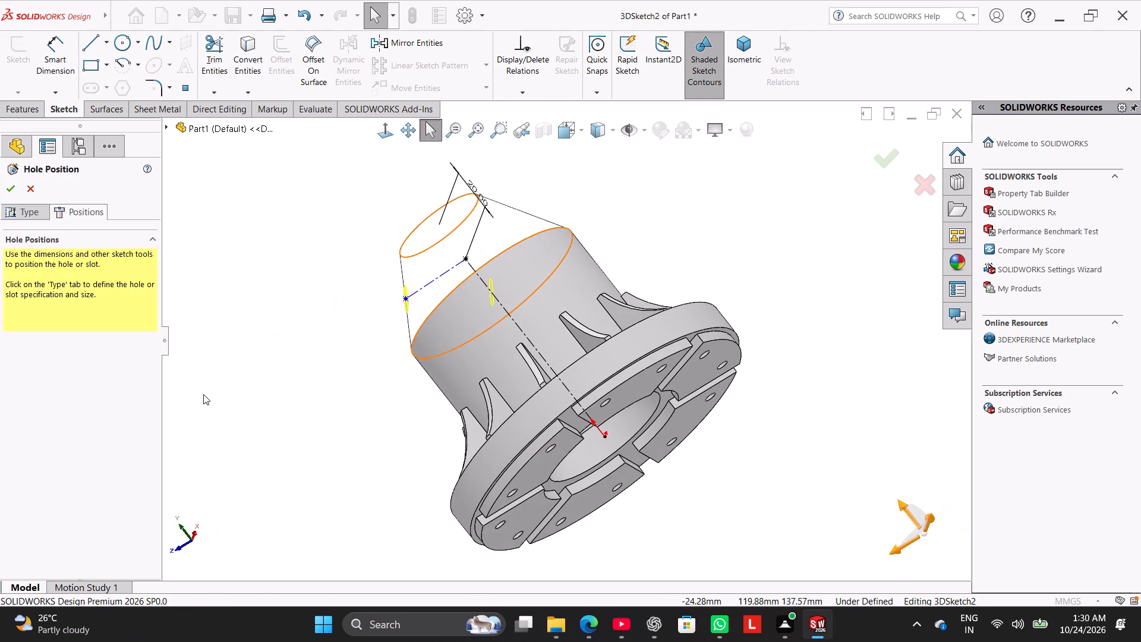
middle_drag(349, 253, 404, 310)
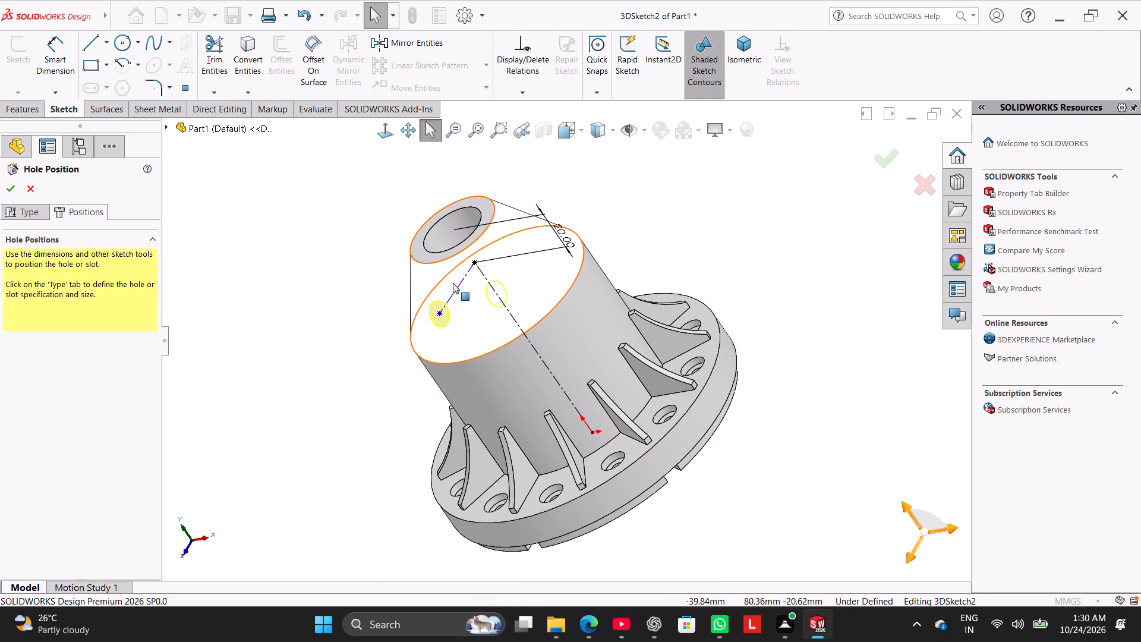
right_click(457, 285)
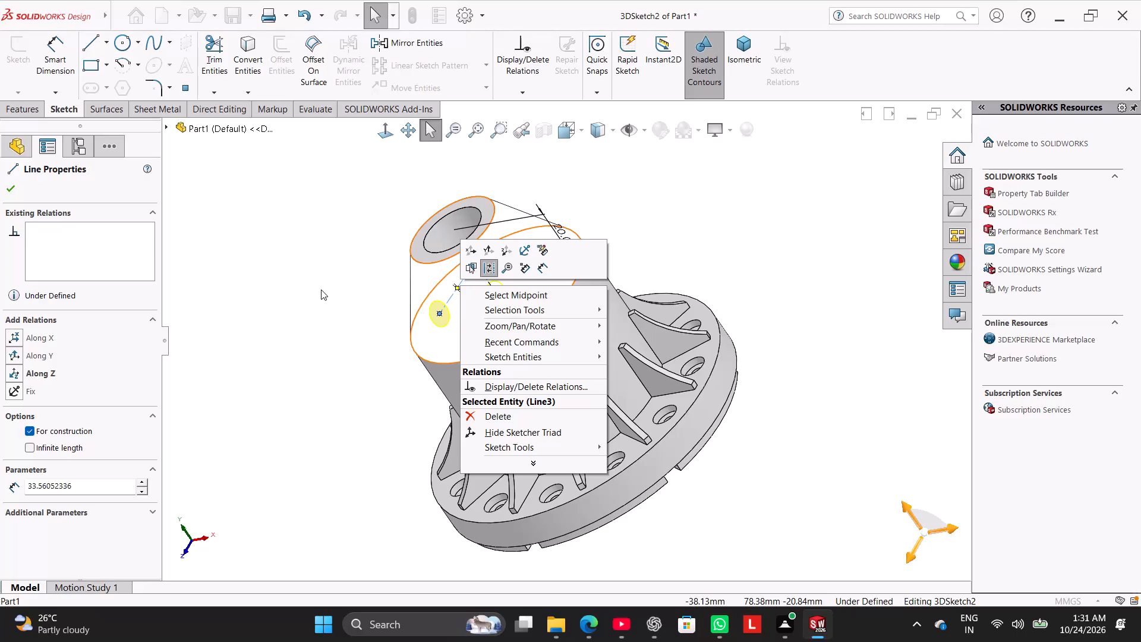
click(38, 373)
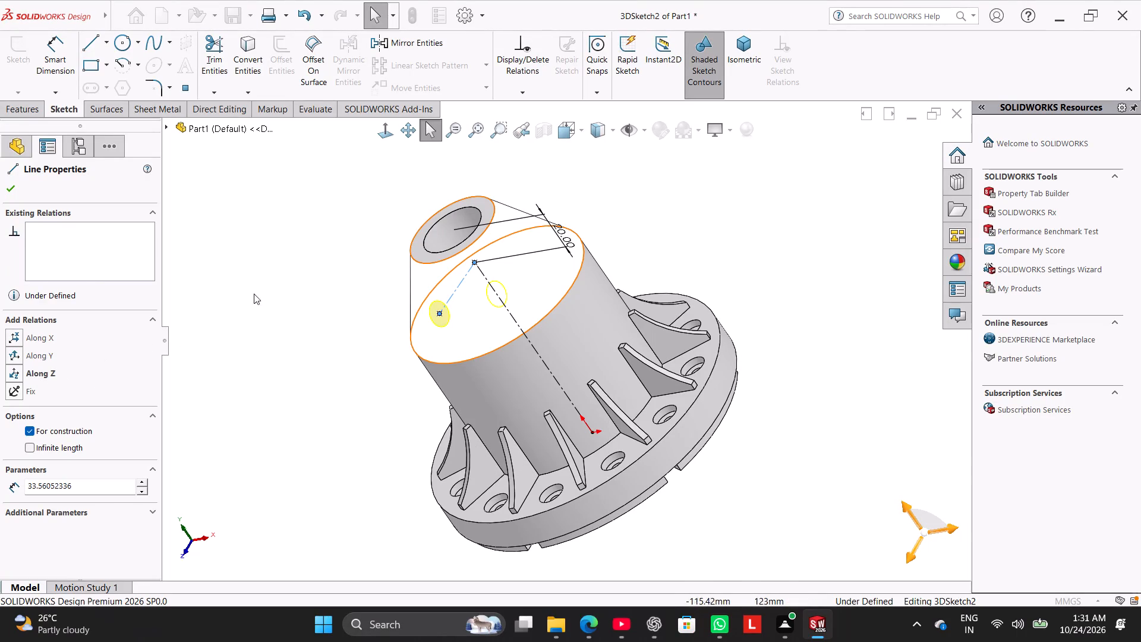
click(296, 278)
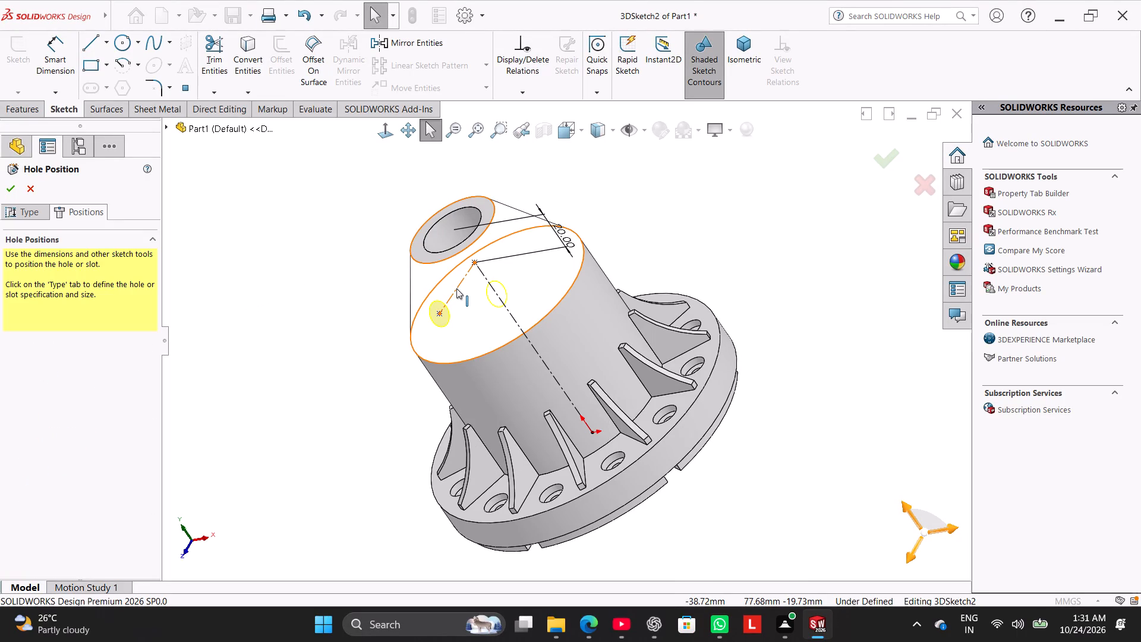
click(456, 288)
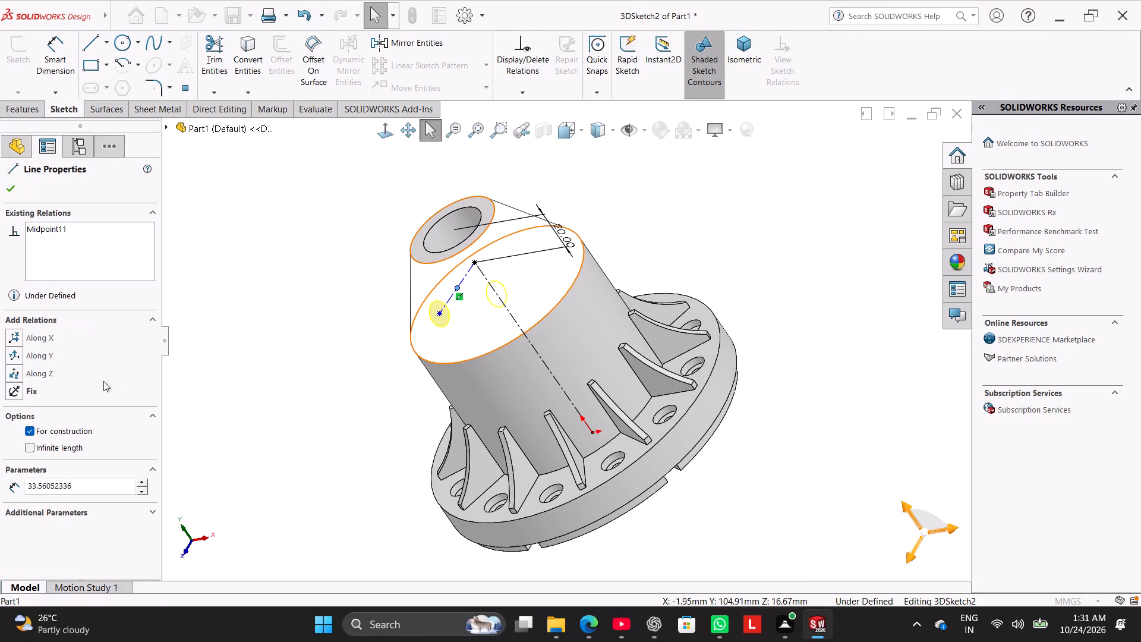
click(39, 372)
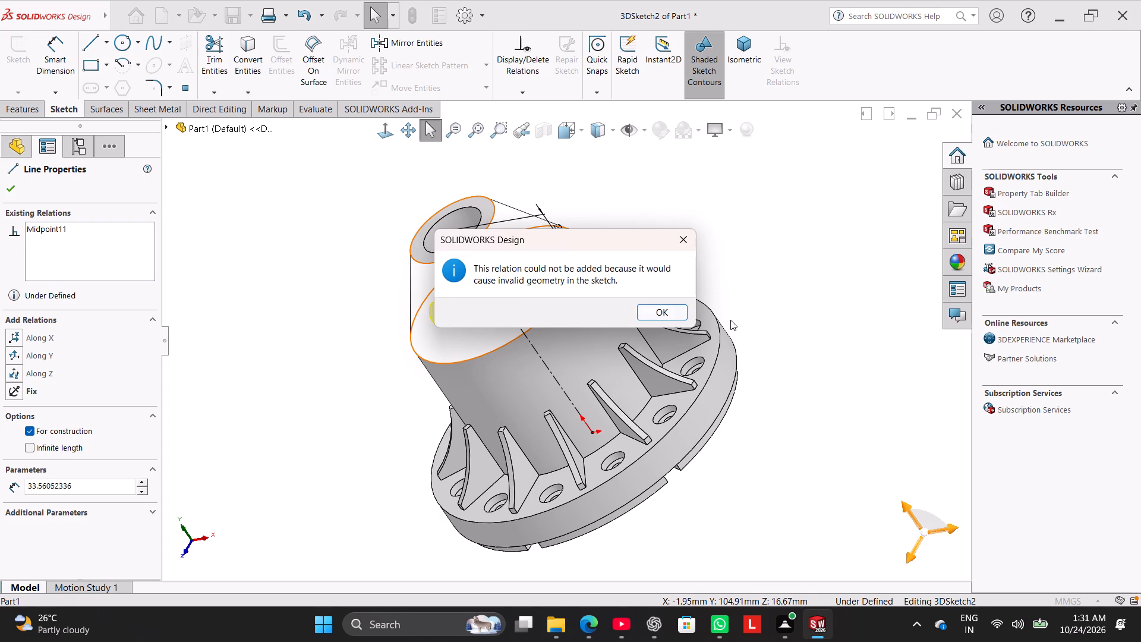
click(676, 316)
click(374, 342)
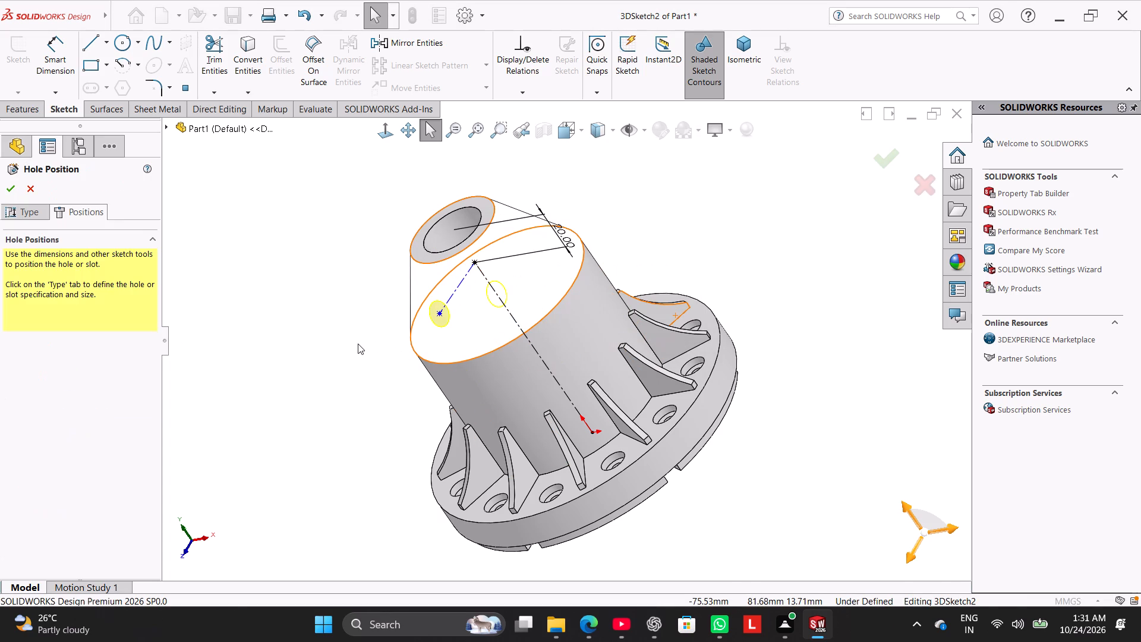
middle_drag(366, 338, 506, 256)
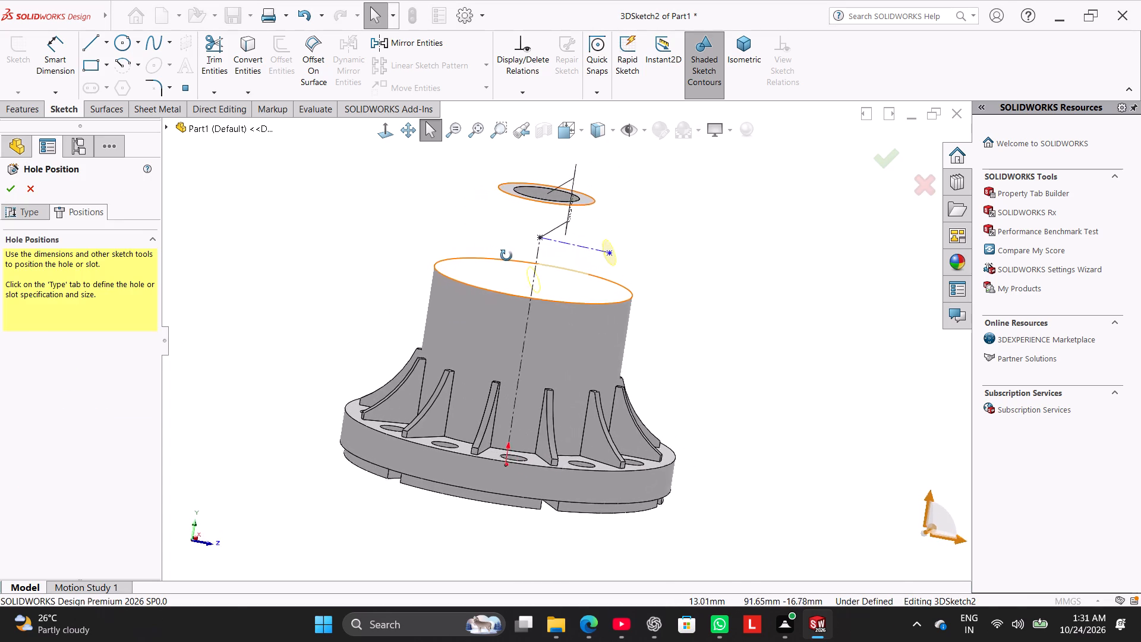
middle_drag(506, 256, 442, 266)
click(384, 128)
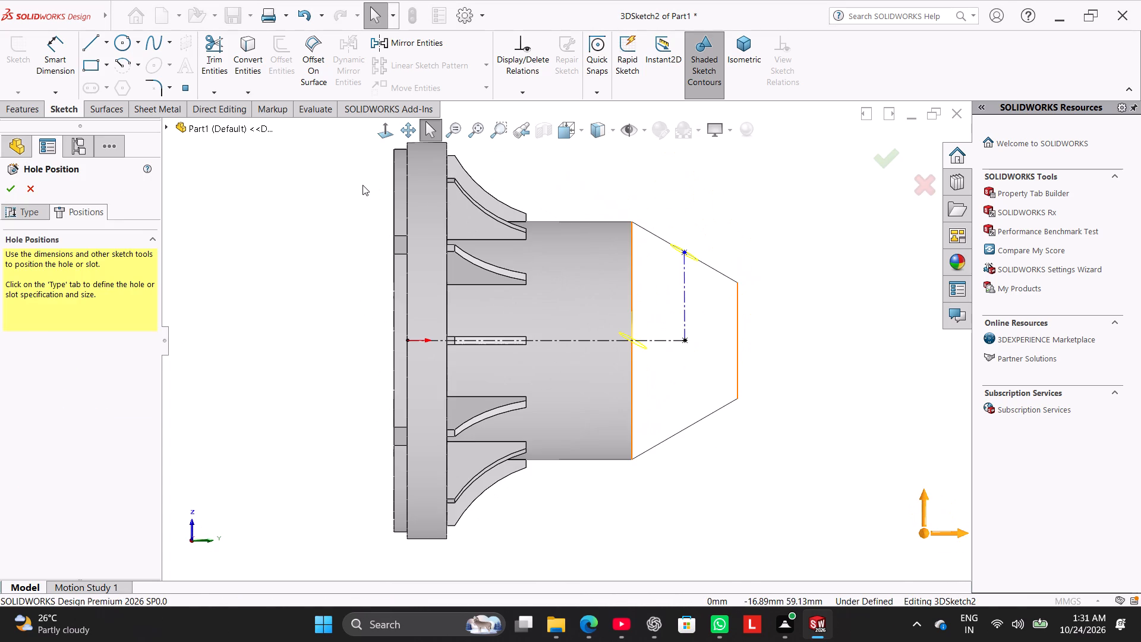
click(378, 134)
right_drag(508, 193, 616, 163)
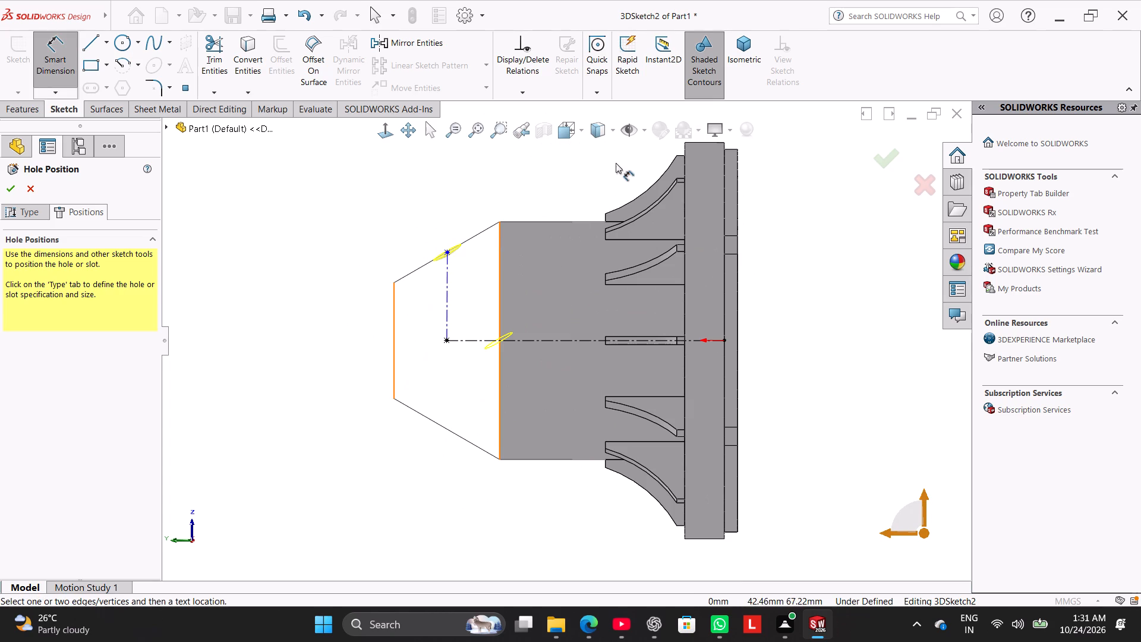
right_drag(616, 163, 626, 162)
Leave the hole positioning and delete the M14 tapped hole feature together with its dependent sketches and thread.
click(24, 188)
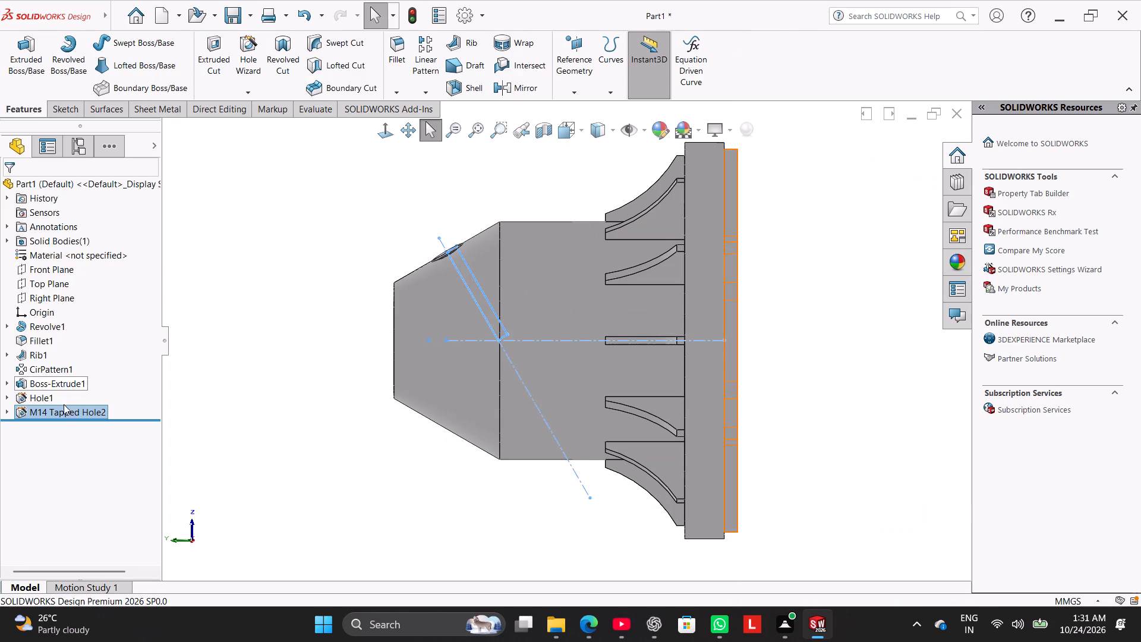
right_click(65, 405)
click(124, 452)
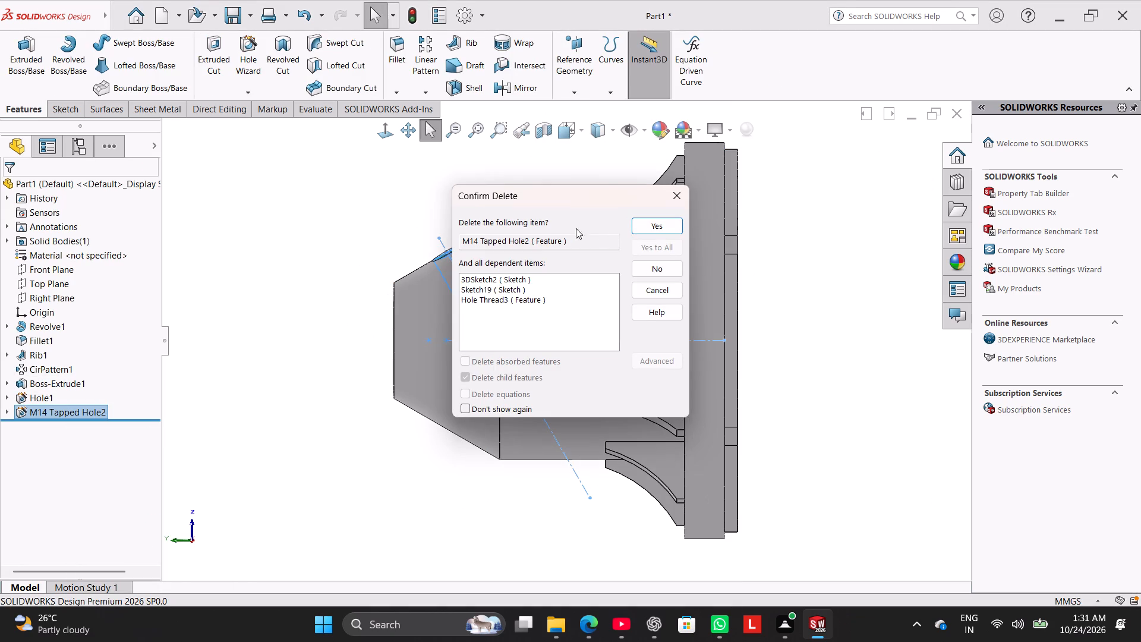
click(636, 225)
Begin a reference plane parallel to the Front Plane, using the Front Plane as the first reference.
right_drag(282, 320, 459, 192)
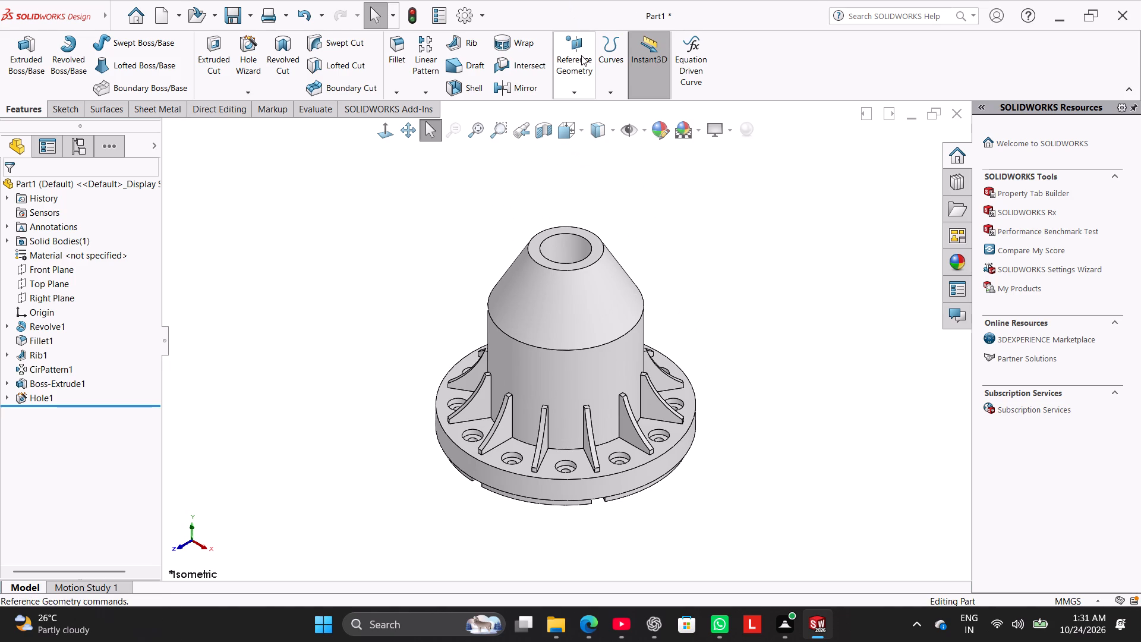
click(592, 93)
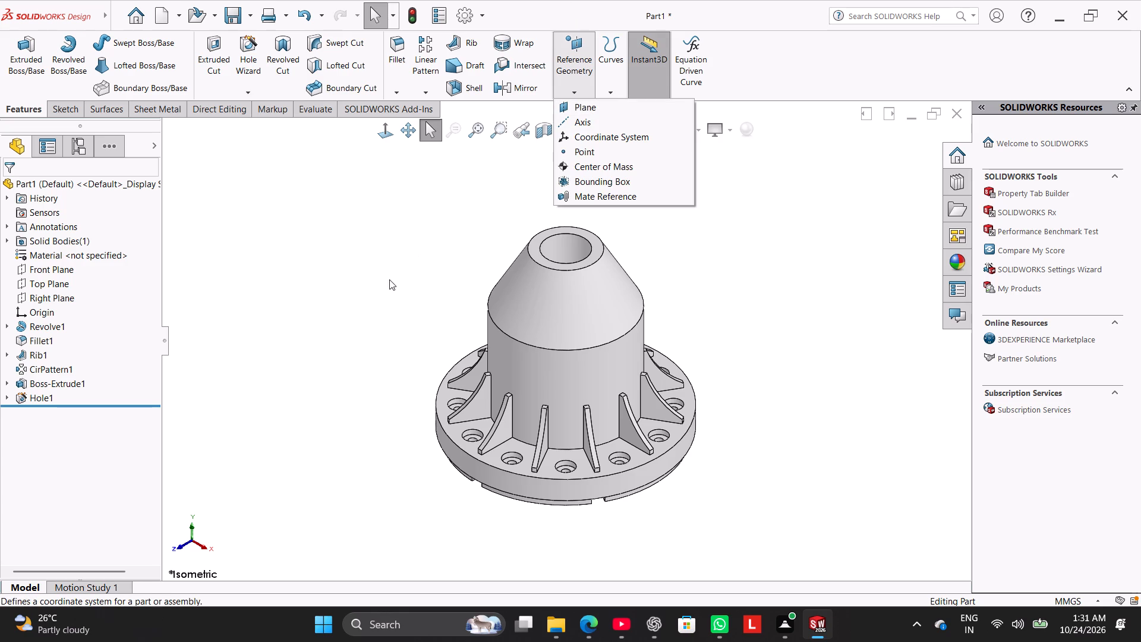
middle_drag(389, 278, 374, 223)
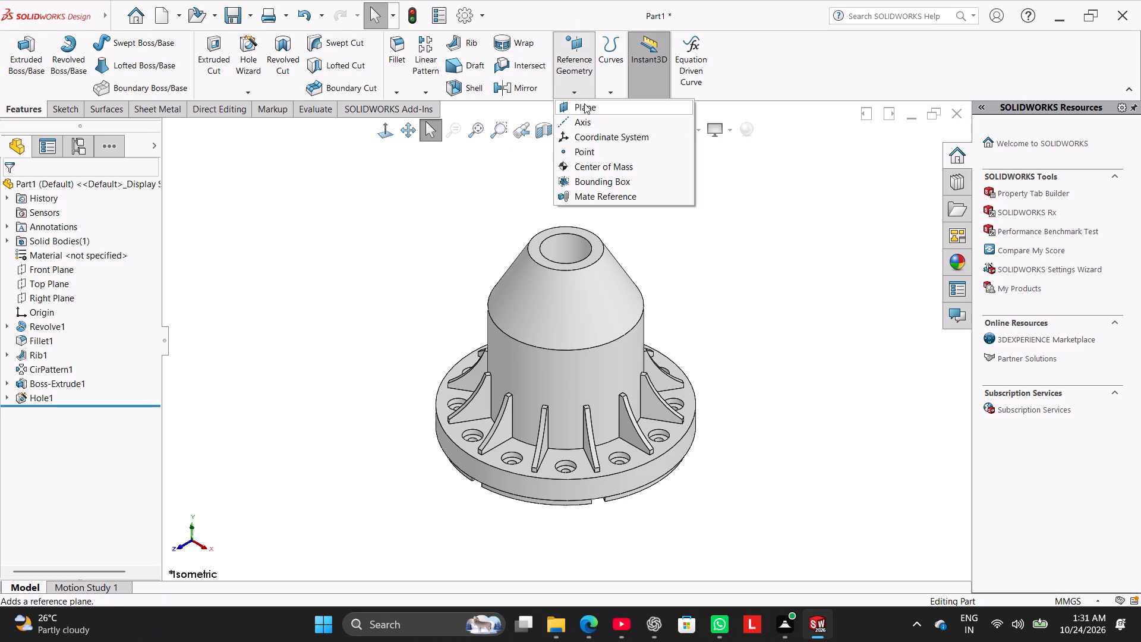
click(584, 103)
middle_drag(371, 291, 303, 219)
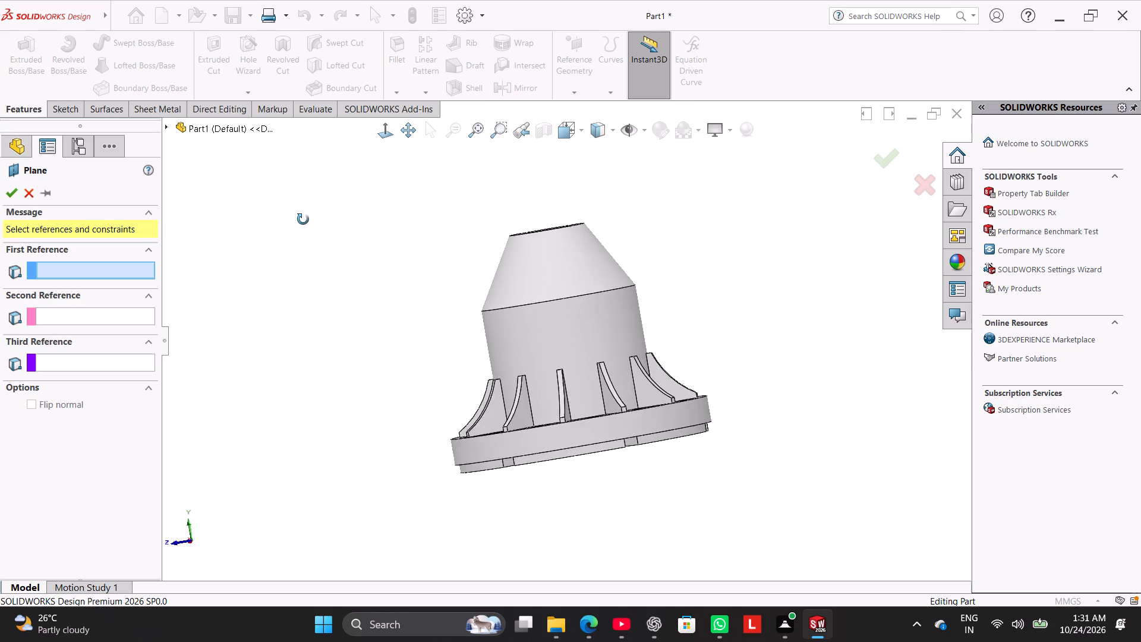
middle_drag(303, 219, 297, 265)
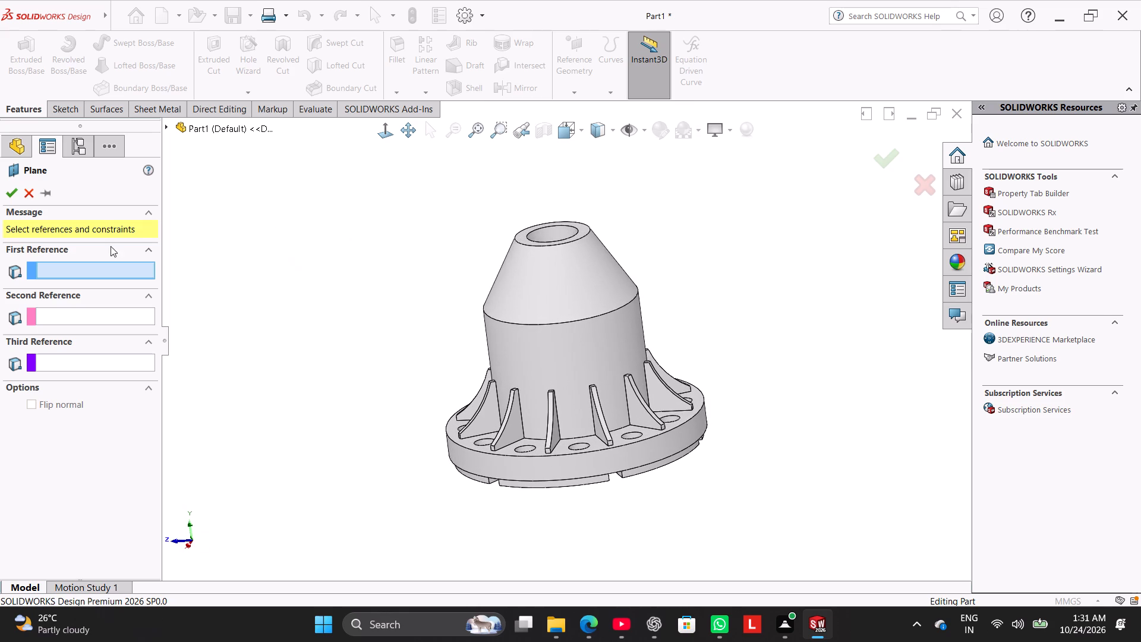
click(164, 127)
click(207, 213)
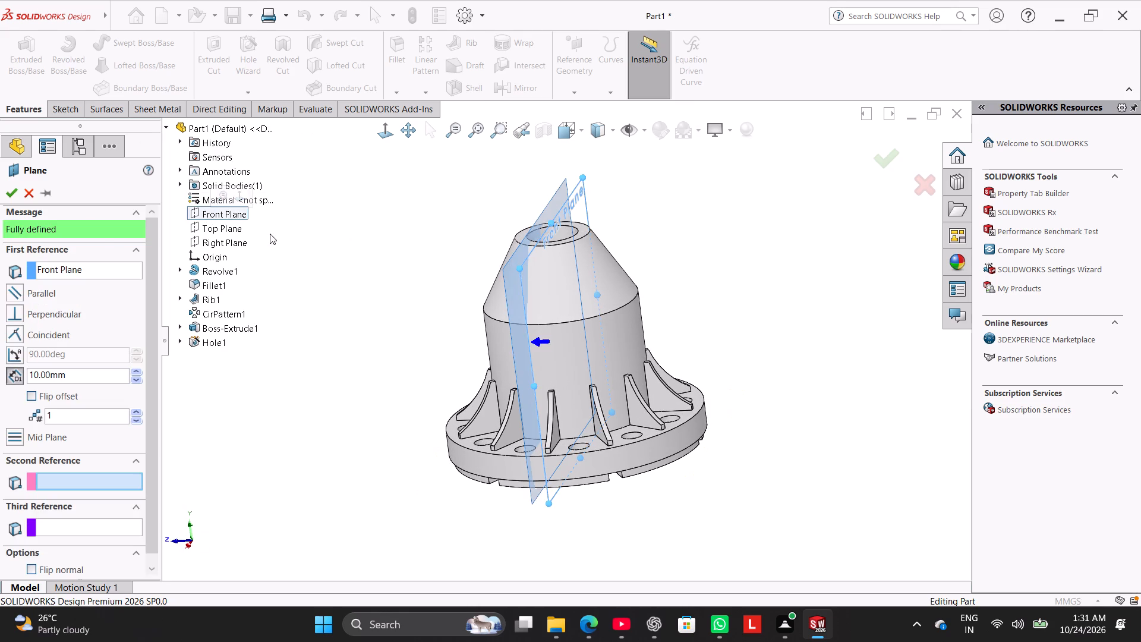
middle_drag(331, 256, 367, 268)
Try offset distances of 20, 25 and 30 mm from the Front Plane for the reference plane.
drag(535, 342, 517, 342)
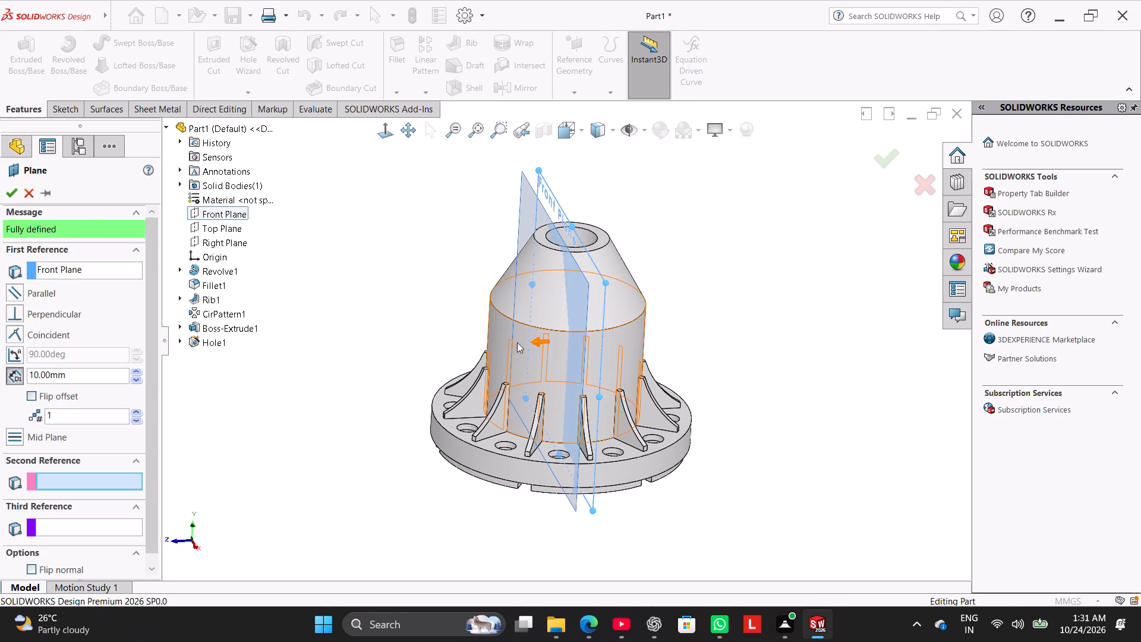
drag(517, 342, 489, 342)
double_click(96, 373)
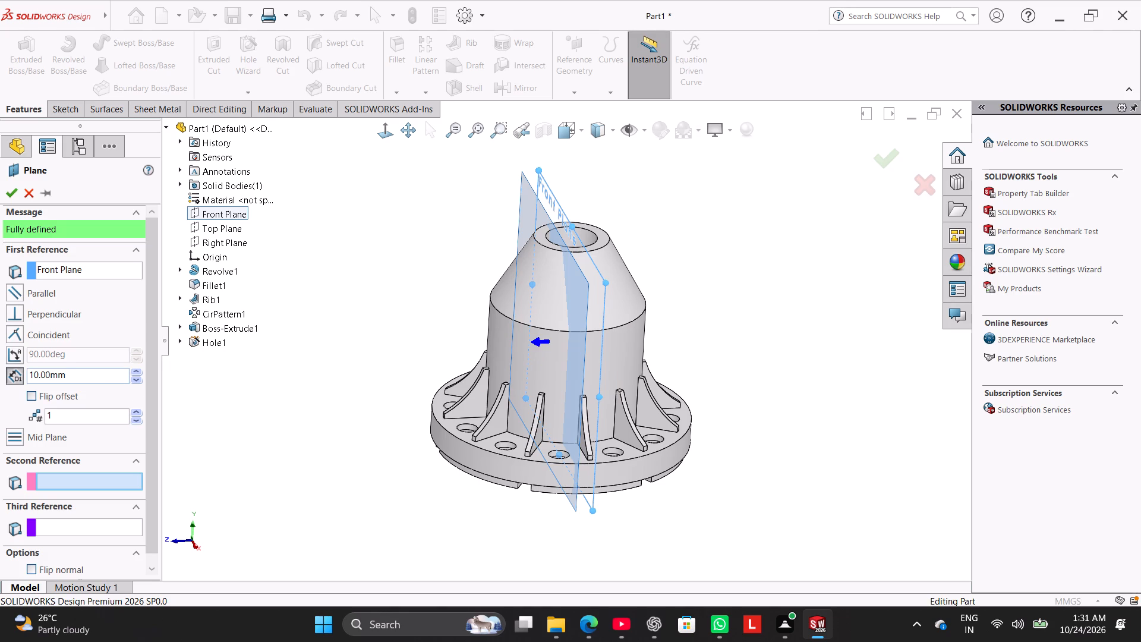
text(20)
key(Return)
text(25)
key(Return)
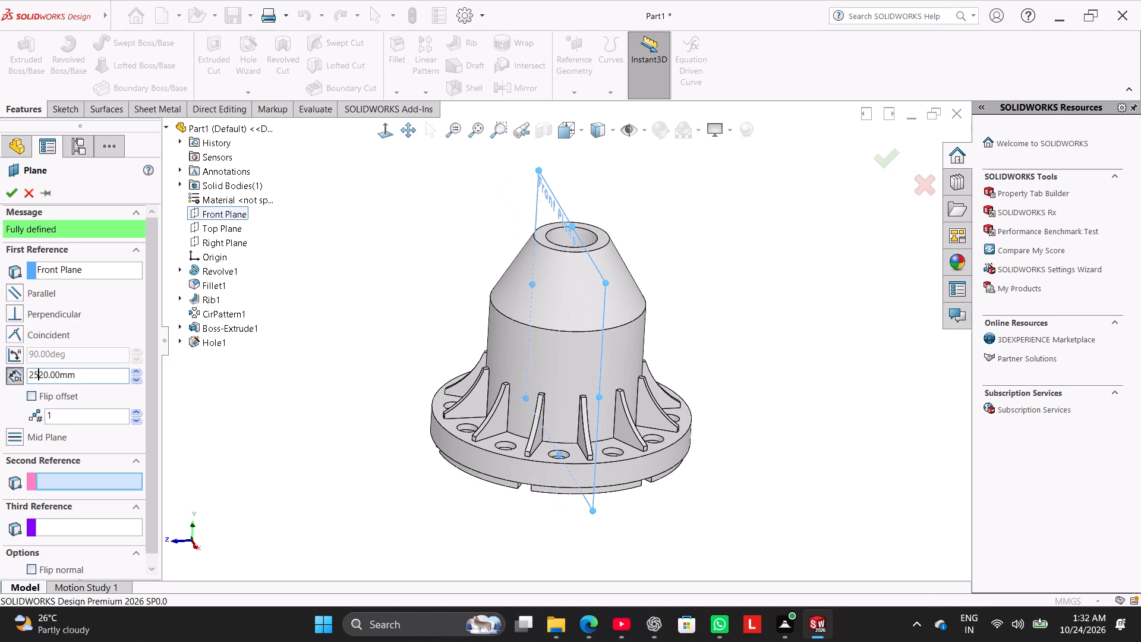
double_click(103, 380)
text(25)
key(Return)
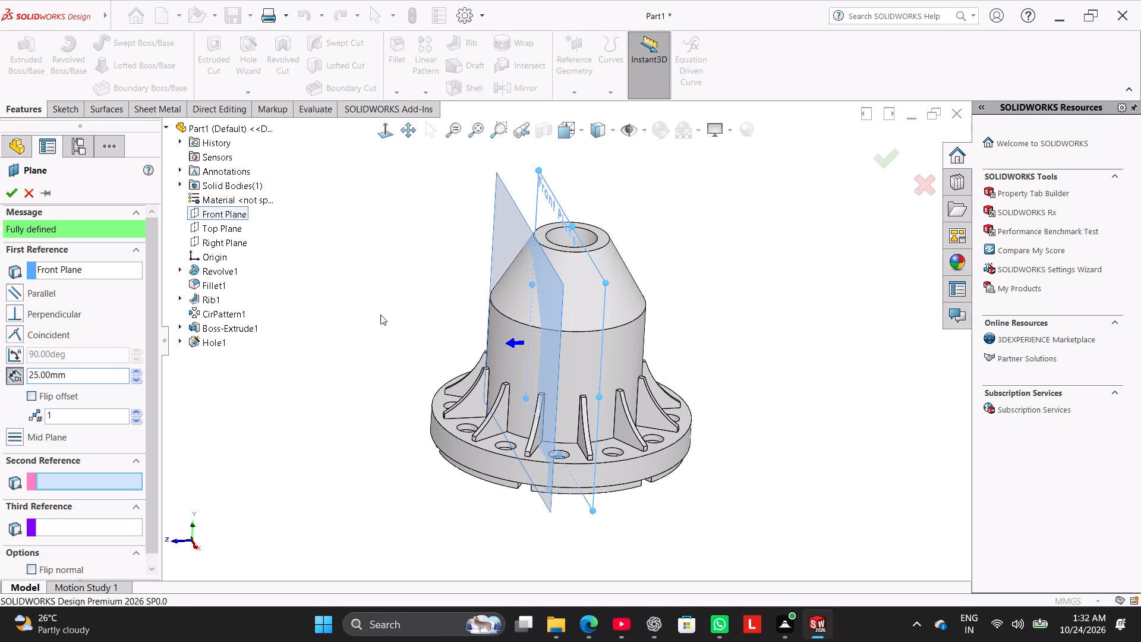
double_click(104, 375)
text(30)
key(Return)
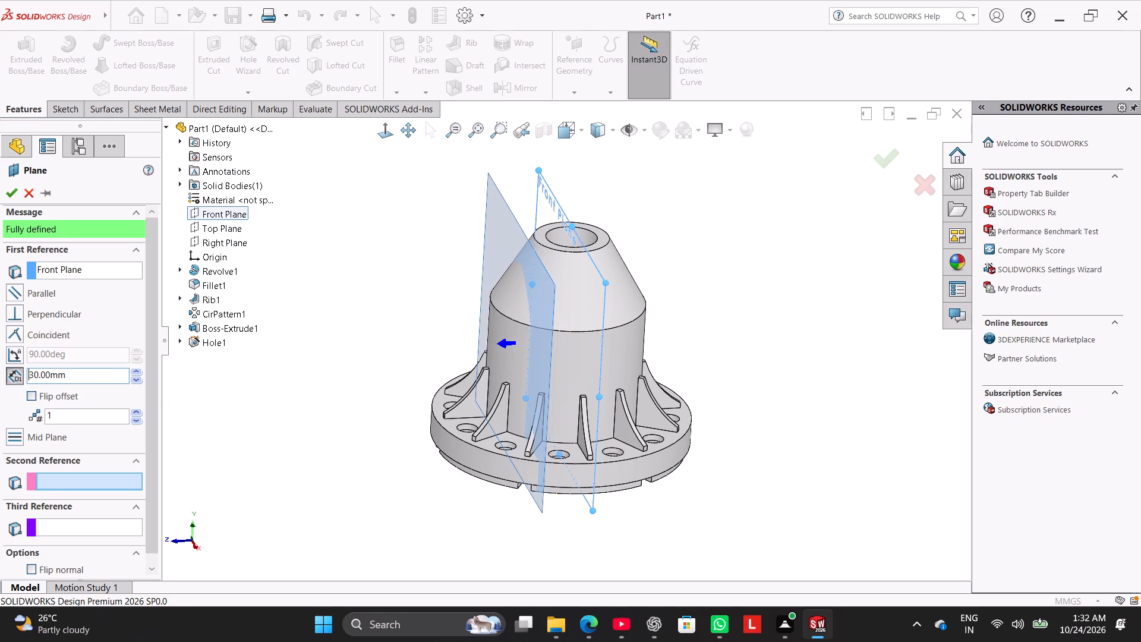
Set the reference plane's offset from the Front Plane to 50 mm and create the plane.
key(ctrl+a)
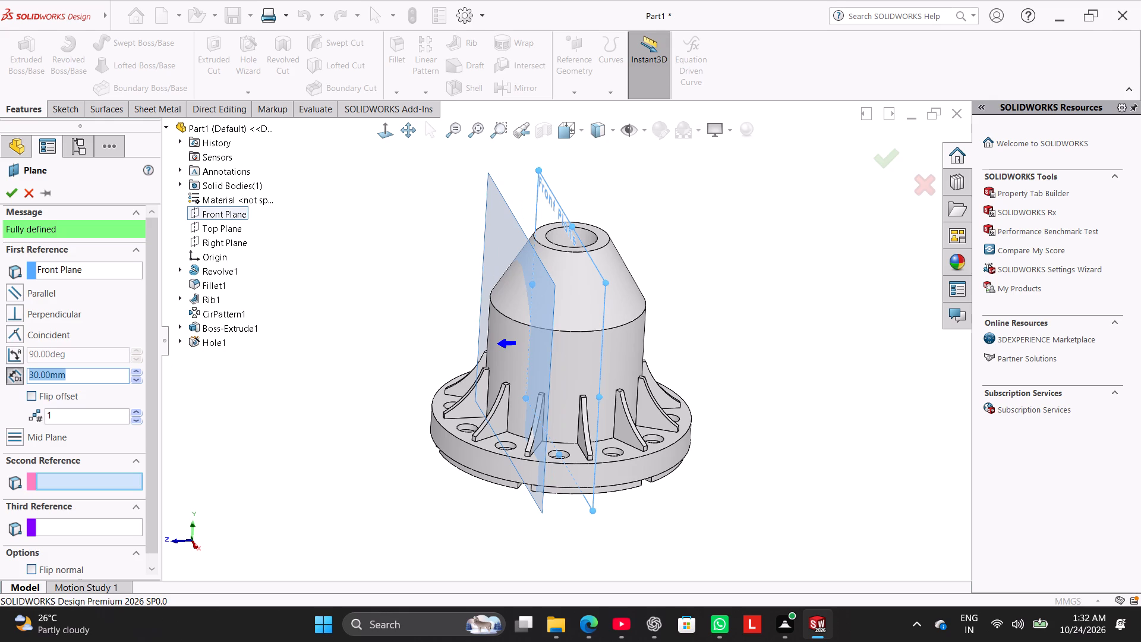
text(50)
key(Return)
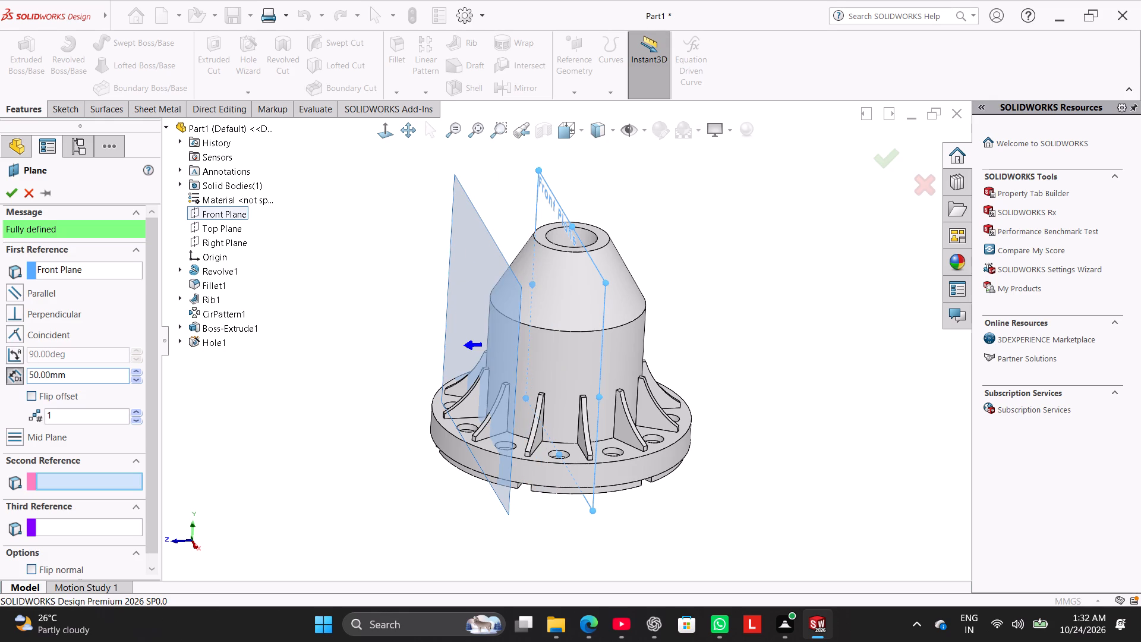
click(10, 188)
click(327, 220)
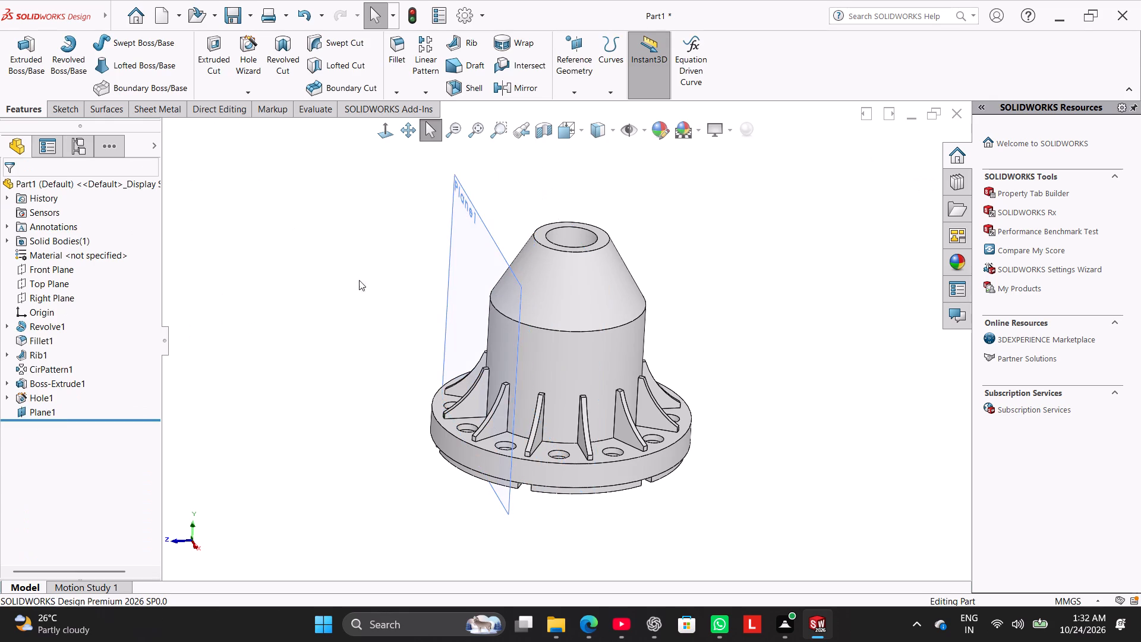
Start a sketch on the new reference plane offset from the Front Plane.
middle_drag(383, 279, 427, 232)
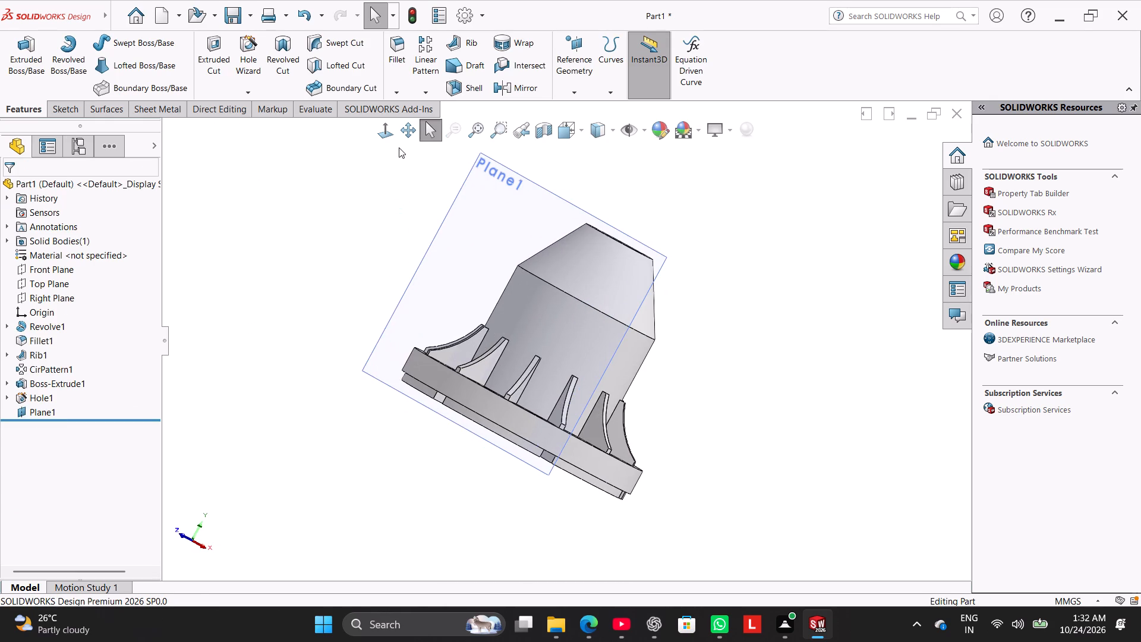
click(387, 131)
click(305, 248)
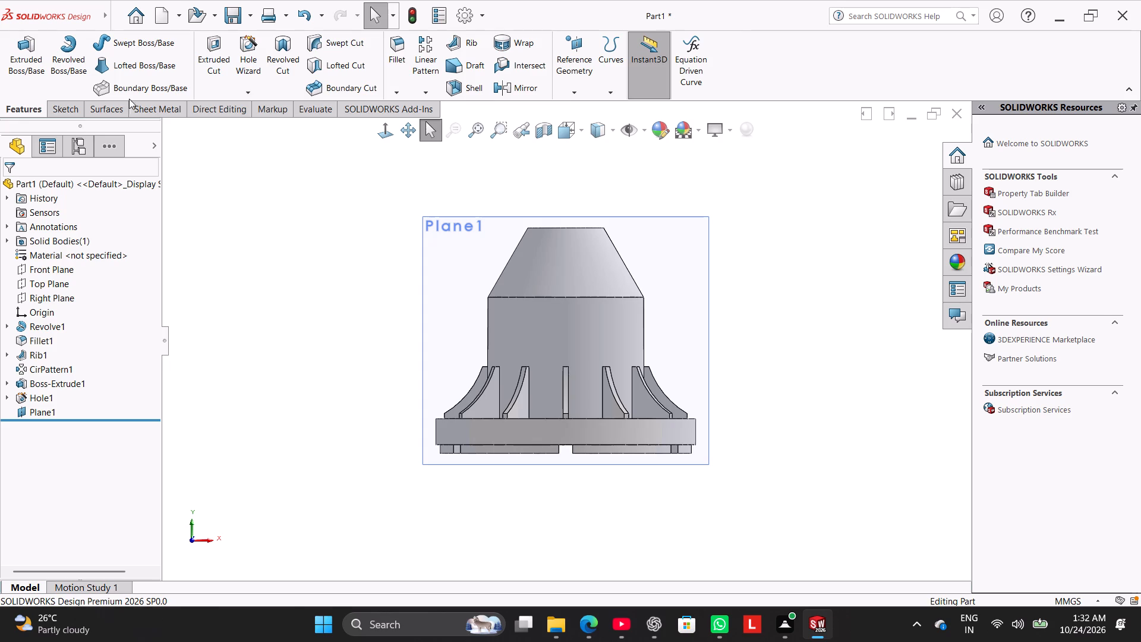
click(75, 111)
right_click(673, 234)
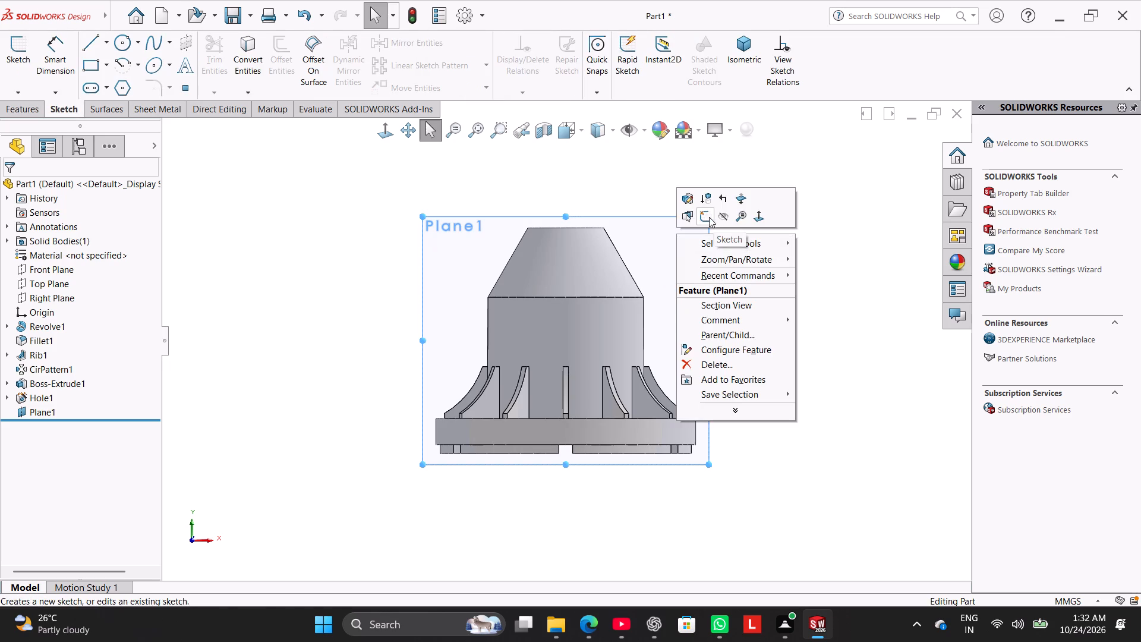
click(707, 217)
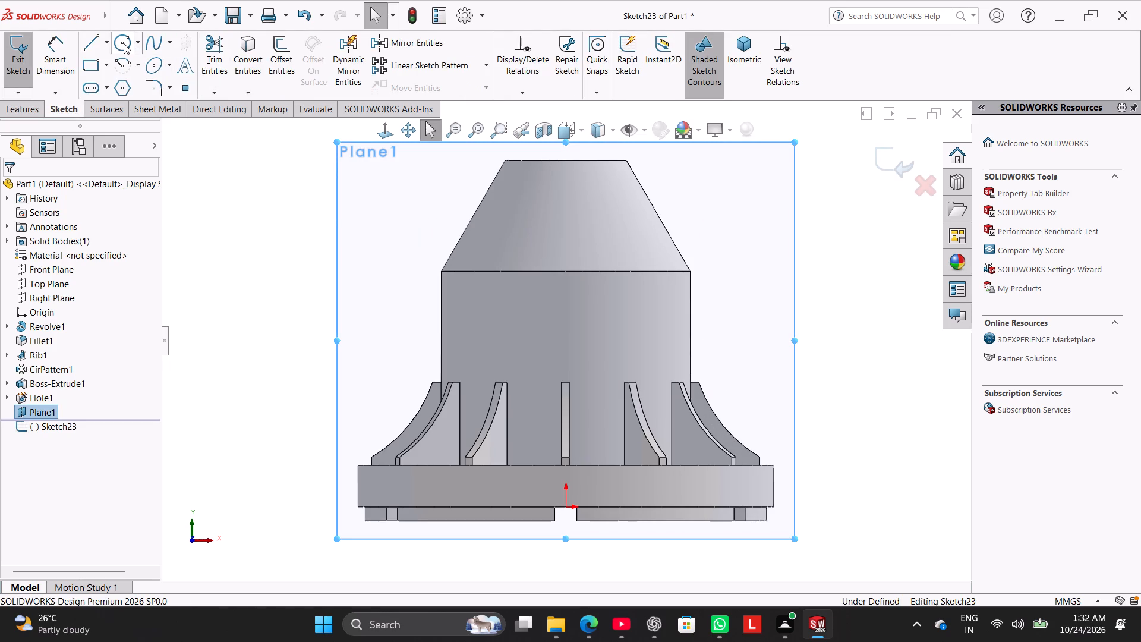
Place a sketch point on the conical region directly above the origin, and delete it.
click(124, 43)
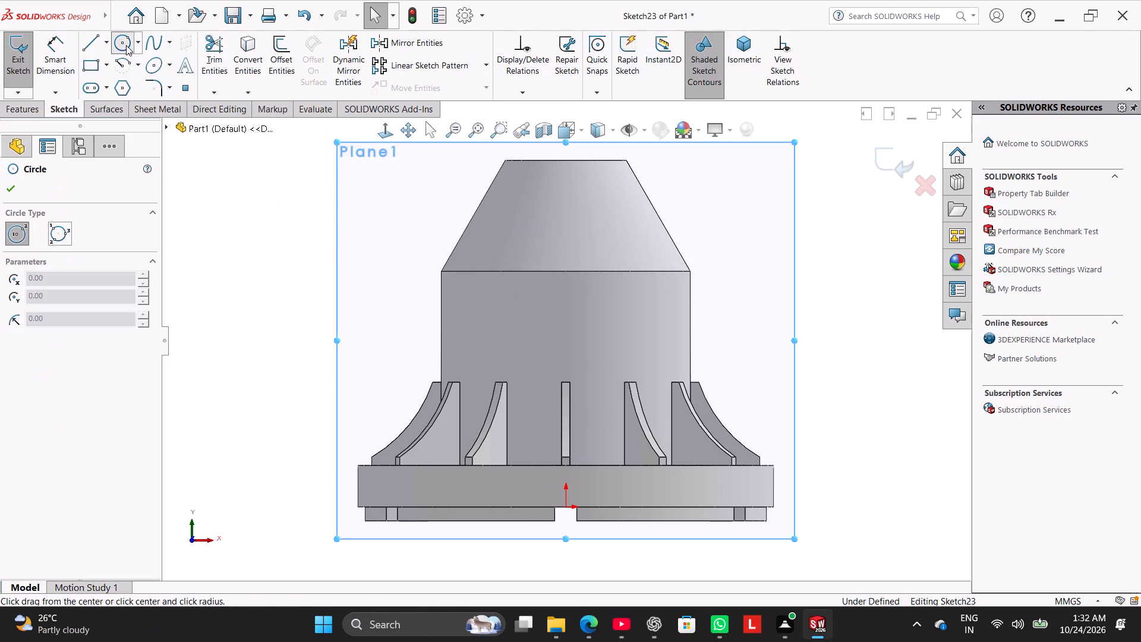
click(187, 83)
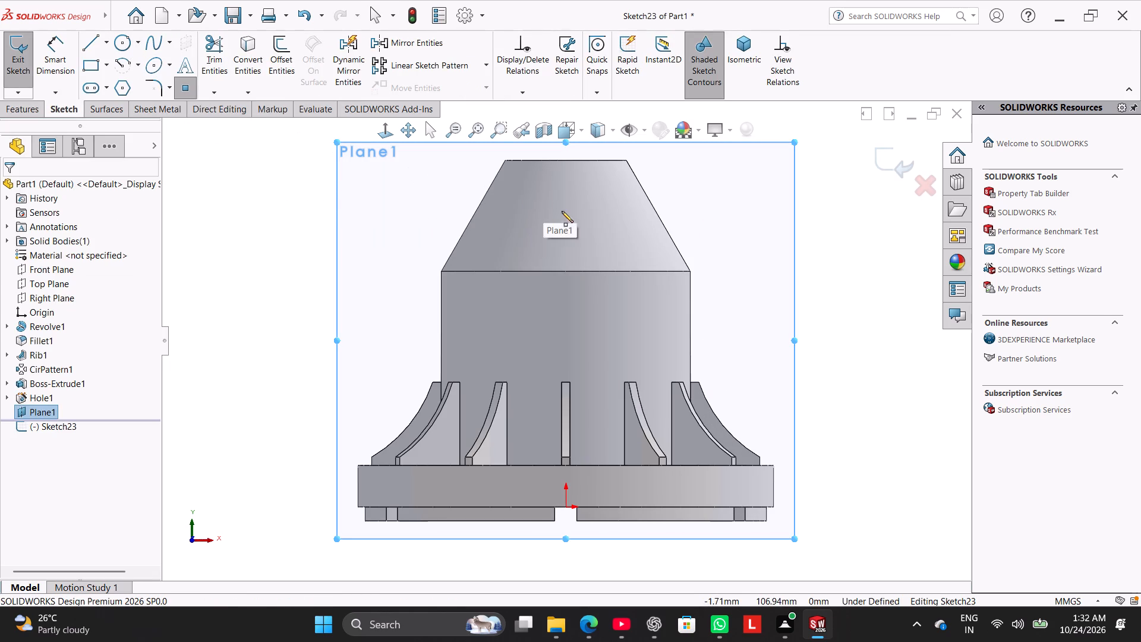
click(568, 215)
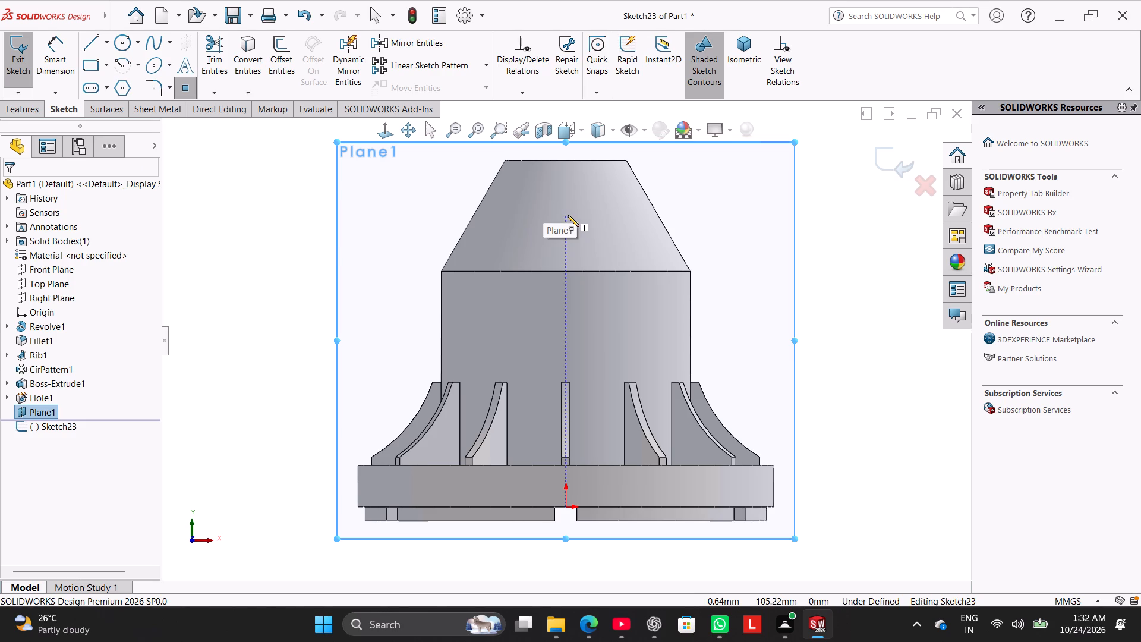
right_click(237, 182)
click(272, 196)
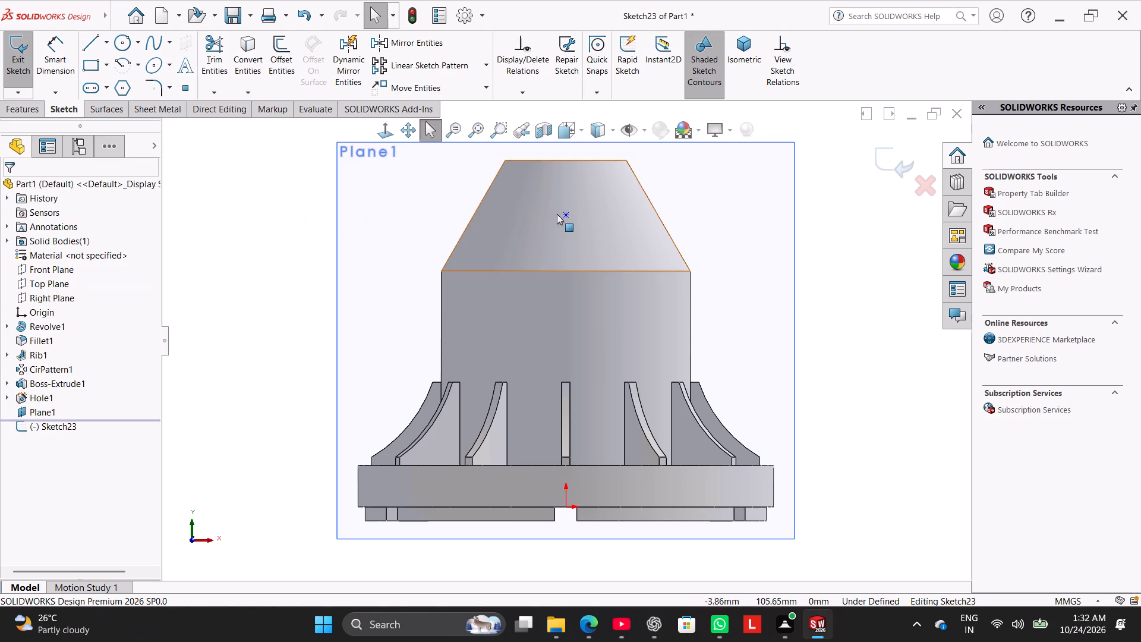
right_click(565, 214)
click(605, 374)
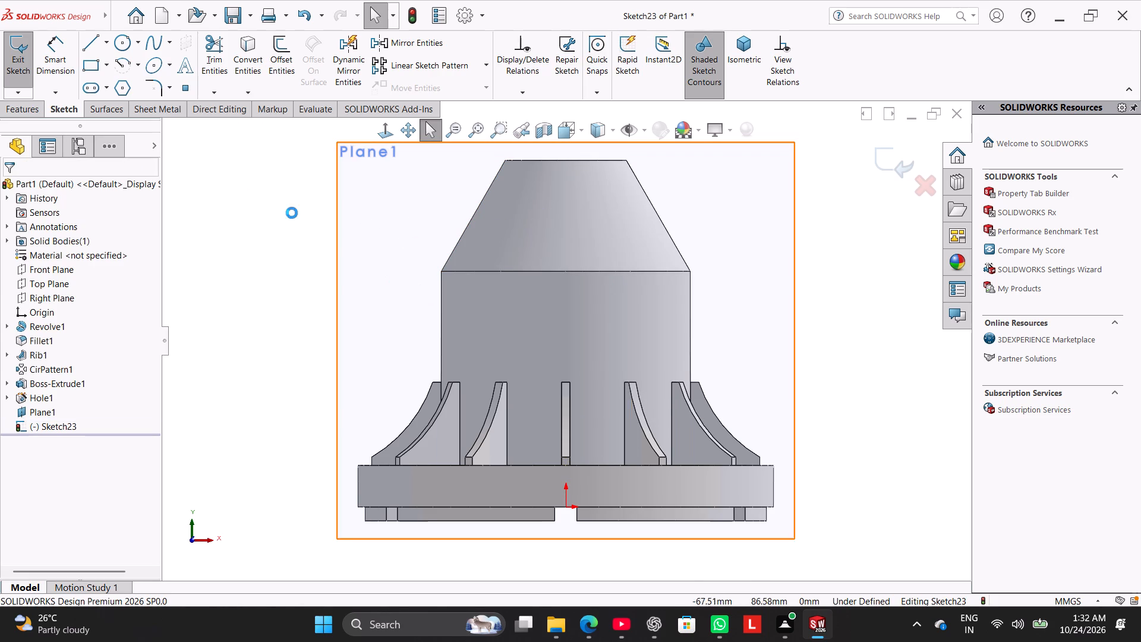
Draw a vertical line about 98 mm long up from the origin and convert it to construction geometry.
click(89, 43)
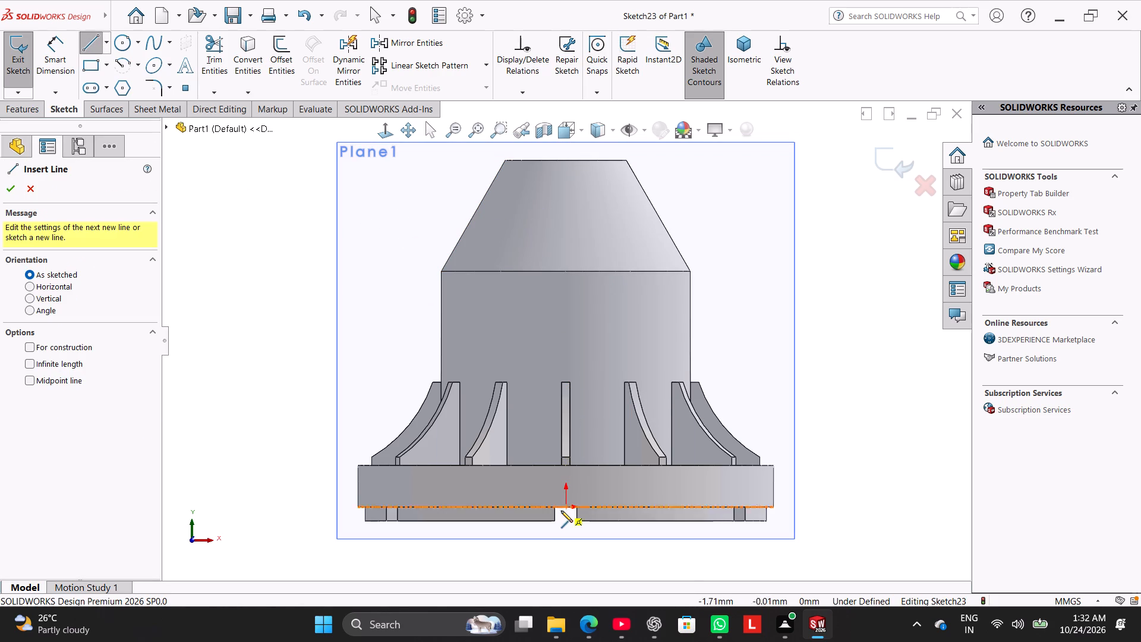
click(566, 508)
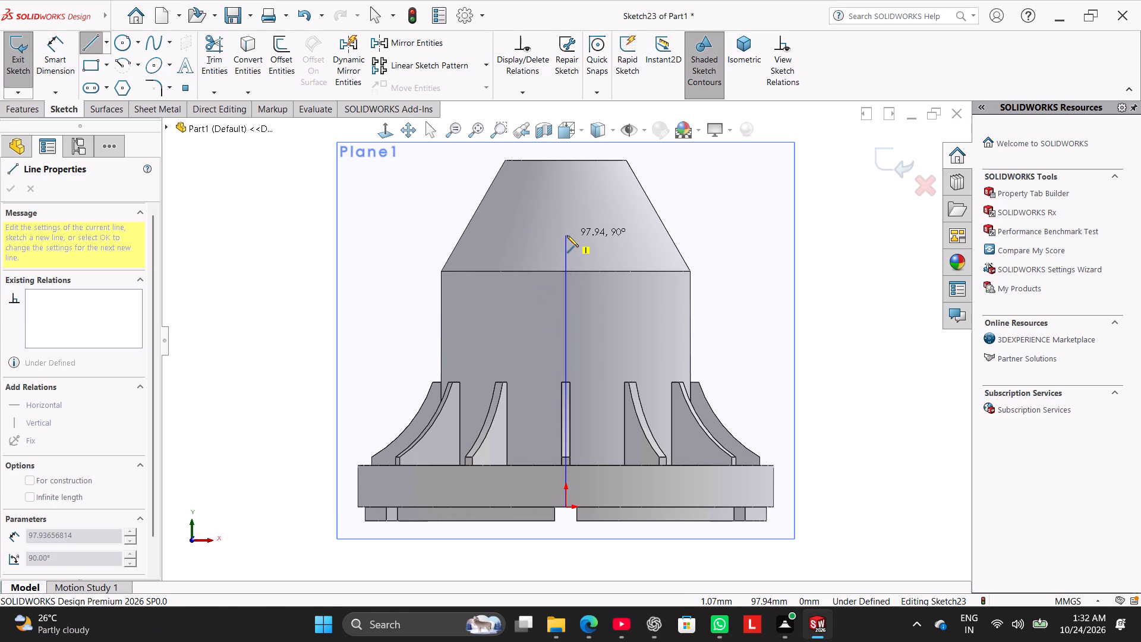
click(567, 235)
right_click(817, 197)
click(831, 200)
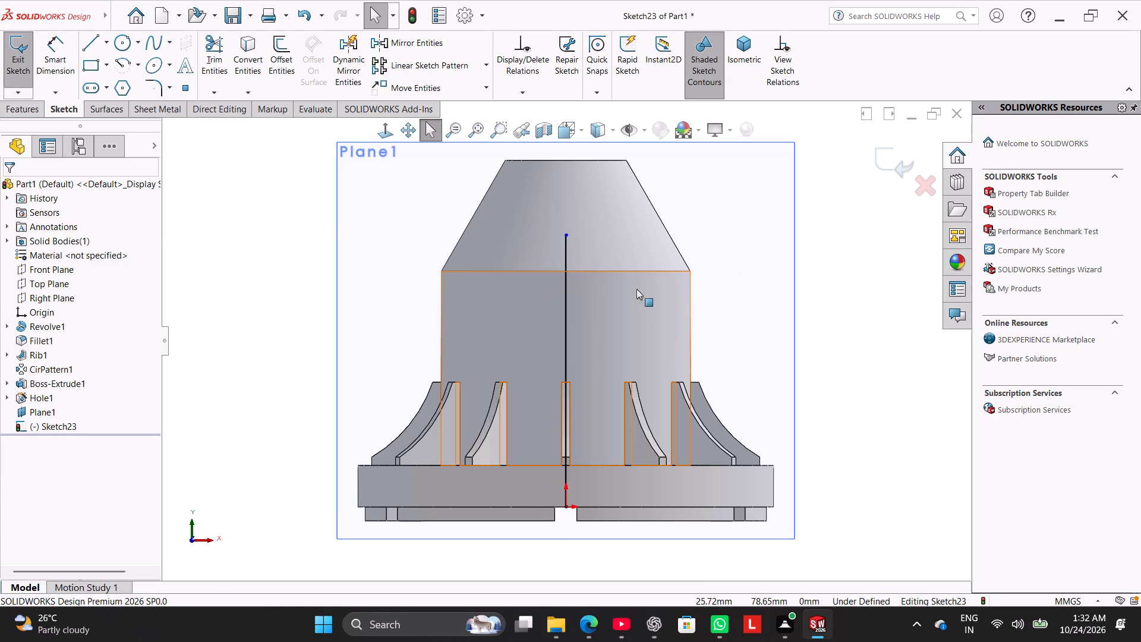
right_click(566, 280)
click(595, 263)
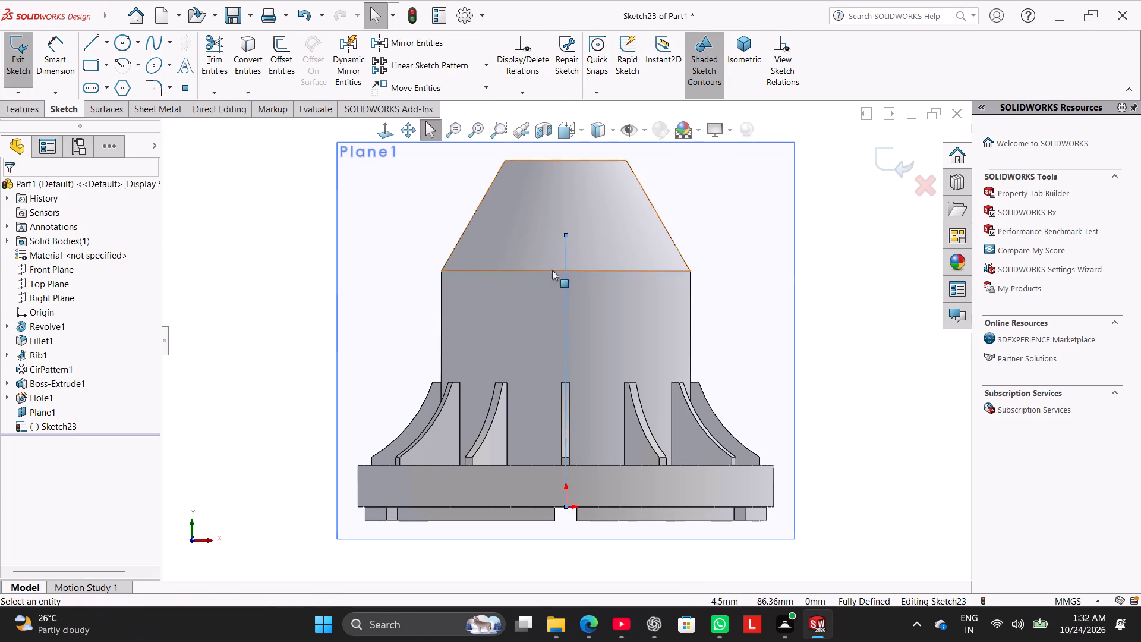
Dimension the construction line's upper end 20 mm below the cone's top edge.
click(58, 47)
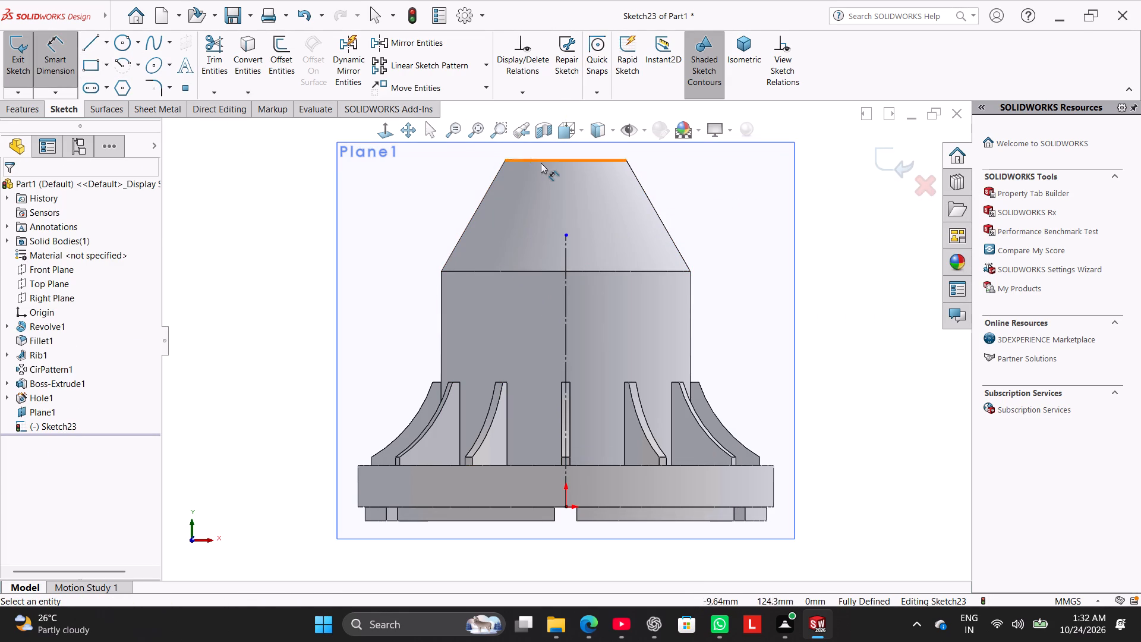
click(543, 160)
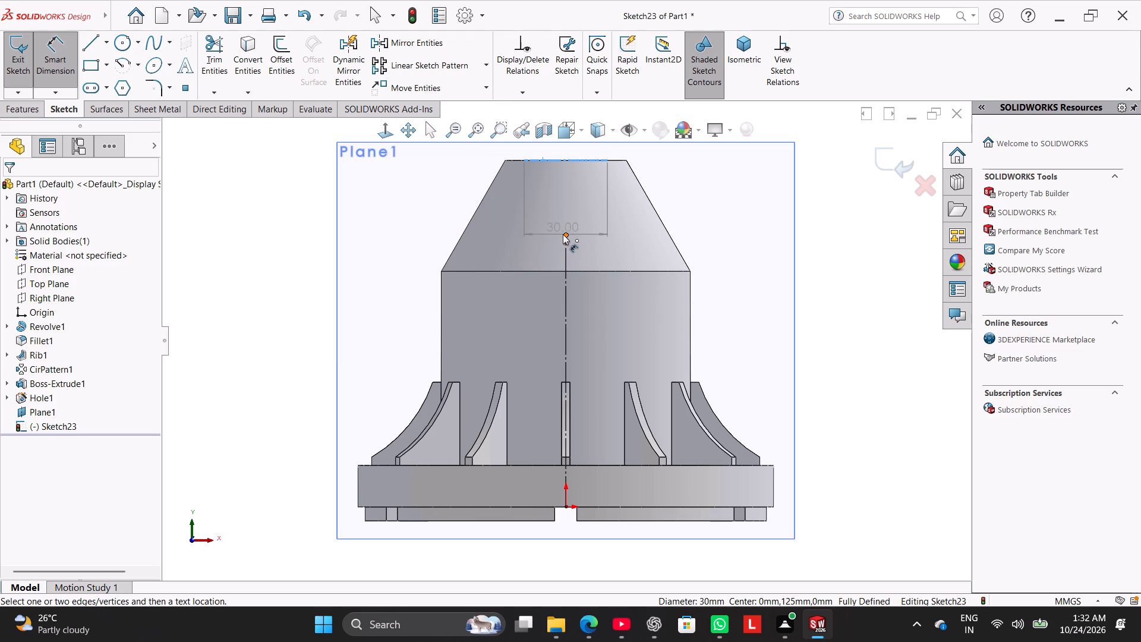
click(563, 234)
click(706, 205)
text(20)
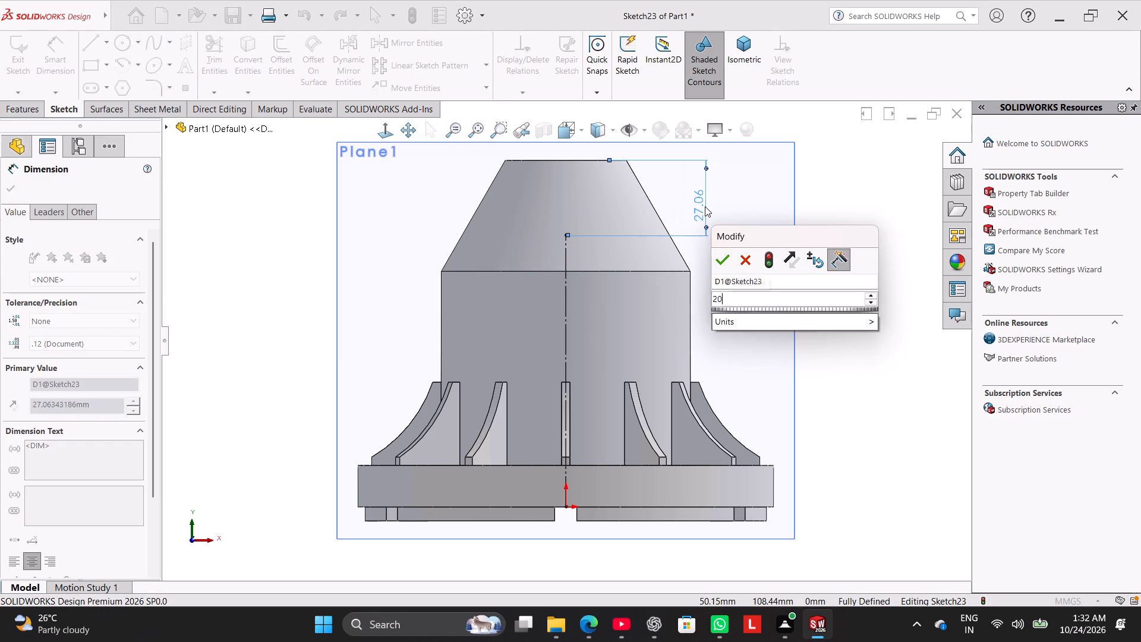
key(Return)
right_click(868, 272)
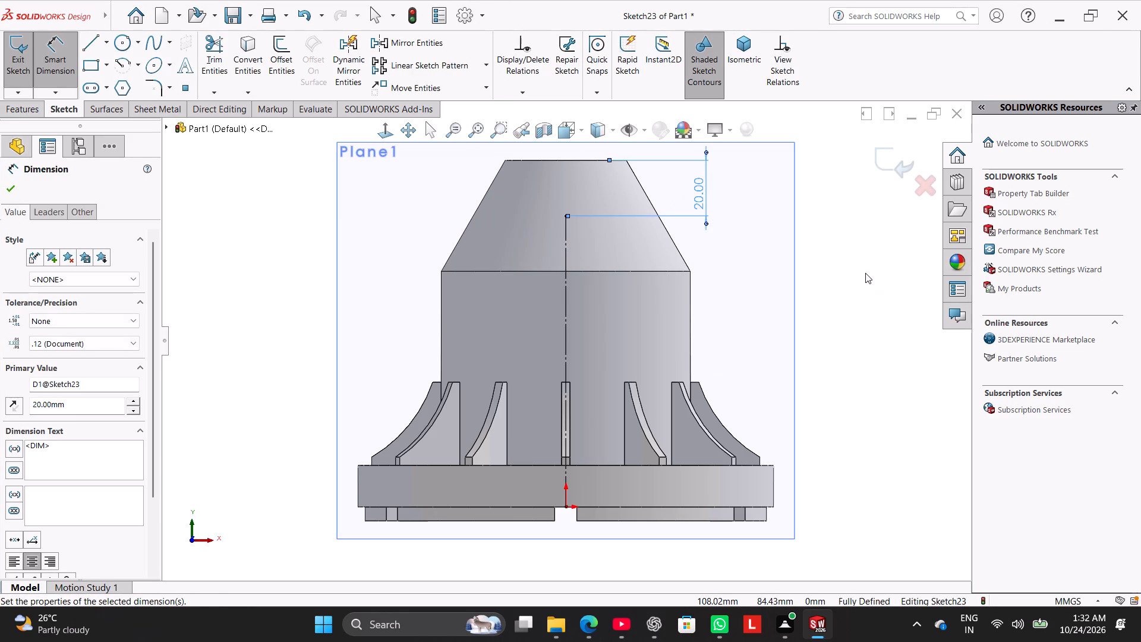
click(907, 314)
Examine from several angles how the construction line and its plane sit relative to the conical face.
scroll(904, 235, up, 1)
middle_drag(904, 235, 835, 264)
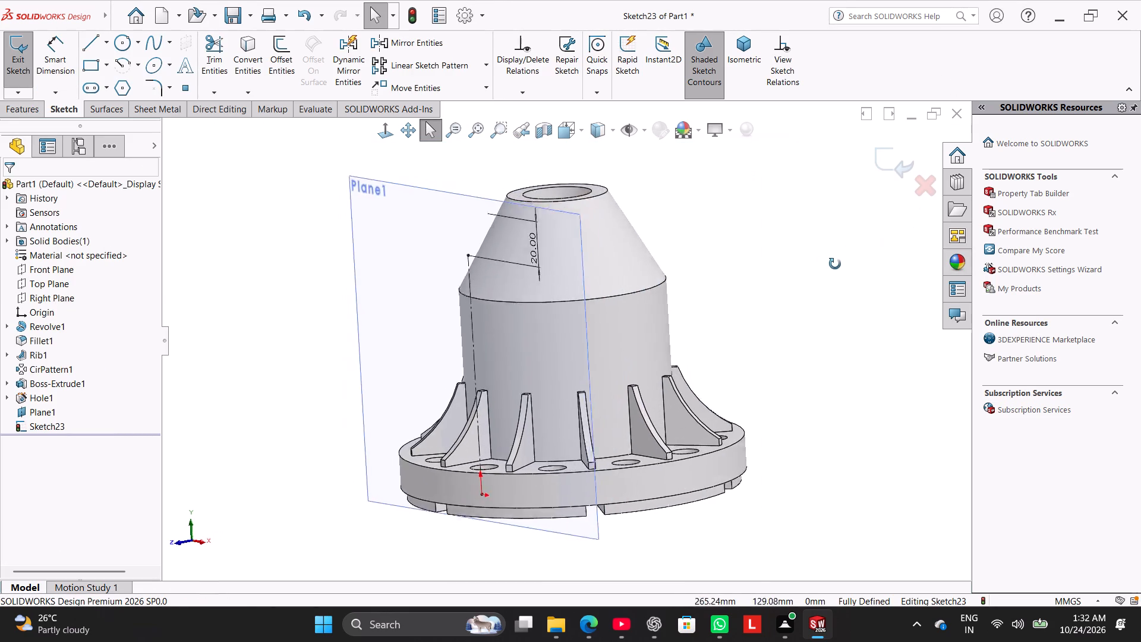
middle_drag(835, 264, 820, 309)
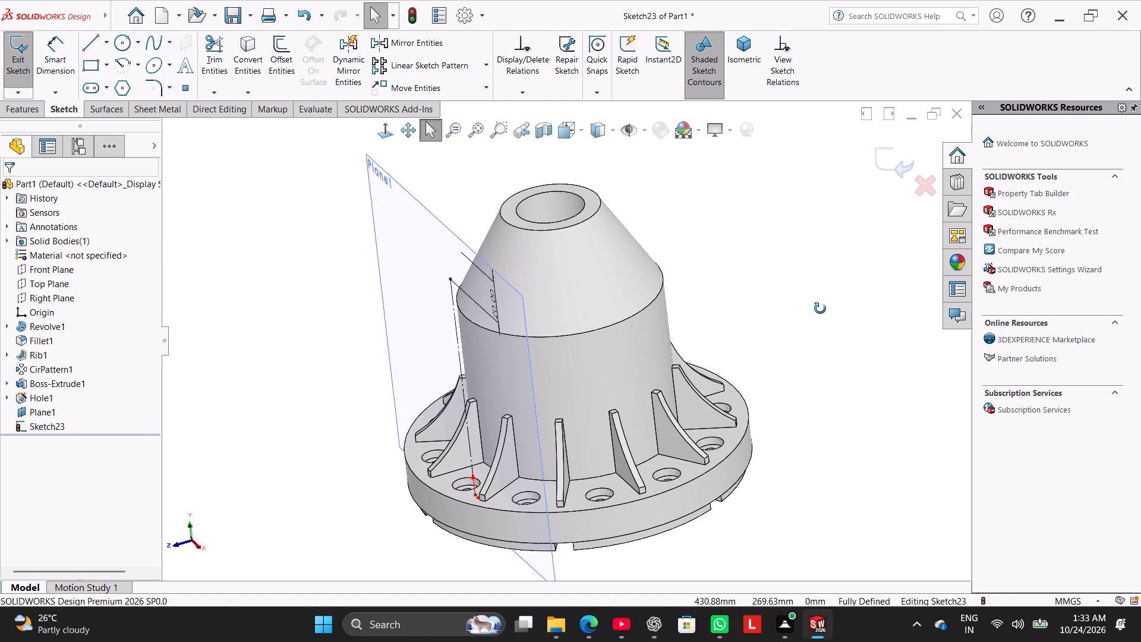
middle_drag(820, 309, 827, 254)
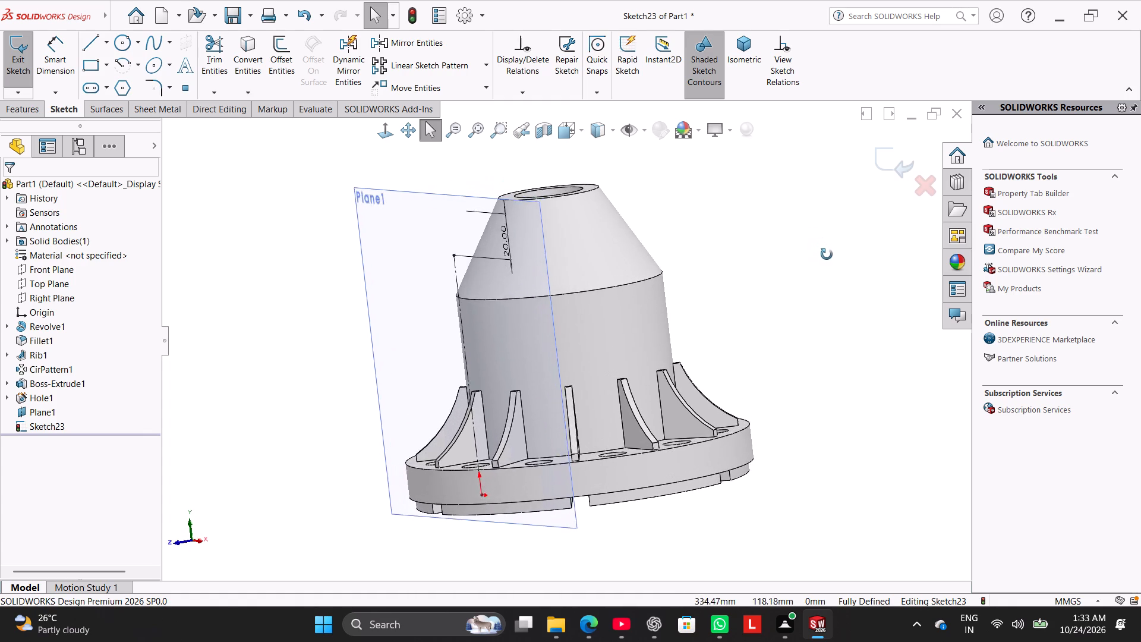
middle_drag(827, 254, 796, 258)
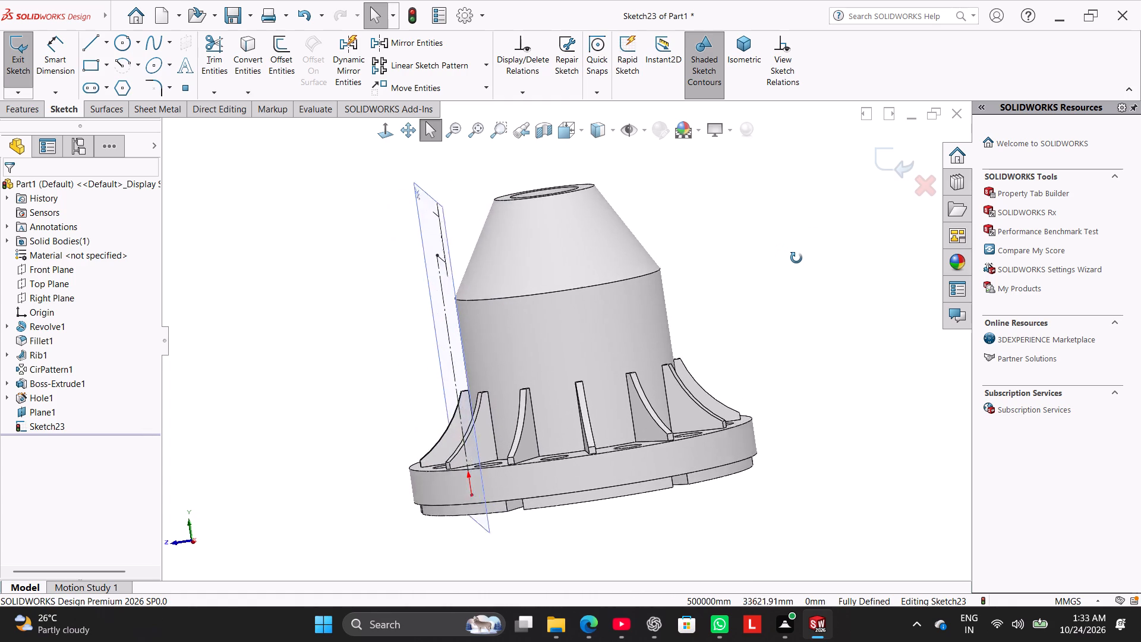
middle_drag(796, 258, 795, 269)
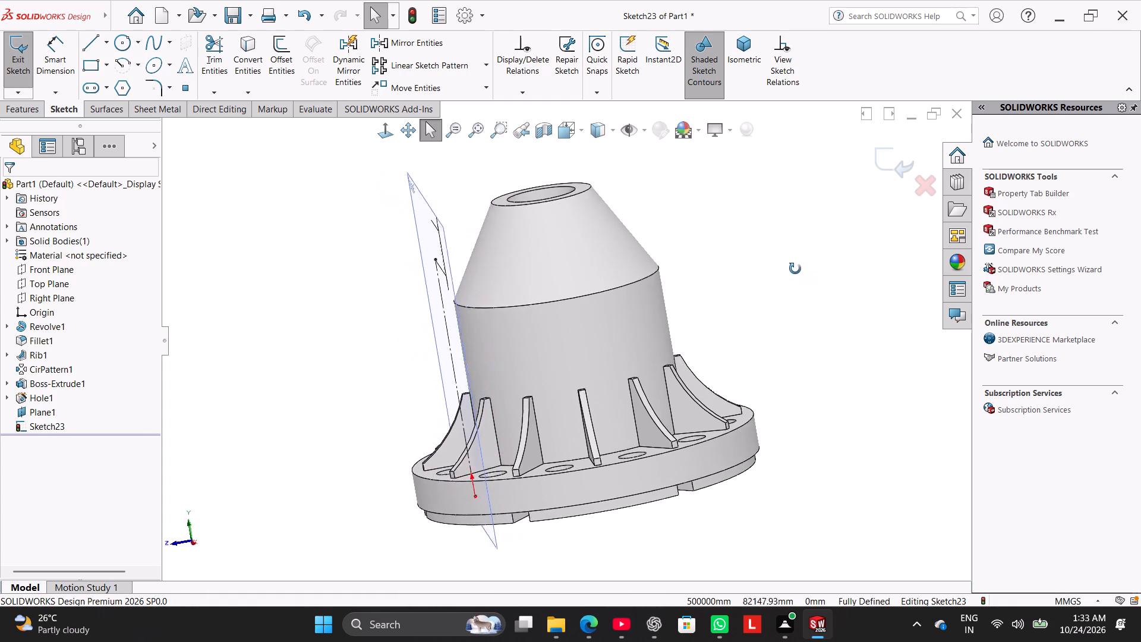
middle_drag(795, 269, 798, 218)
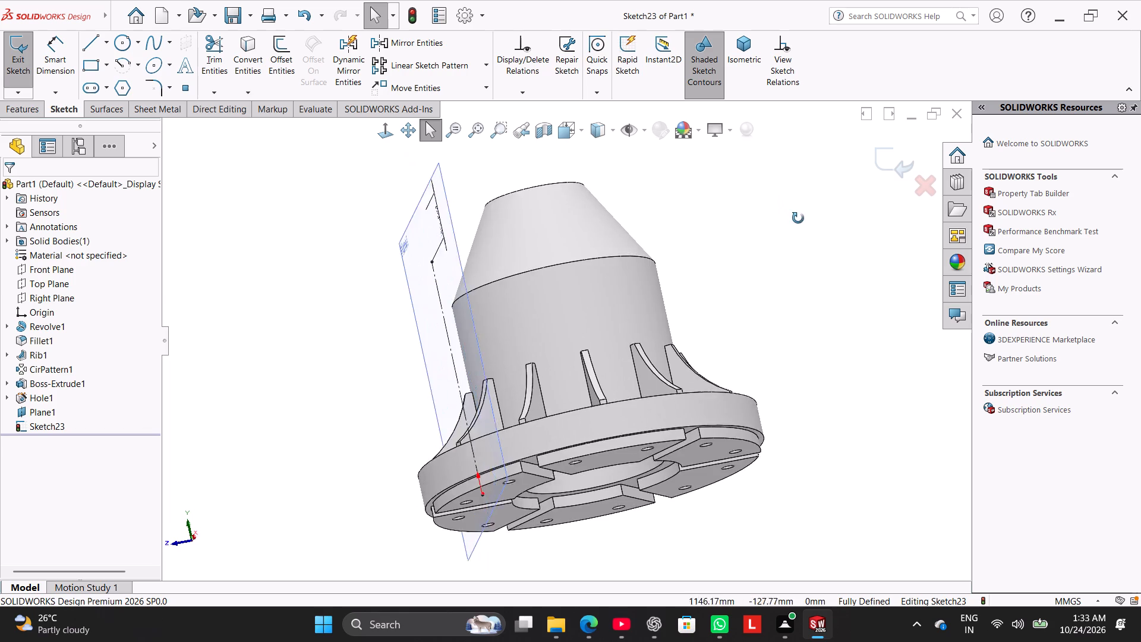
middle_drag(798, 218, 795, 276)
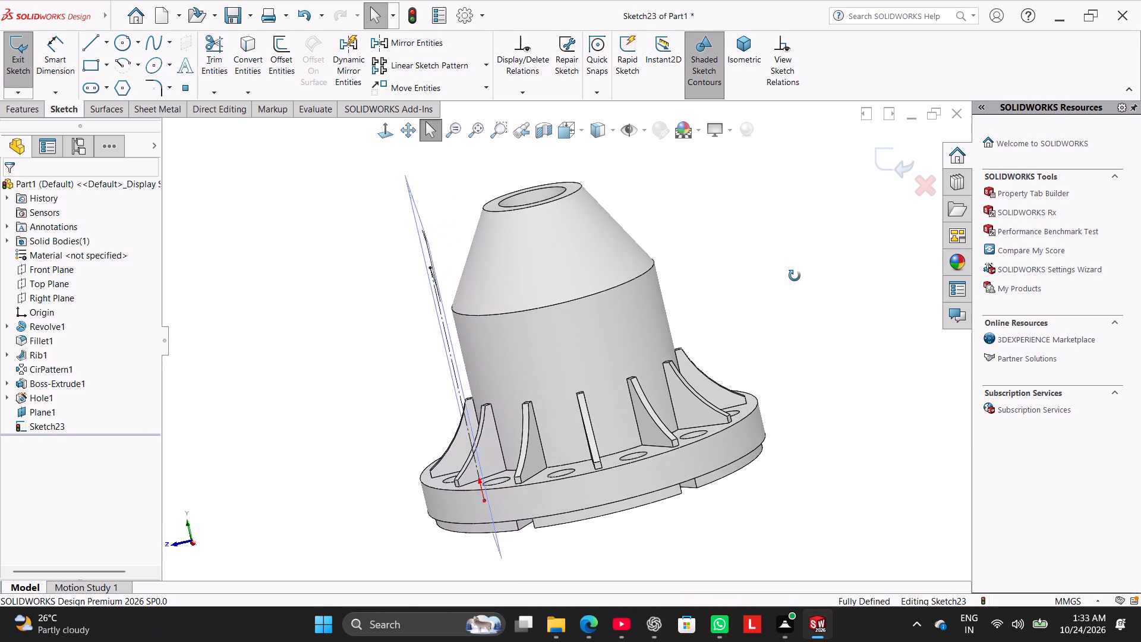
middle_drag(795, 276, 796, 244)
middle_click(792, 243)
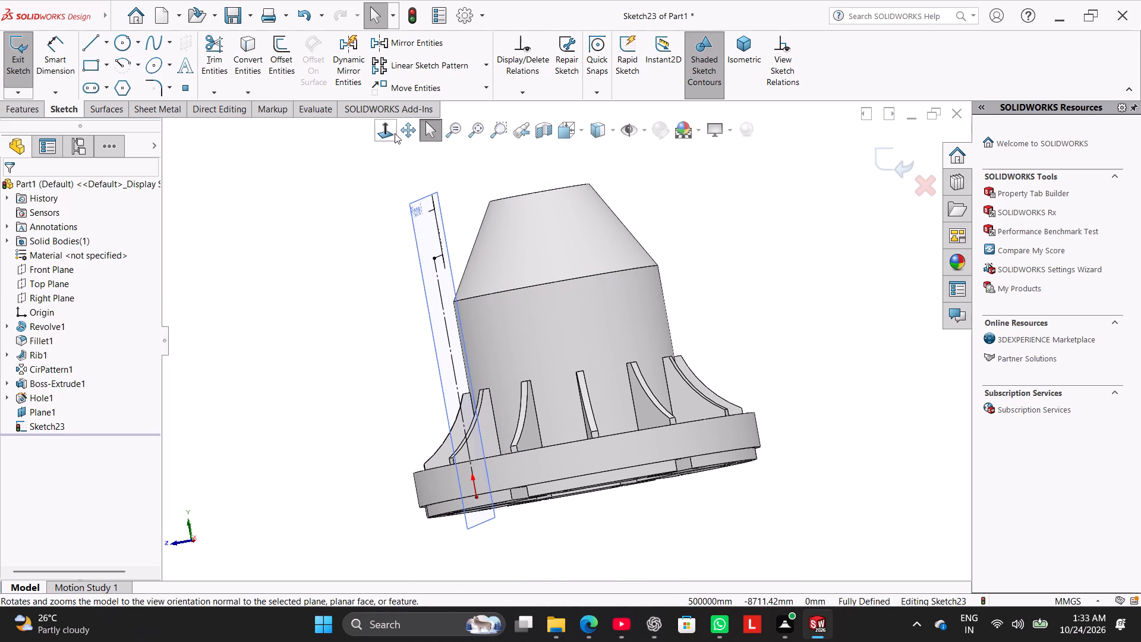
click(395, 133)
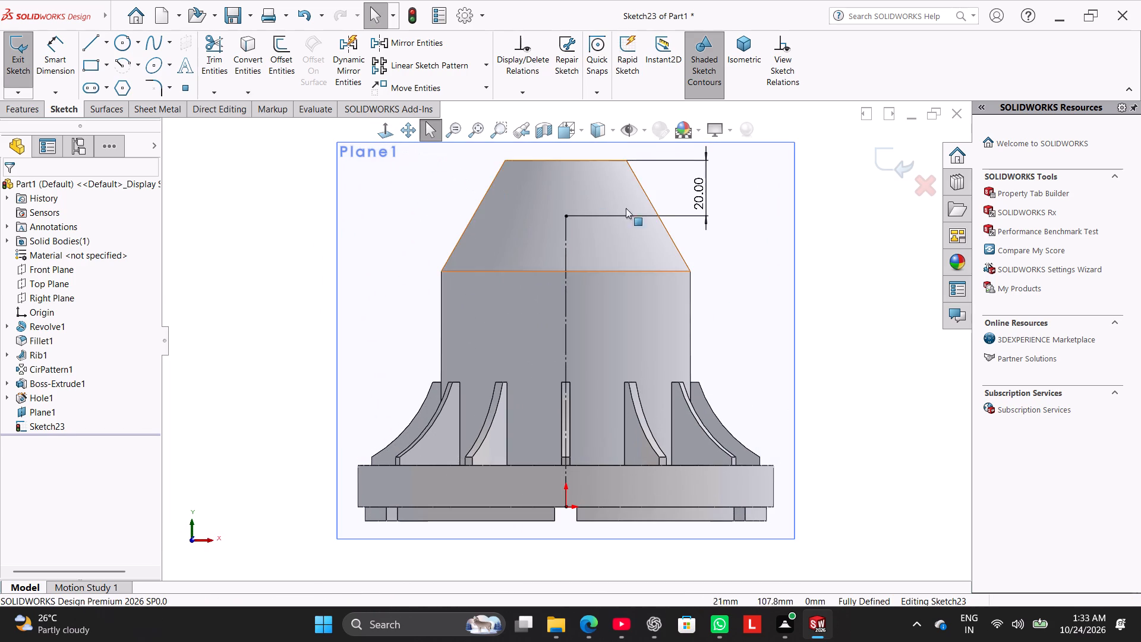
Close the construction line sketch and start a new sketch on the Right Plane.
click(23, 61)
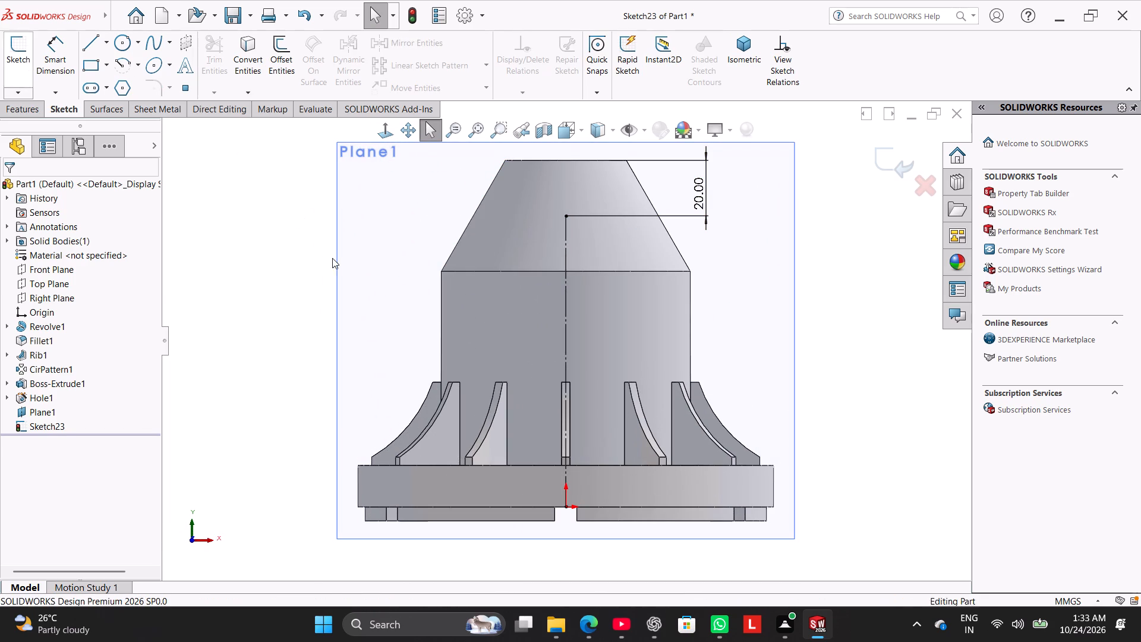
click(334, 260)
click(301, 273)
middle_drag(322, 270, 185, 268)
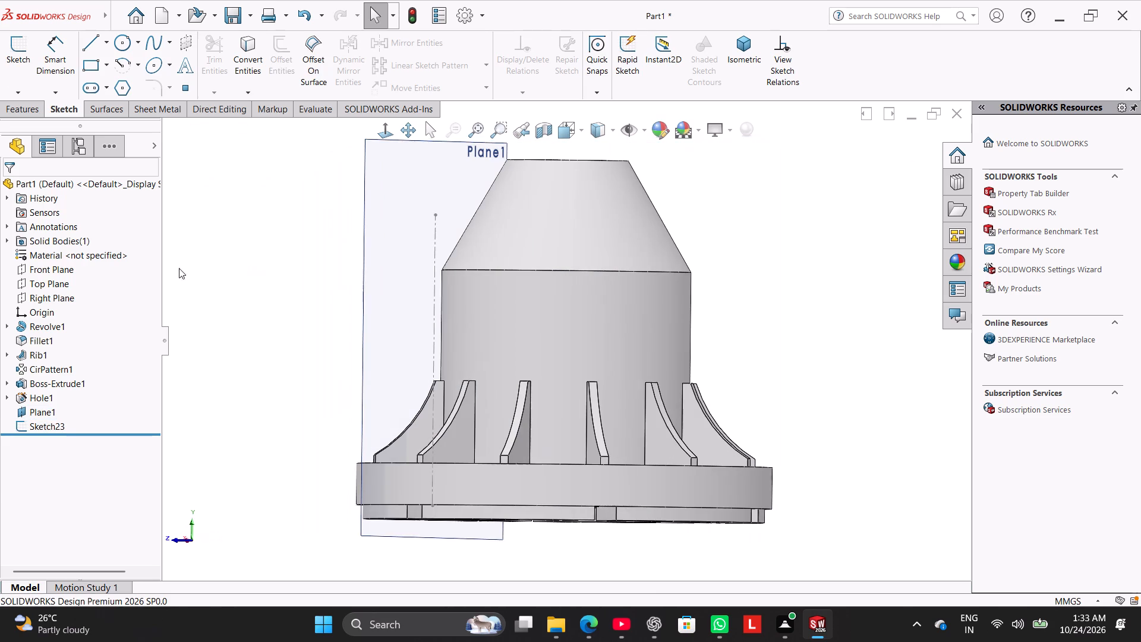
click(67, 294)
click(84, 278)
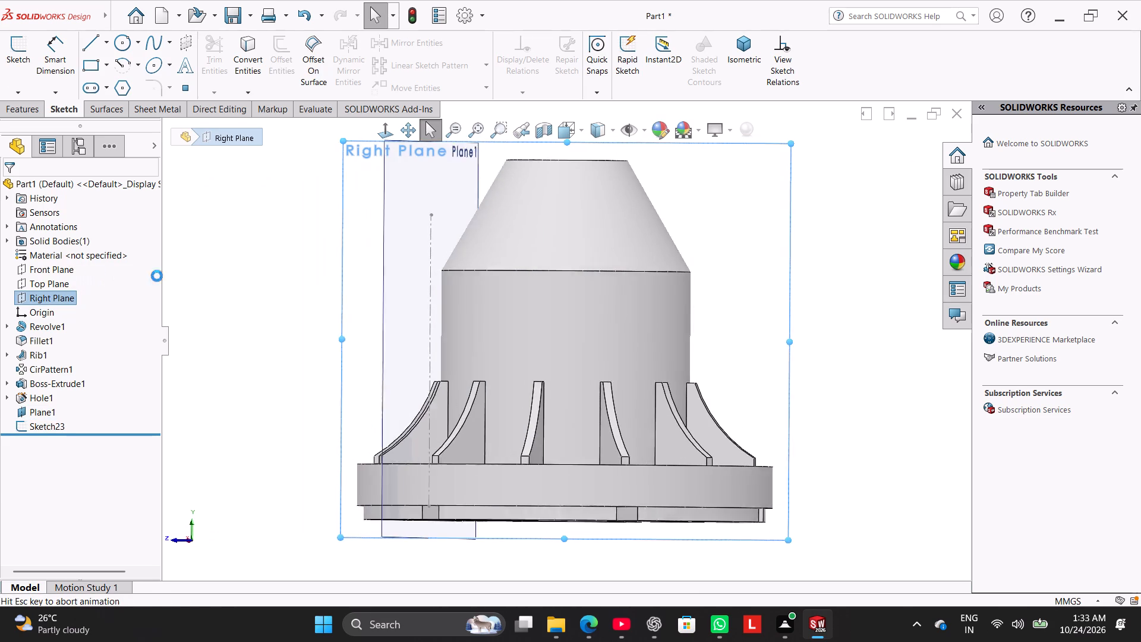
click(249, 270)
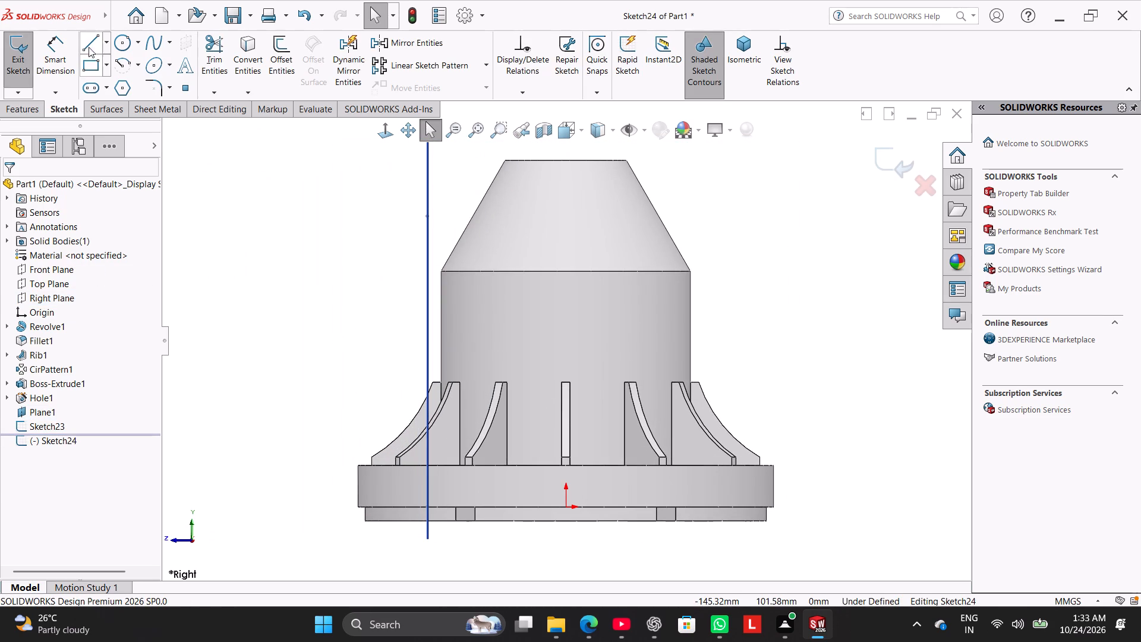
Draw a horizontal centerline about 17 mm long from the vertical construction line's upper end to the cone's slanted edge.
click(108, 45)
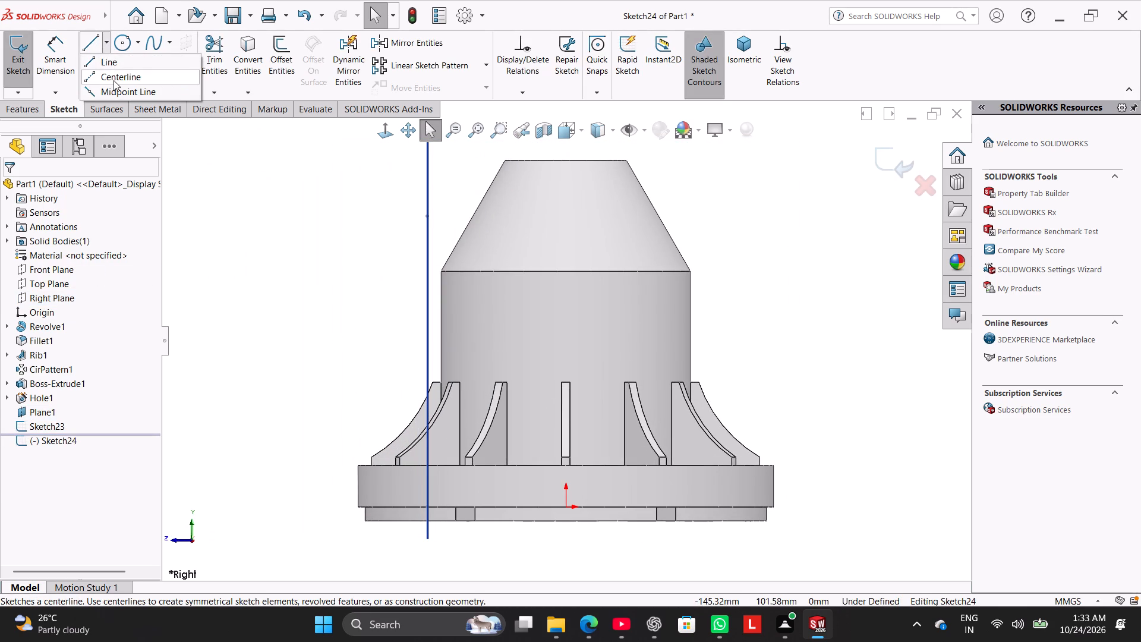
click(109, 75)
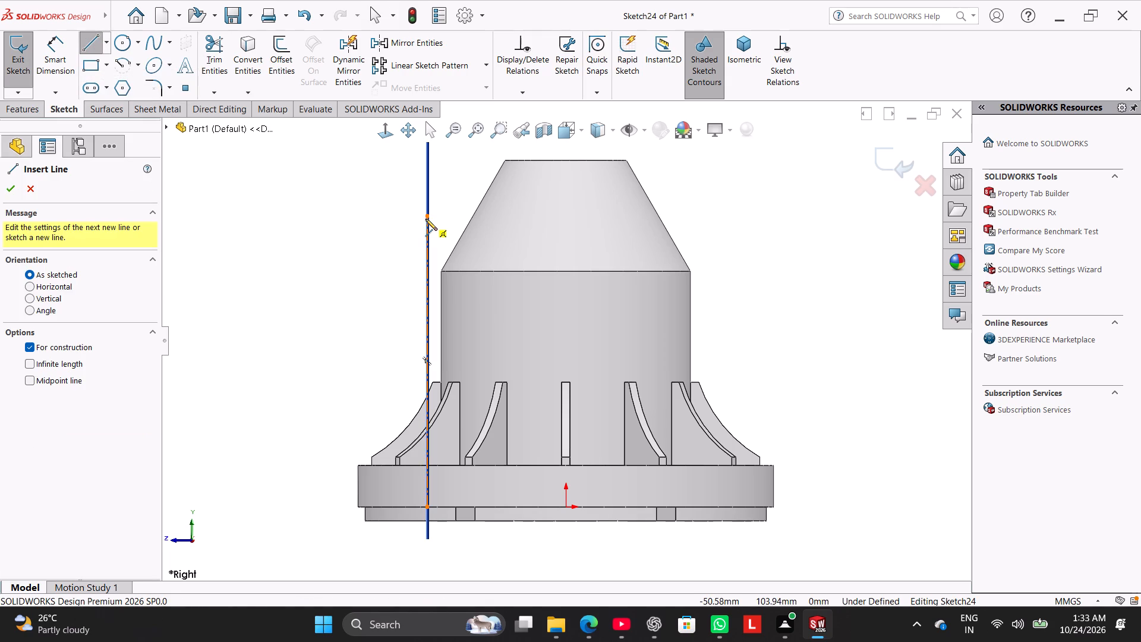
click(425, 216)
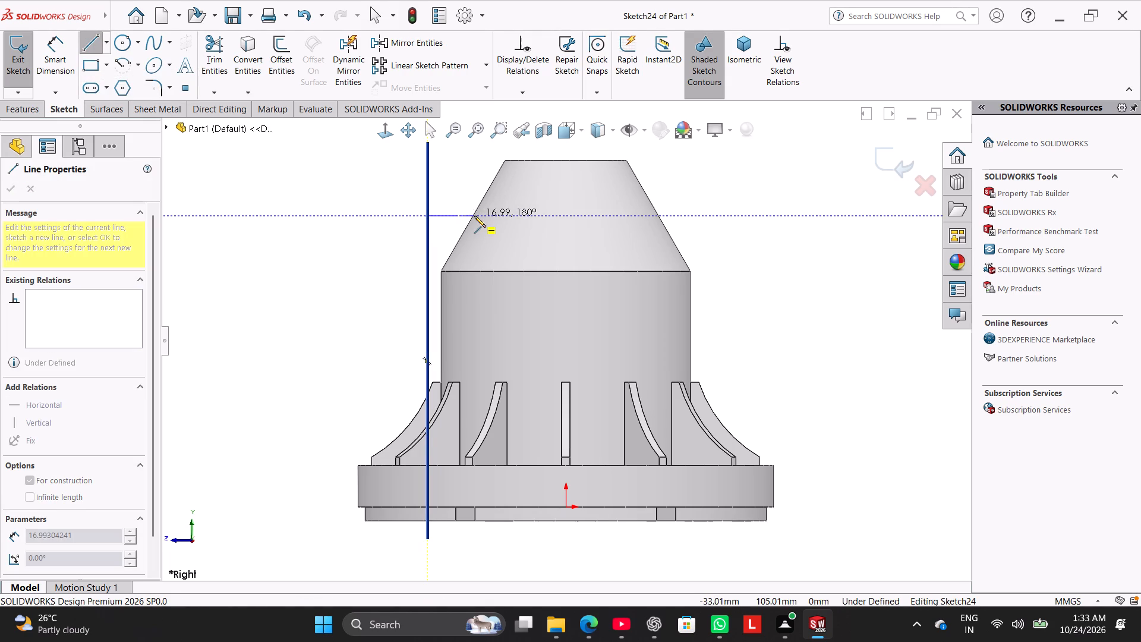
click(475, 215)
right_click(316, 203)
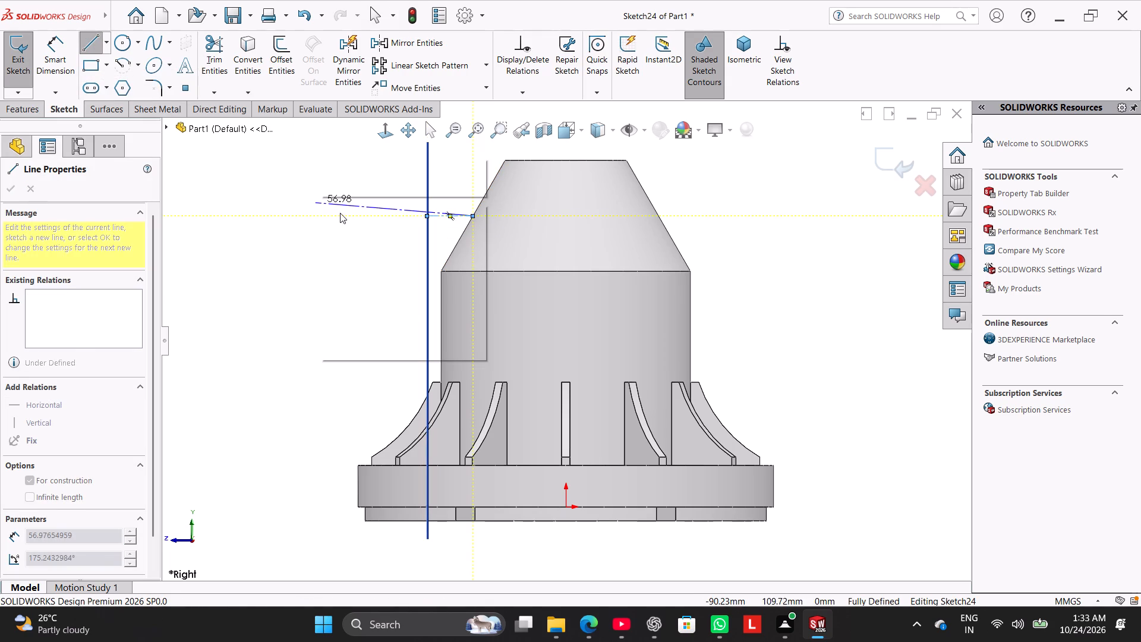
click(343, 213)
middle_drag(342, 235, 377, 283)
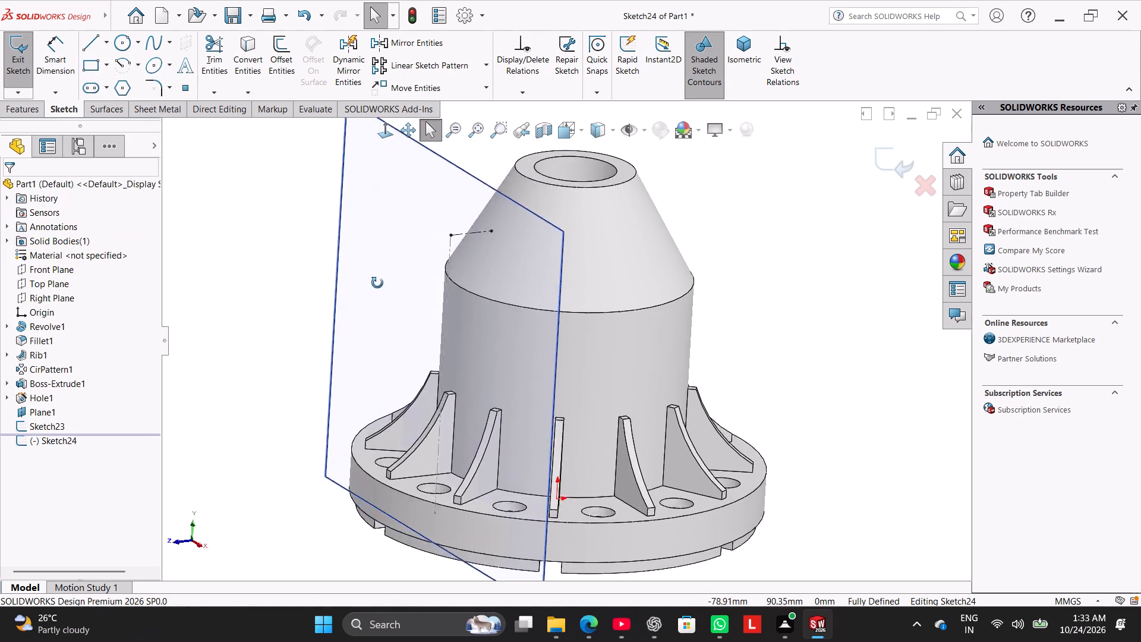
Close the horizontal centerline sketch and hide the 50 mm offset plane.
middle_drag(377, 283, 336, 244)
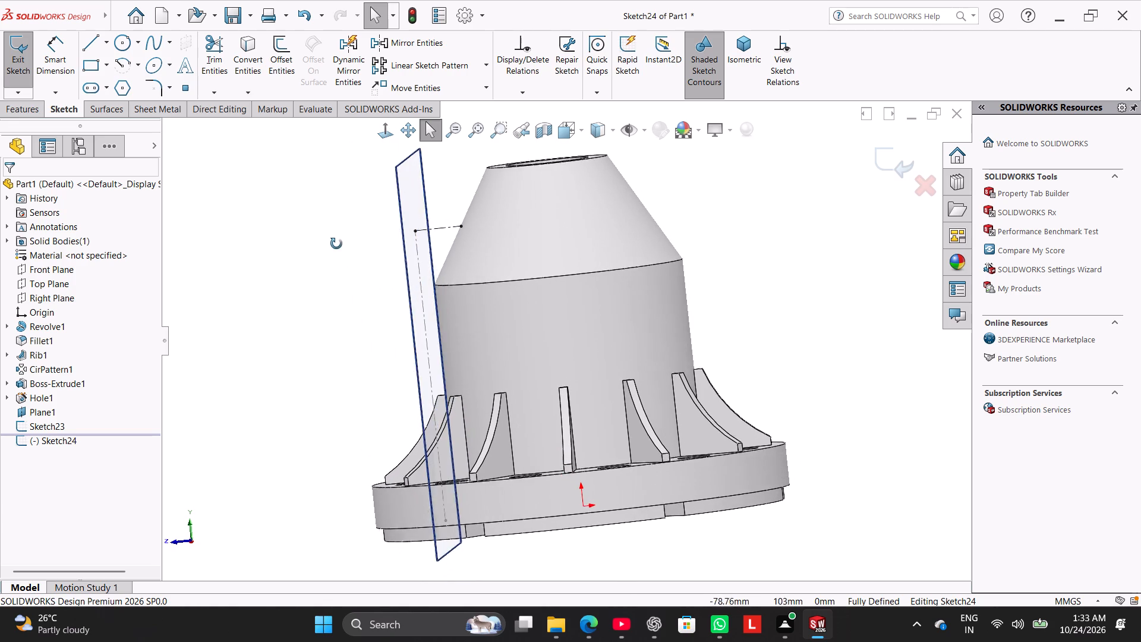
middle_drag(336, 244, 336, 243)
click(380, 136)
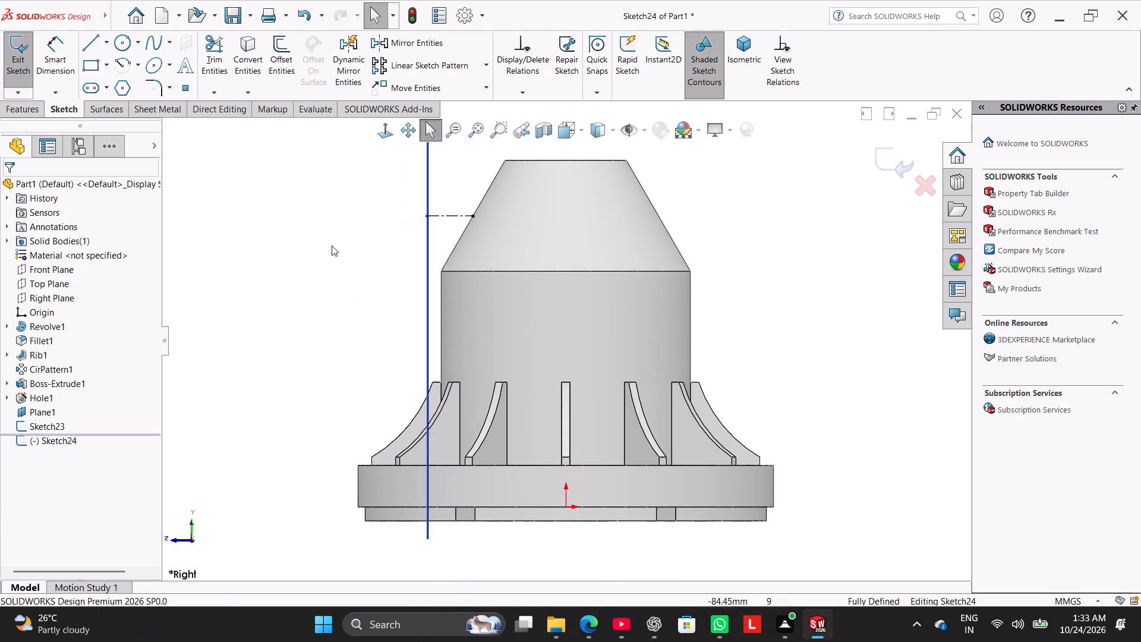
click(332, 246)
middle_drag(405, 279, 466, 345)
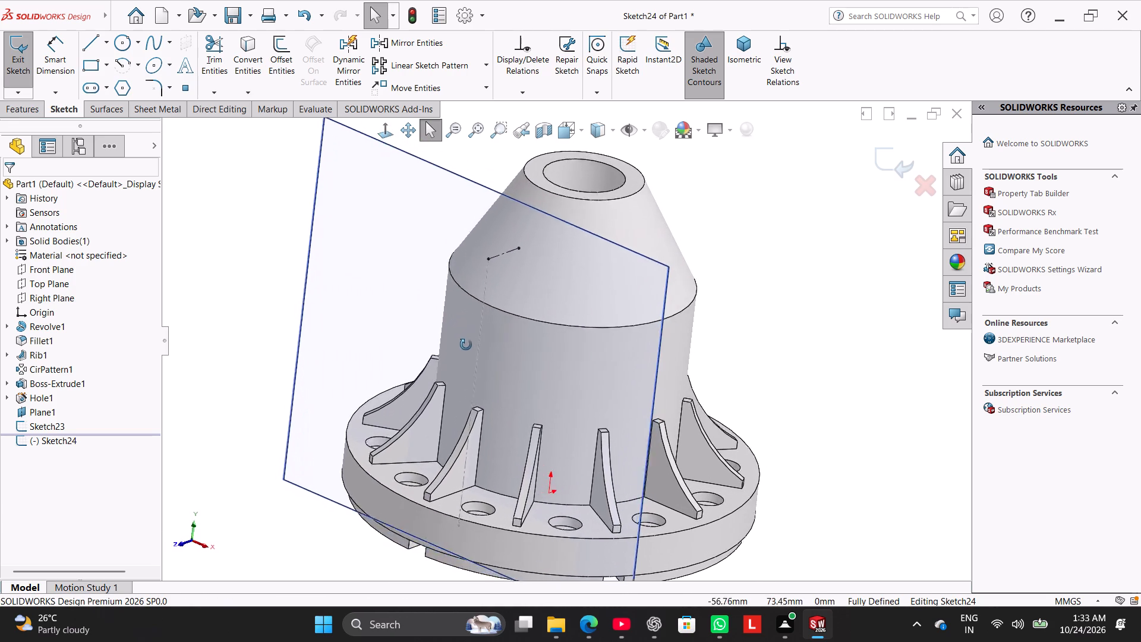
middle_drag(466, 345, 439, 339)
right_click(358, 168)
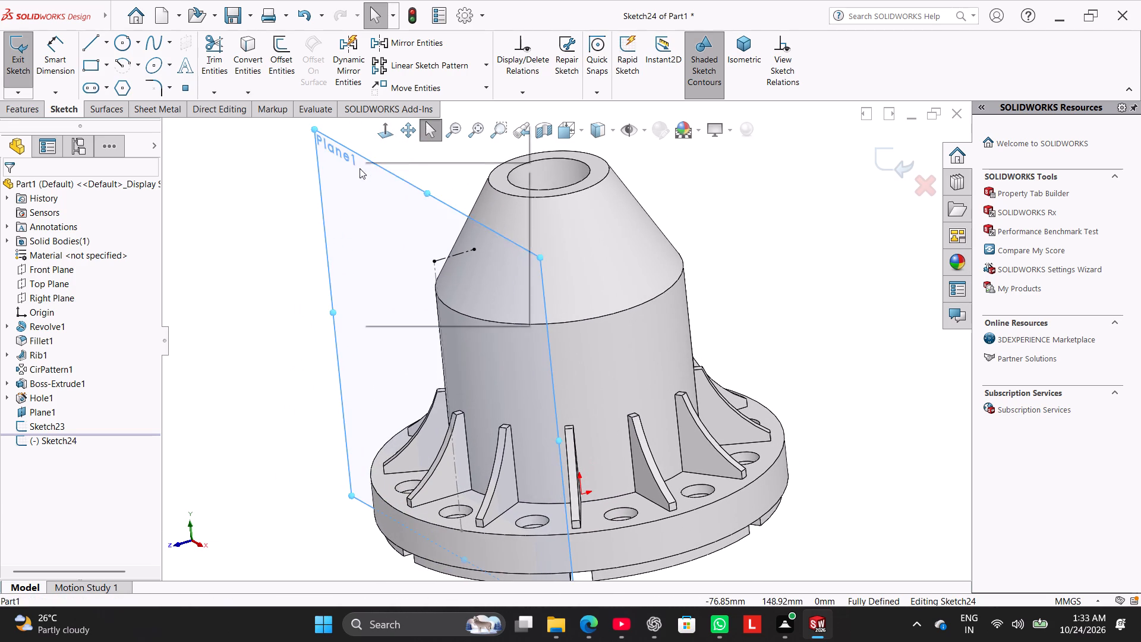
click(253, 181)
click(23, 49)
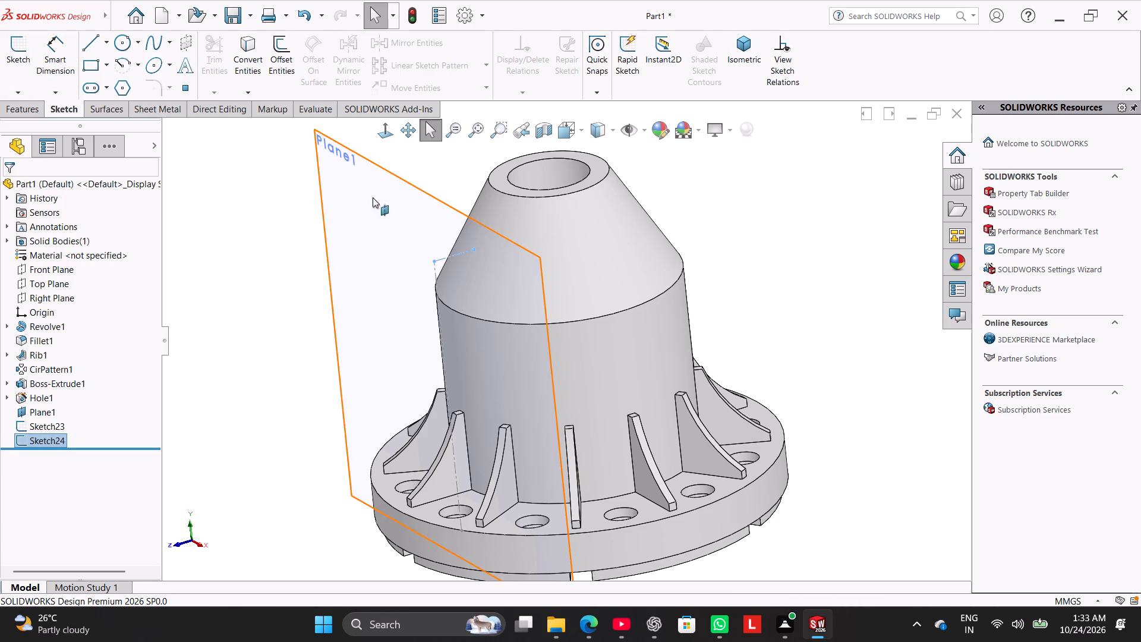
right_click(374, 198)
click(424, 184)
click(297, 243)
Delete the offset plane Plane1 together with its two dependent centerline sketches.
middle_drag(395, 267, 345, 189)
scroll(397, 267, up, 1)
middle_drag(337, 219, 367, 272)
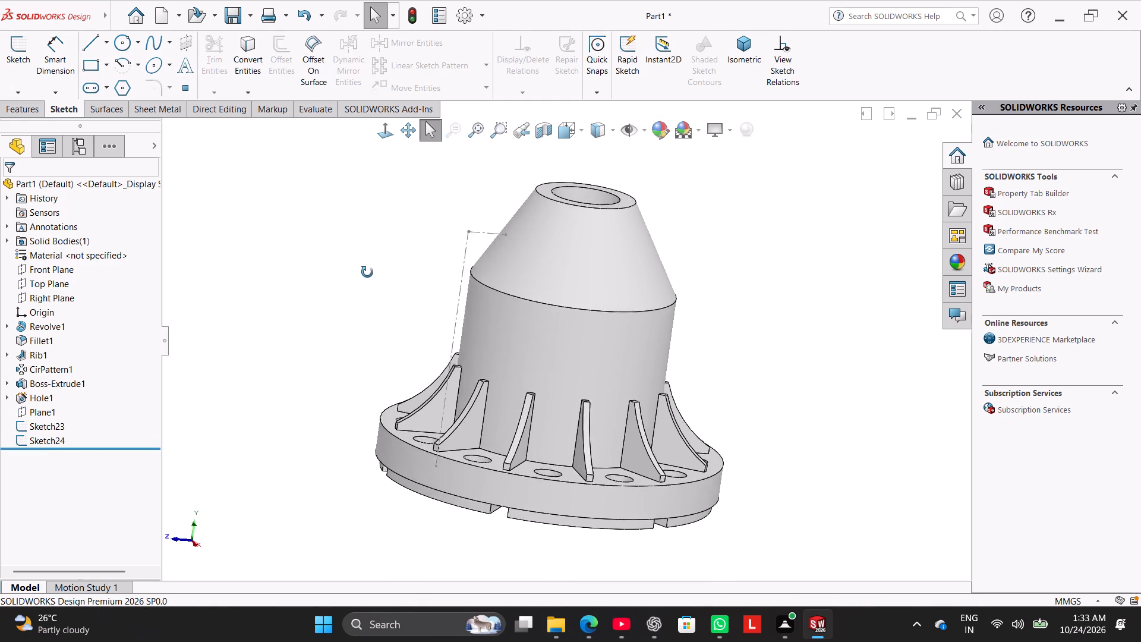
middle_drag(367, 272, 347, 337)
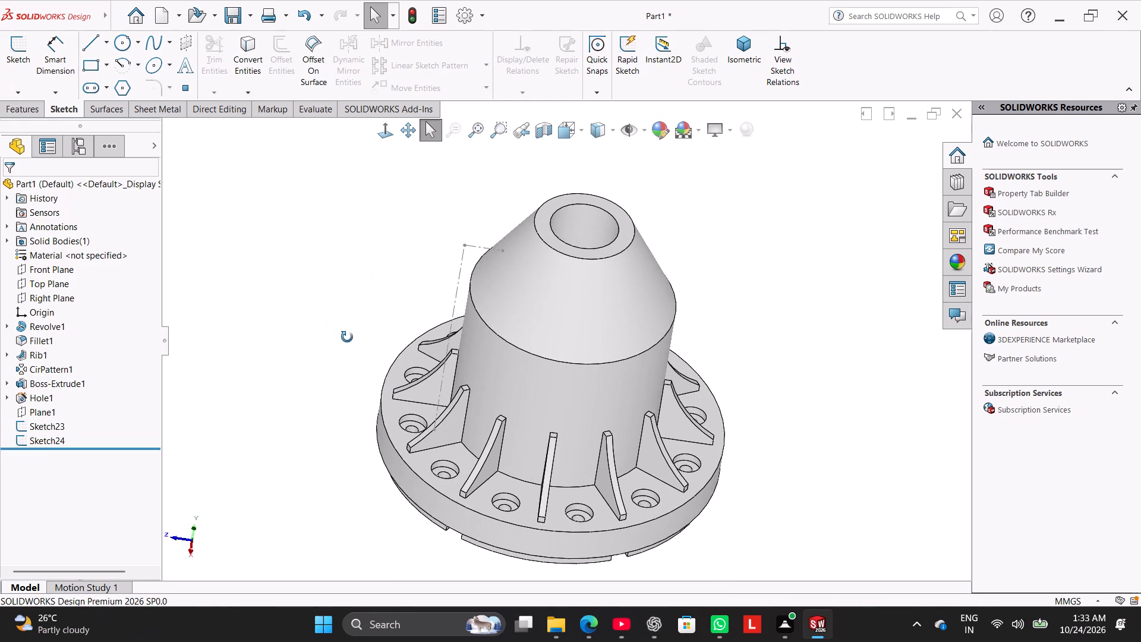
middle_drag(347, 337, 377, 297)
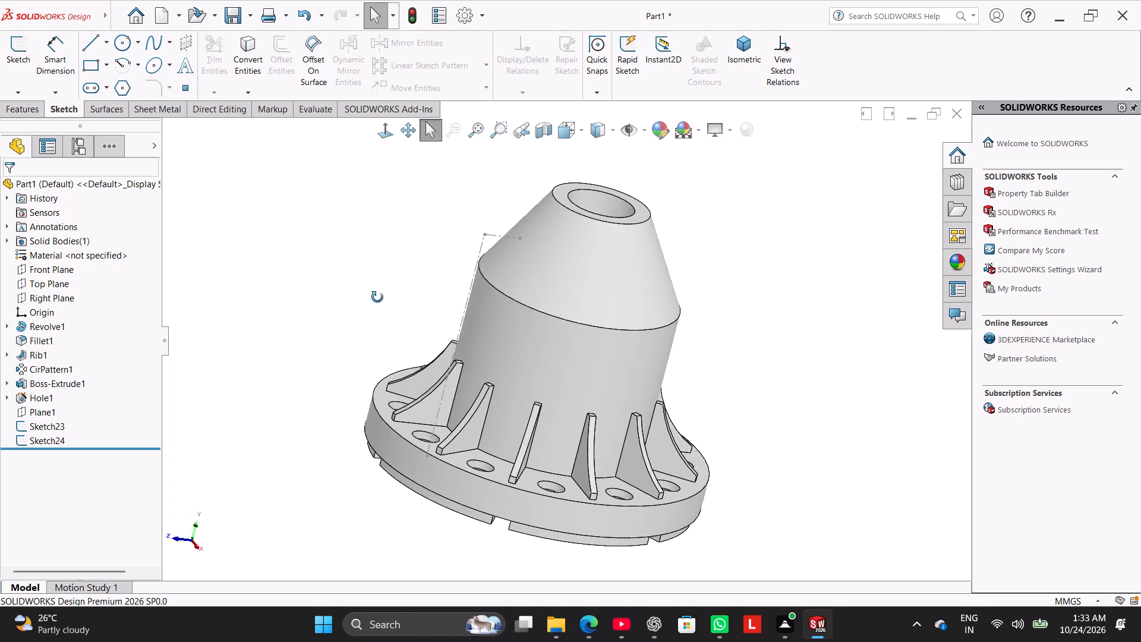
middle_drag(377, 297, 355, 278)
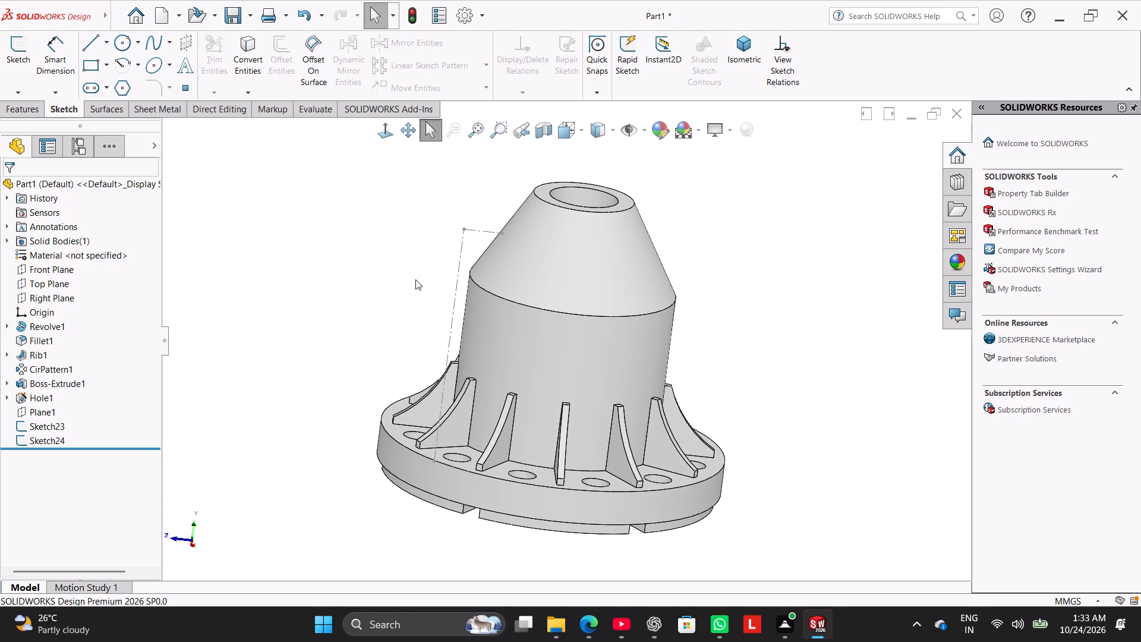
right_click(50, 412)
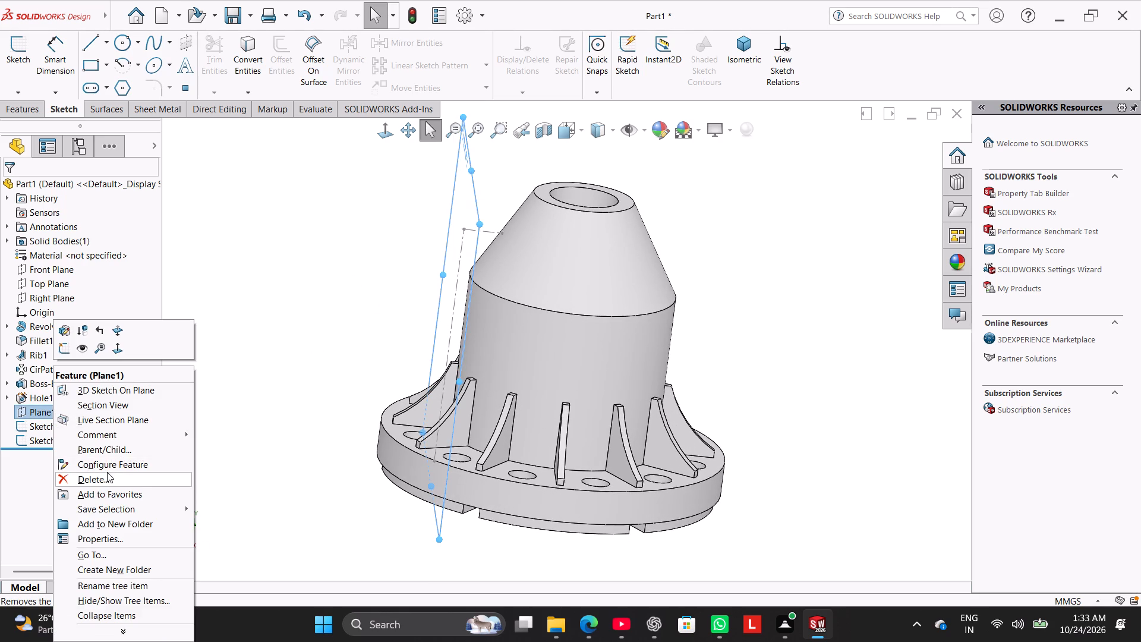
click(111, 477)
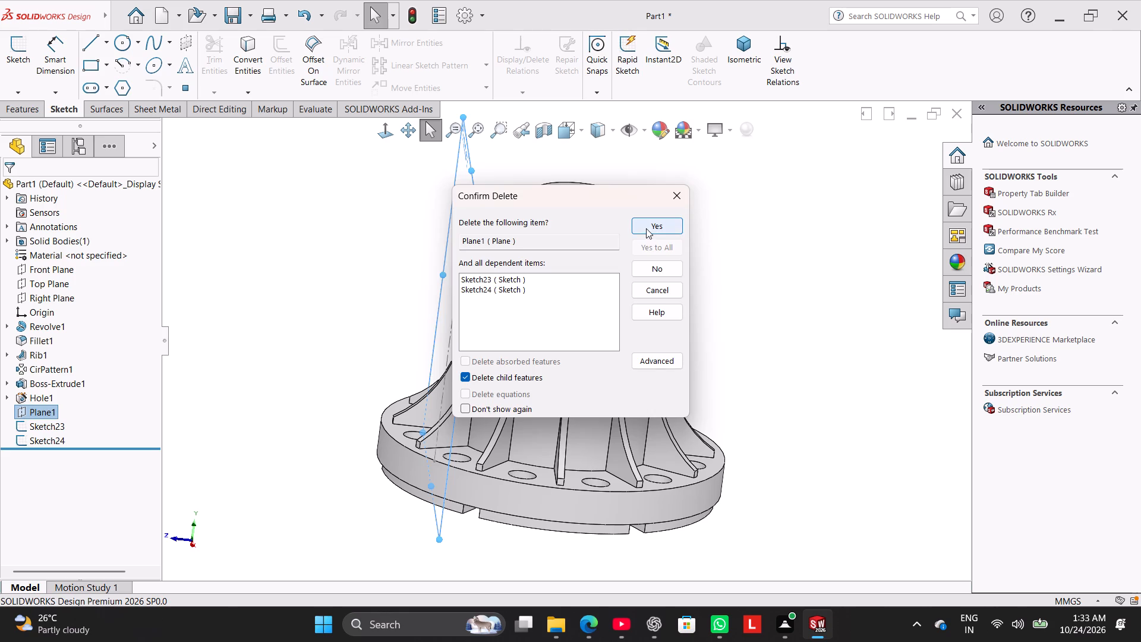
click(646, 228)
click(360, 311)
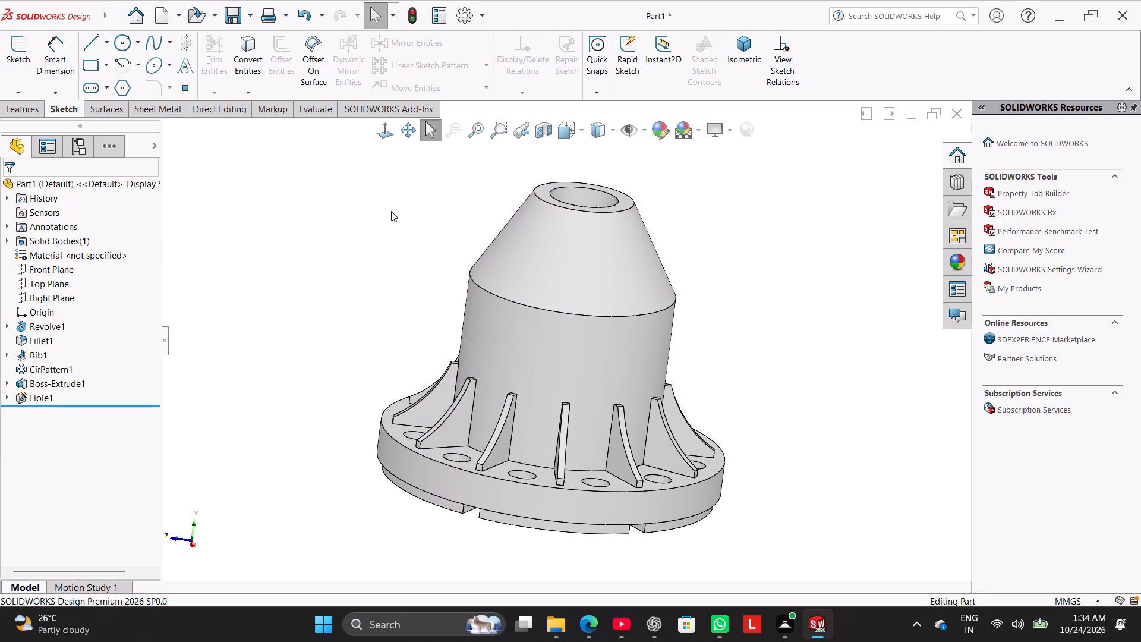
On the Front Plane, sketch a vertical centerline about 106 mm long from the origin up inside the cone.
click(65, 270)
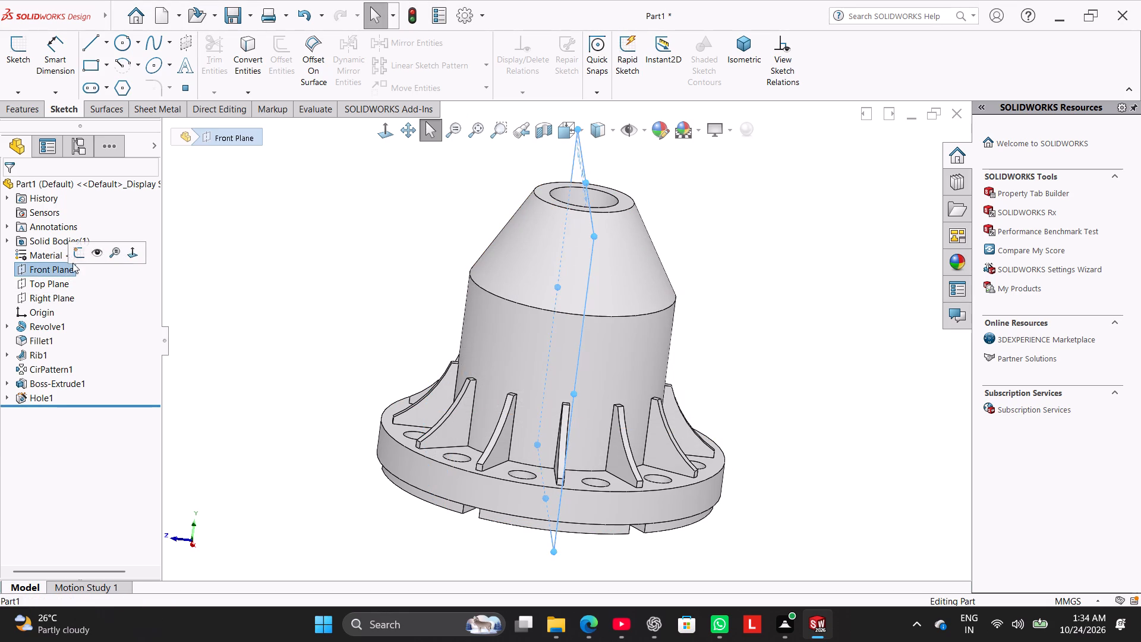
click(77, 254)
click(241, 231)
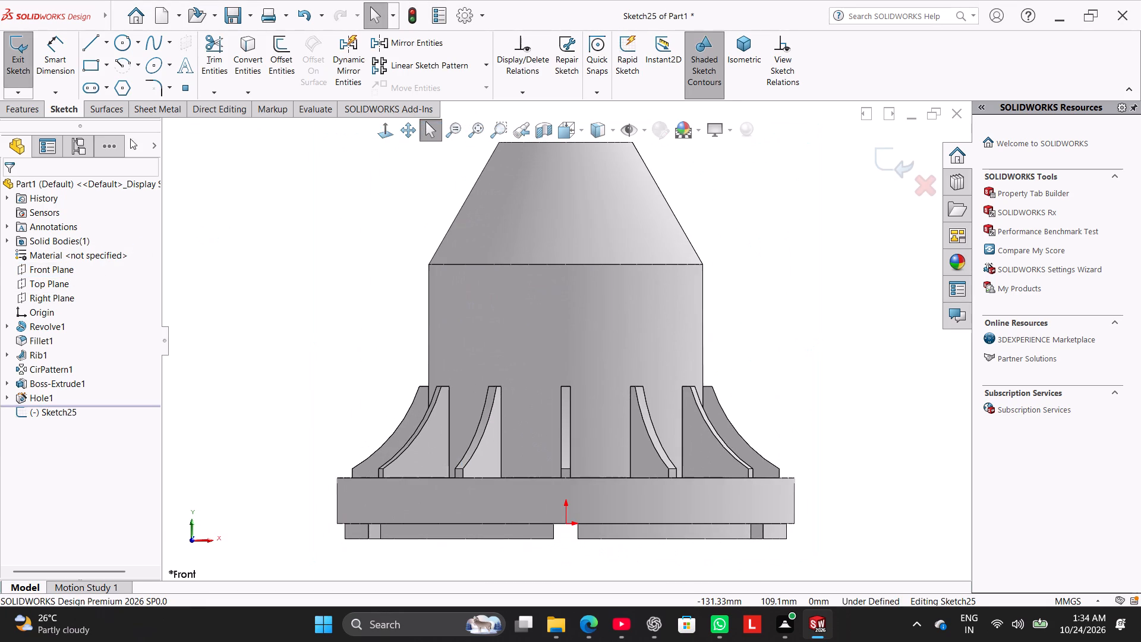
click(106, 42)
click(118, 73)
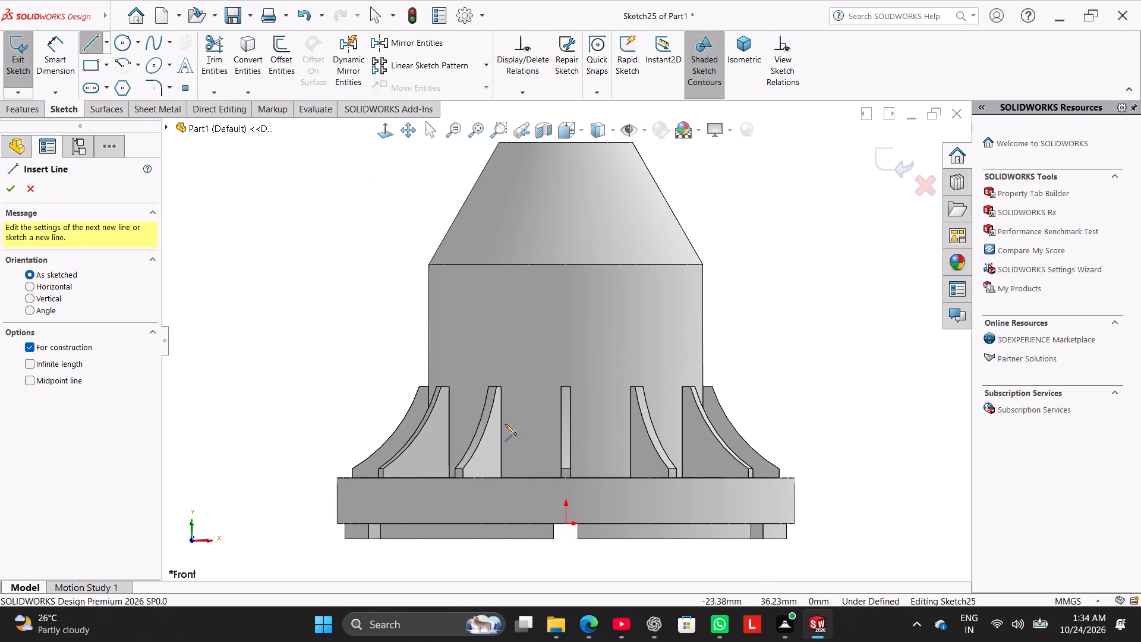
click(566, 526)
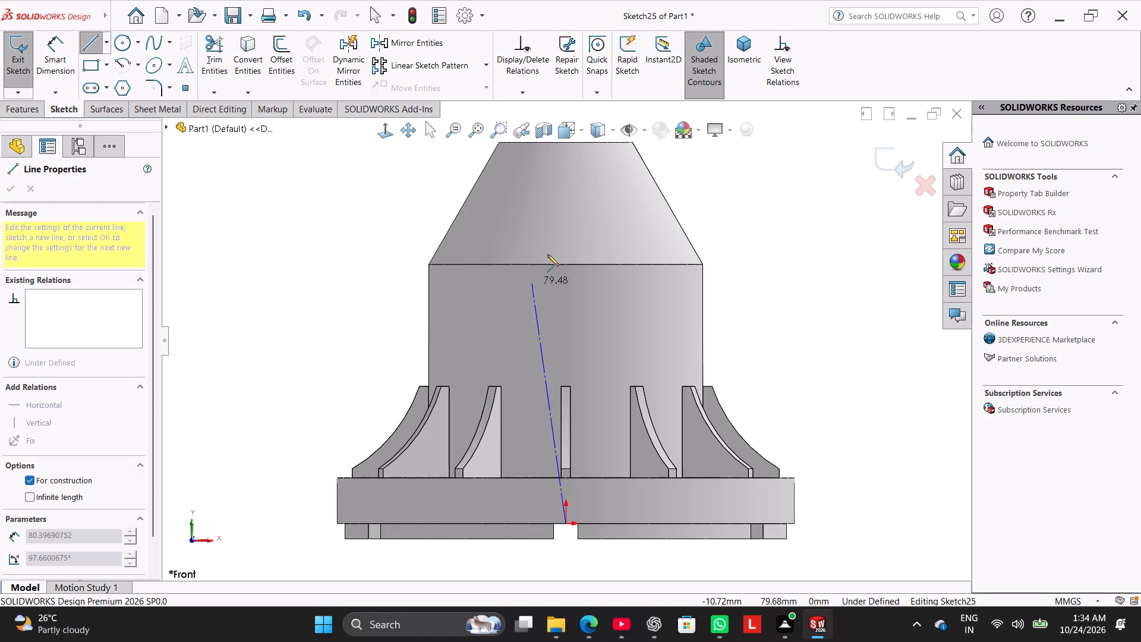
click(565, 202)
right_click(368, 194)
click(379, 196)
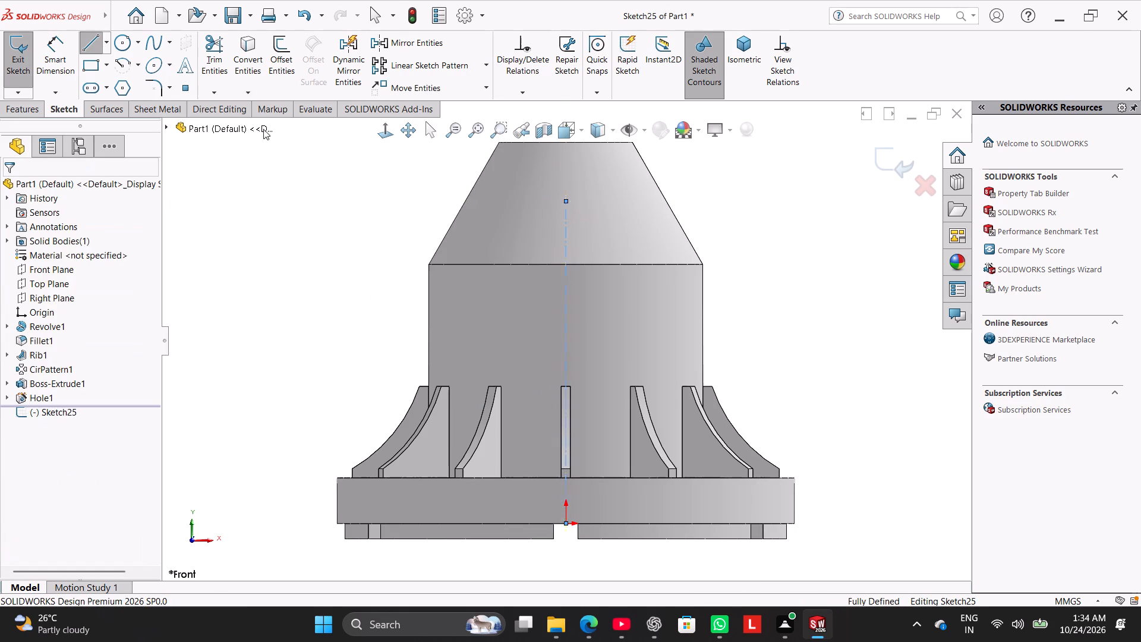
Dimension the vertical centerline's upper end 20 mm below the cone's top edge.
click(60, 46)
click(569, 202)
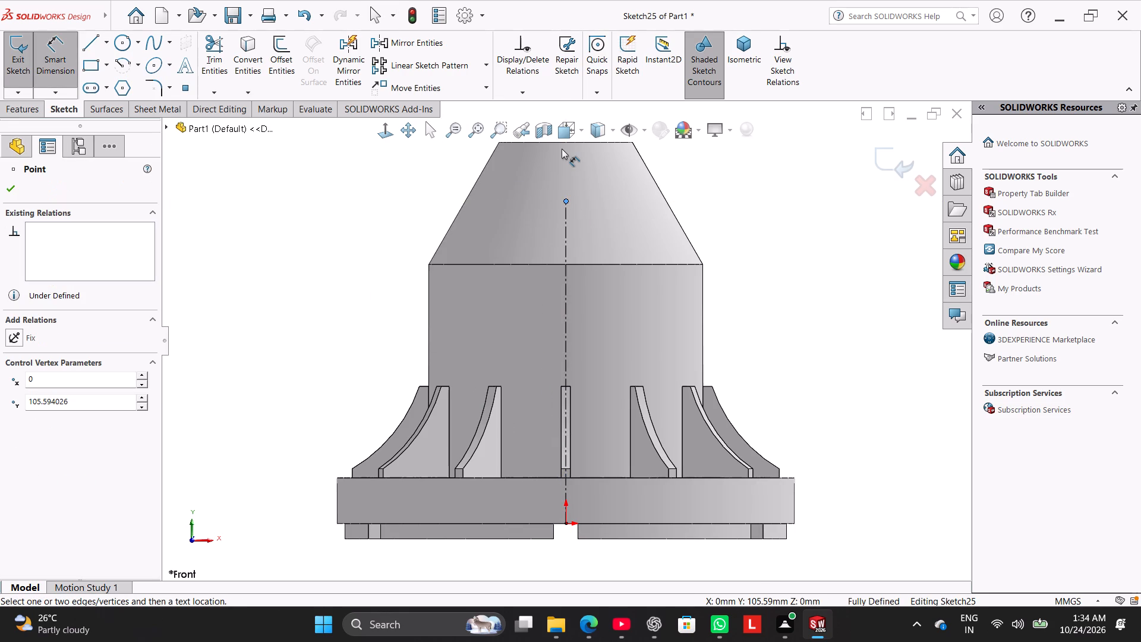
click(562, 143)
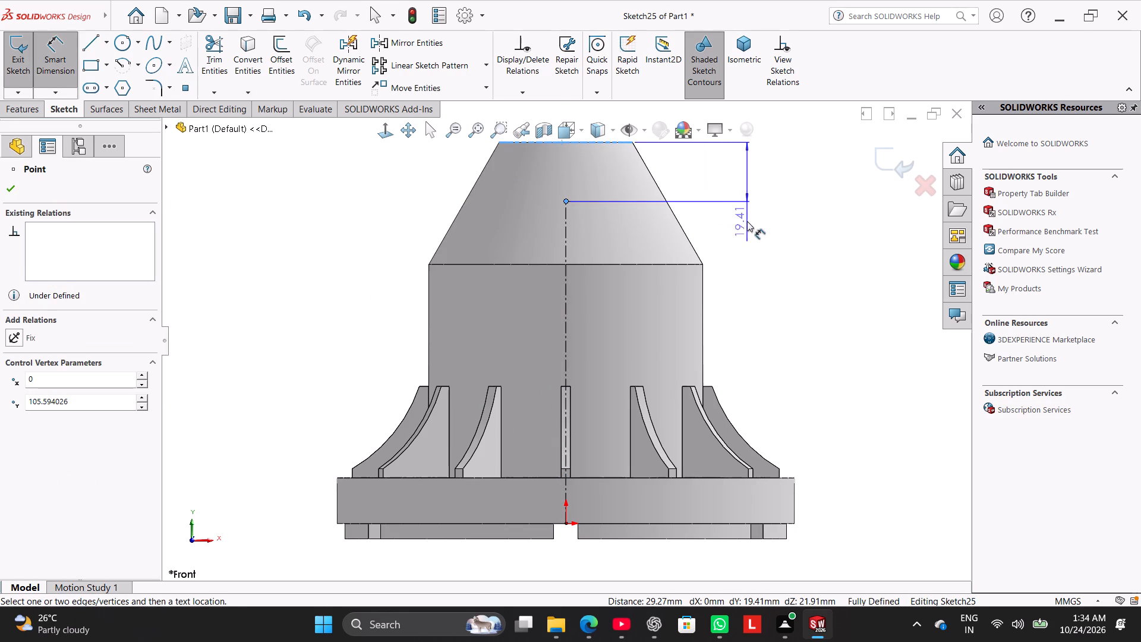
click(747, 221)
text(20)
key(Return)
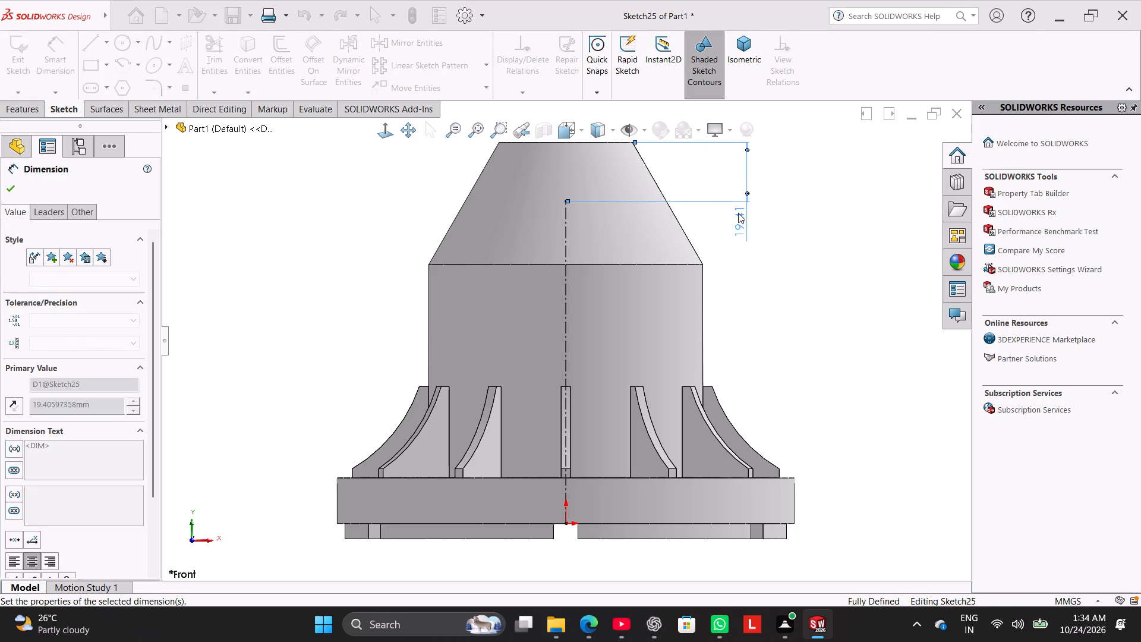
right_click(780, 223)
click(825, 263)
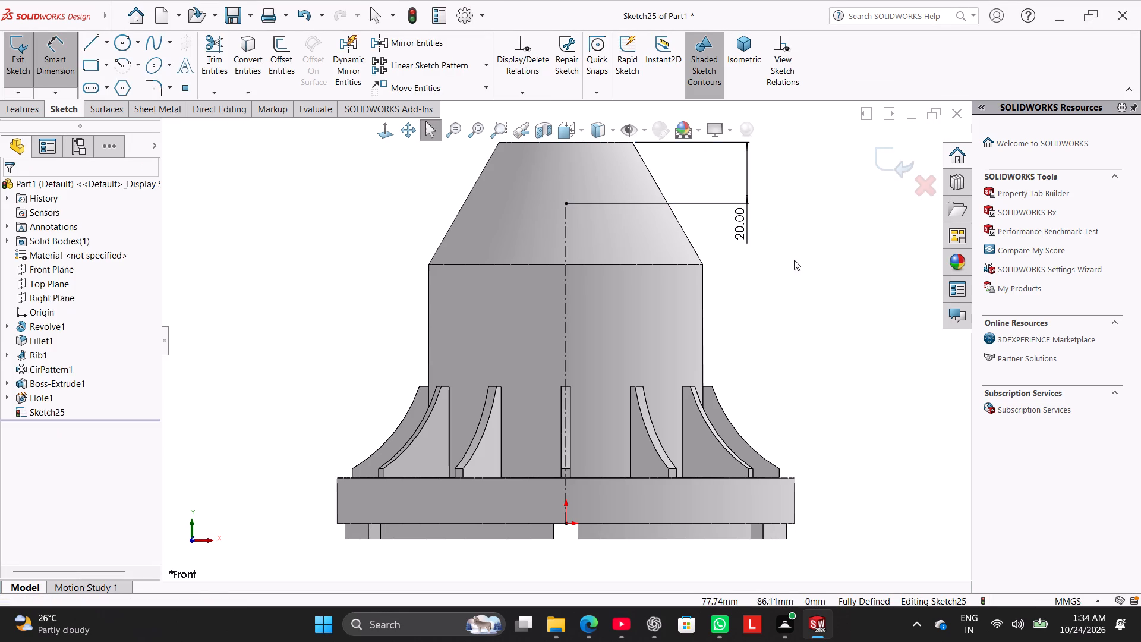
In a new Right Plane sketch, draw a horizontal centerline about 33 mm long from the vertical centerline's upper end to the cone's slanted edge.
click(68, 300)
click(83, 279)
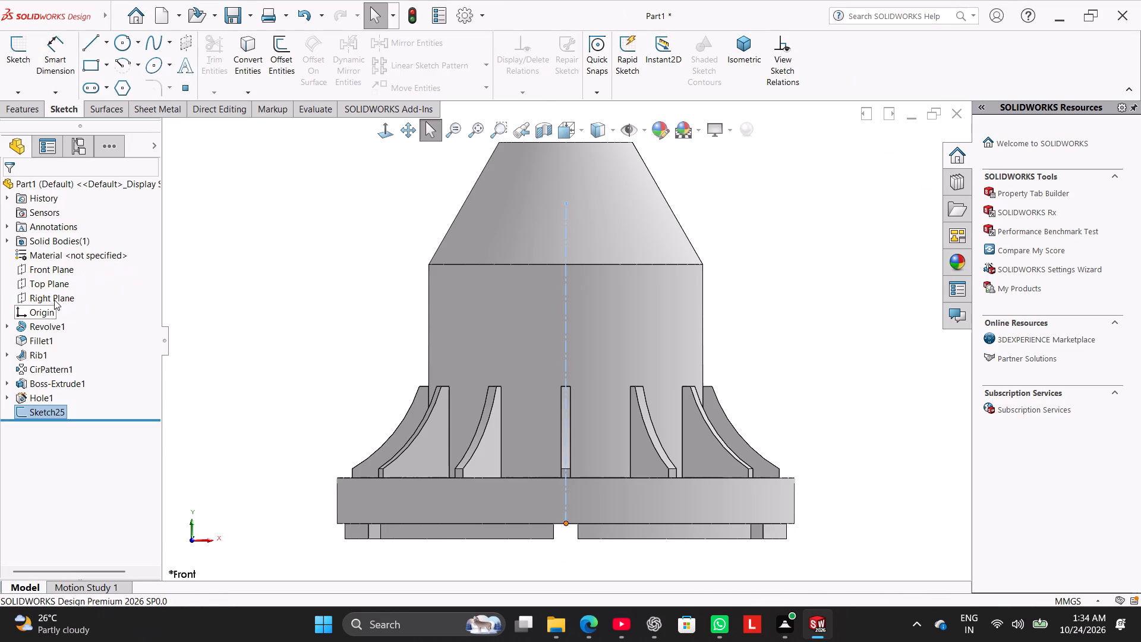
click(55, 299)
click(73, 284)
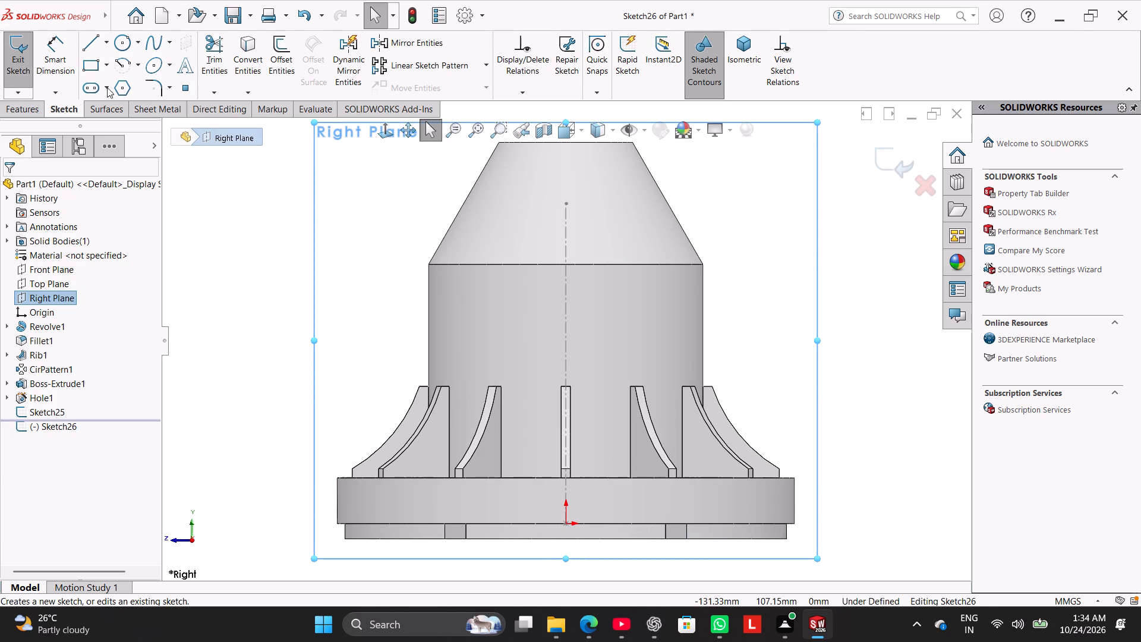
click(103, 43)
click(115, 76)
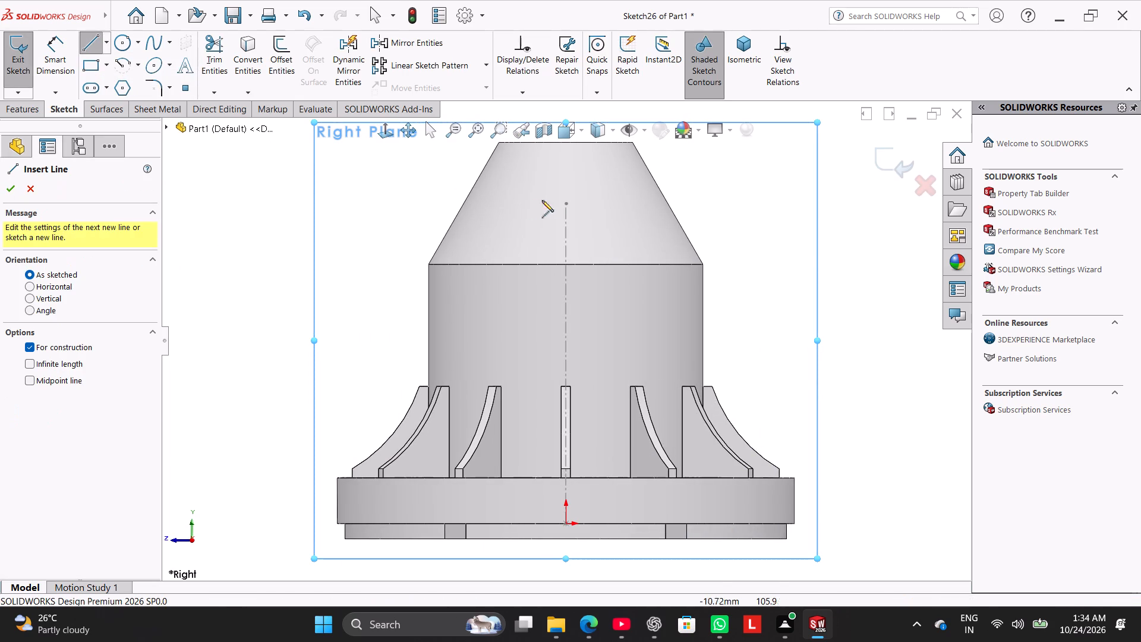
click(566, 202)
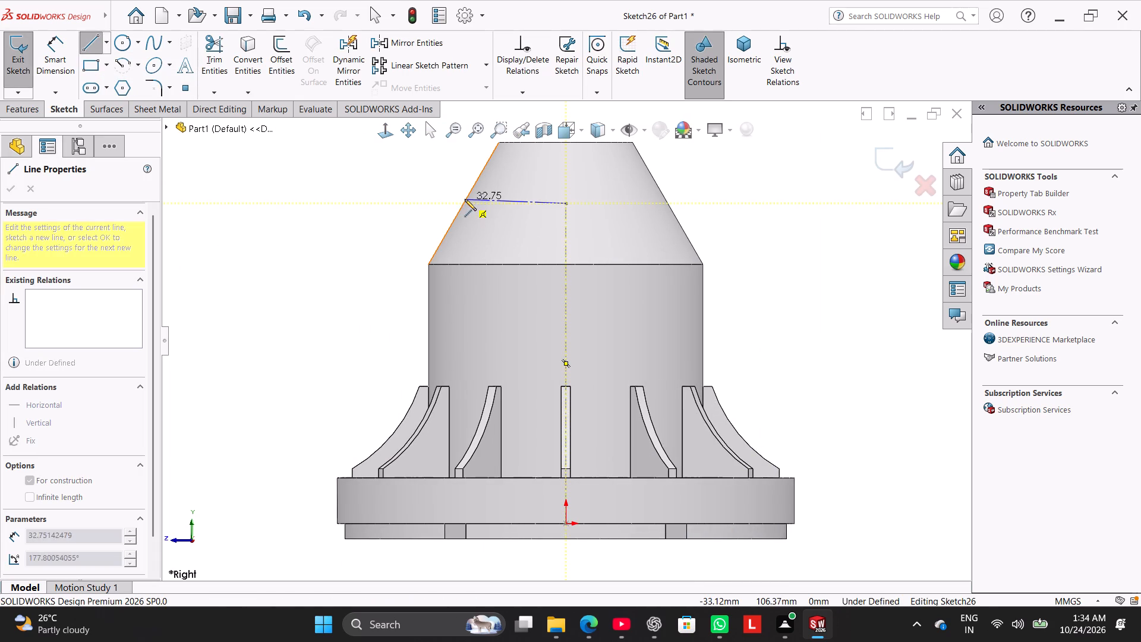
click(465, 205)
right_click(395, 183)
click(426, 192)
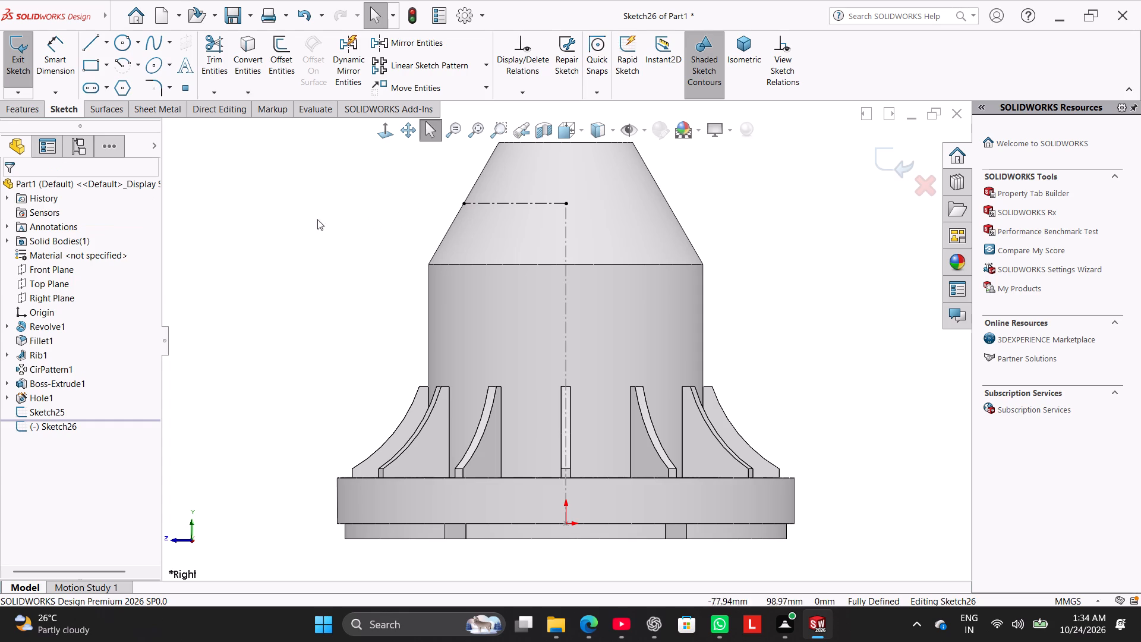
right_click(286, 209)
click(254, 217)
right_click(495, 204)
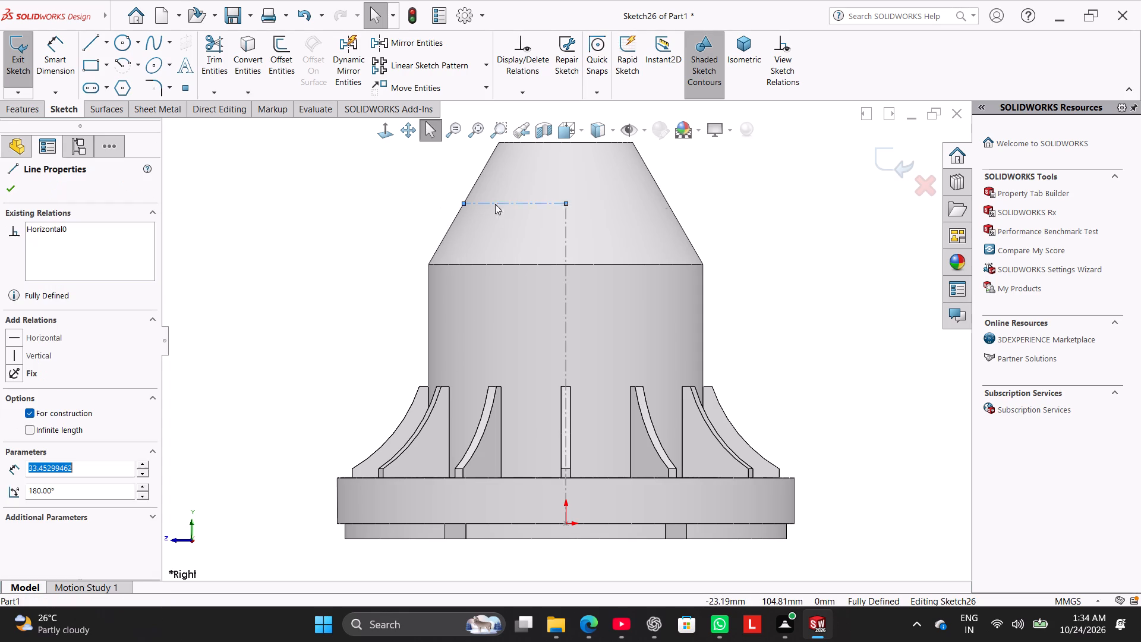
click(372, 196)
Check the horizontal centerline's position within the cone and close its sketch.
middle_drag(402, 220, 464, 287)
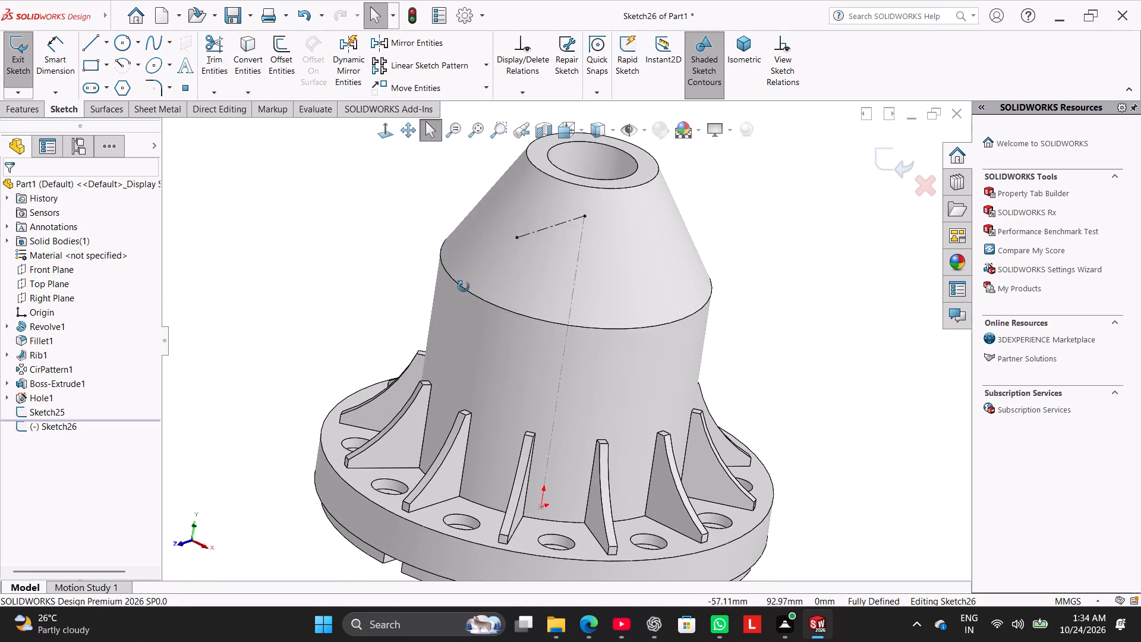
middle_drag(464, 287, 459, 271)
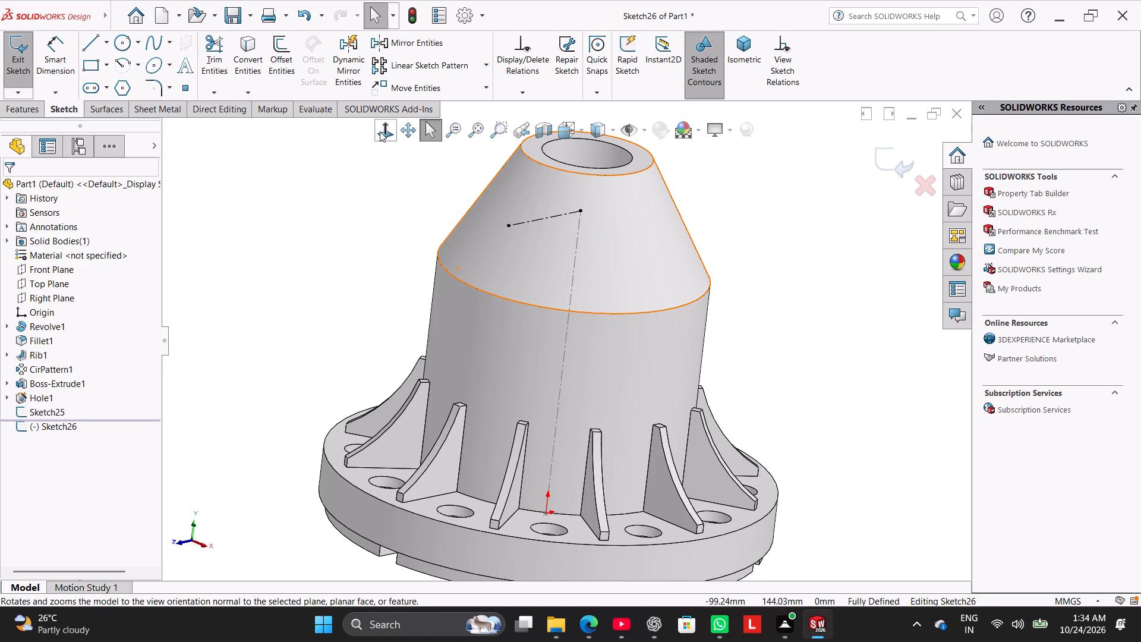
click(380, 131)
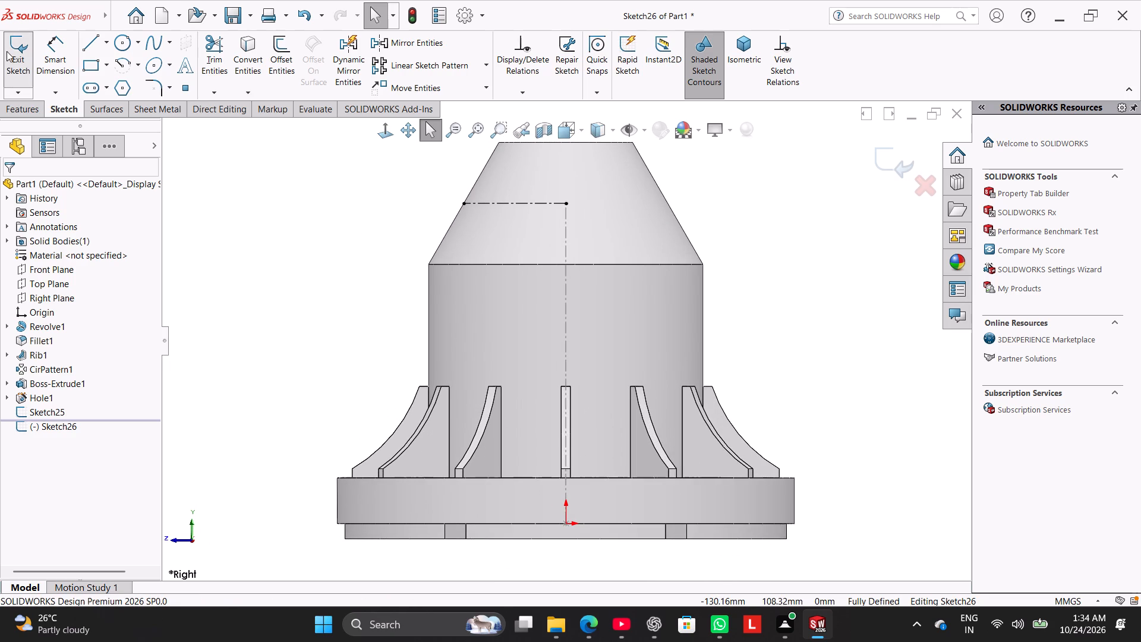
click(20, 60)
right_drag(281, 241, 357, 228)
click(351, 262)
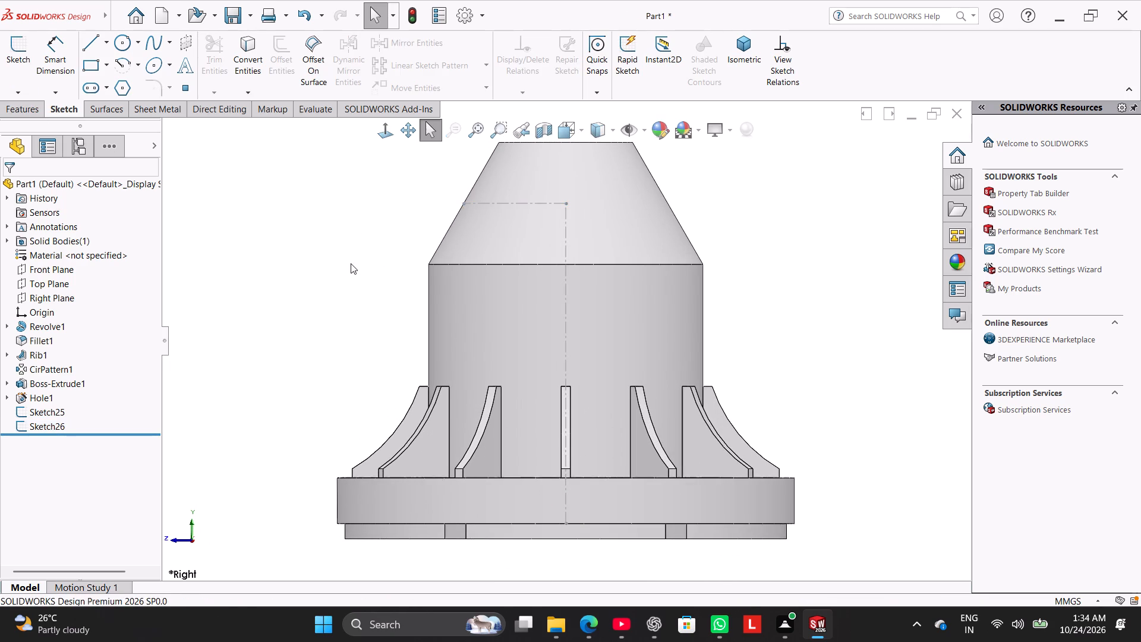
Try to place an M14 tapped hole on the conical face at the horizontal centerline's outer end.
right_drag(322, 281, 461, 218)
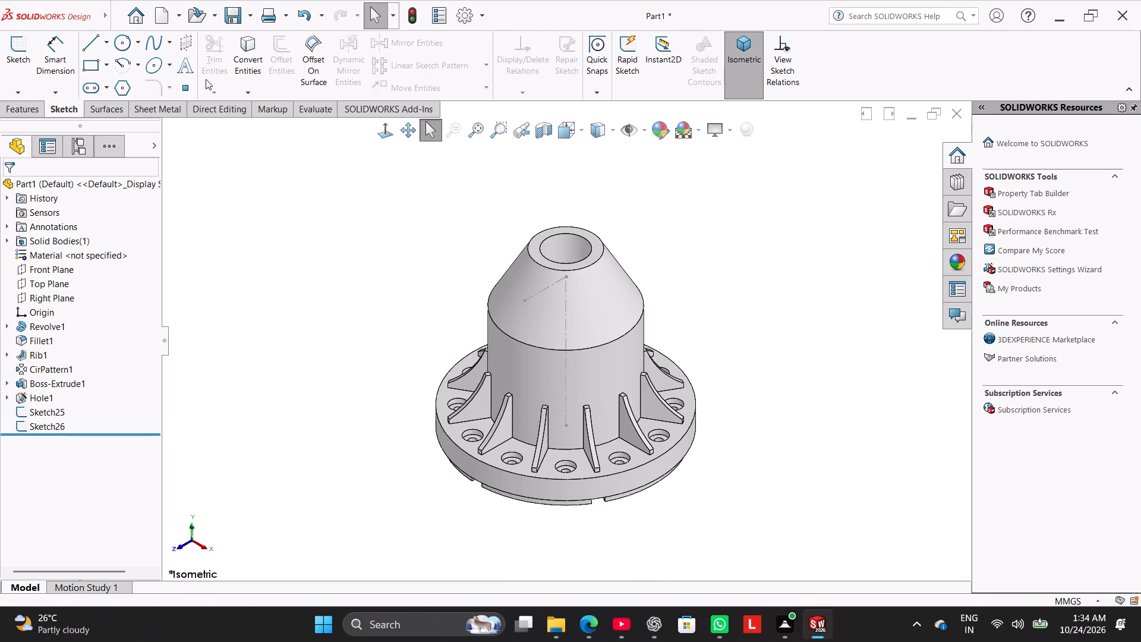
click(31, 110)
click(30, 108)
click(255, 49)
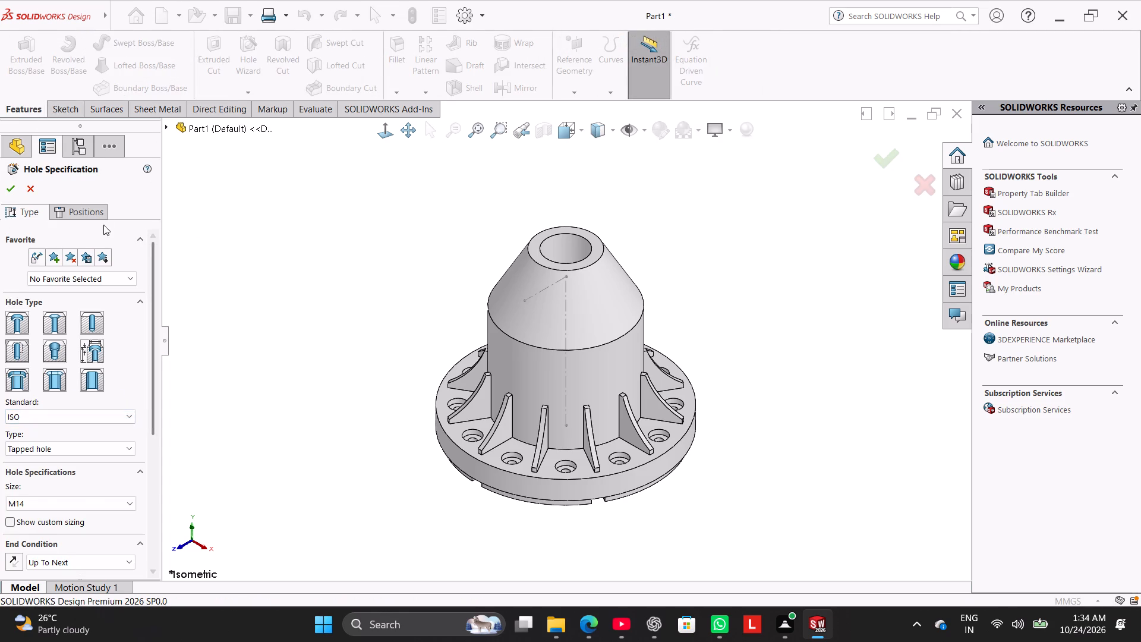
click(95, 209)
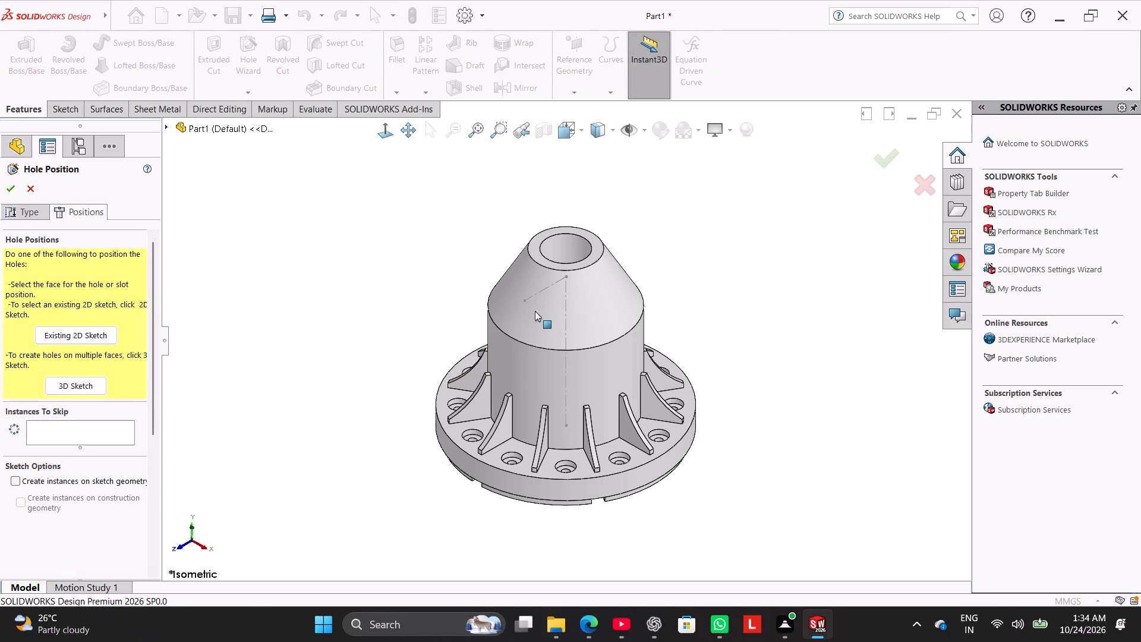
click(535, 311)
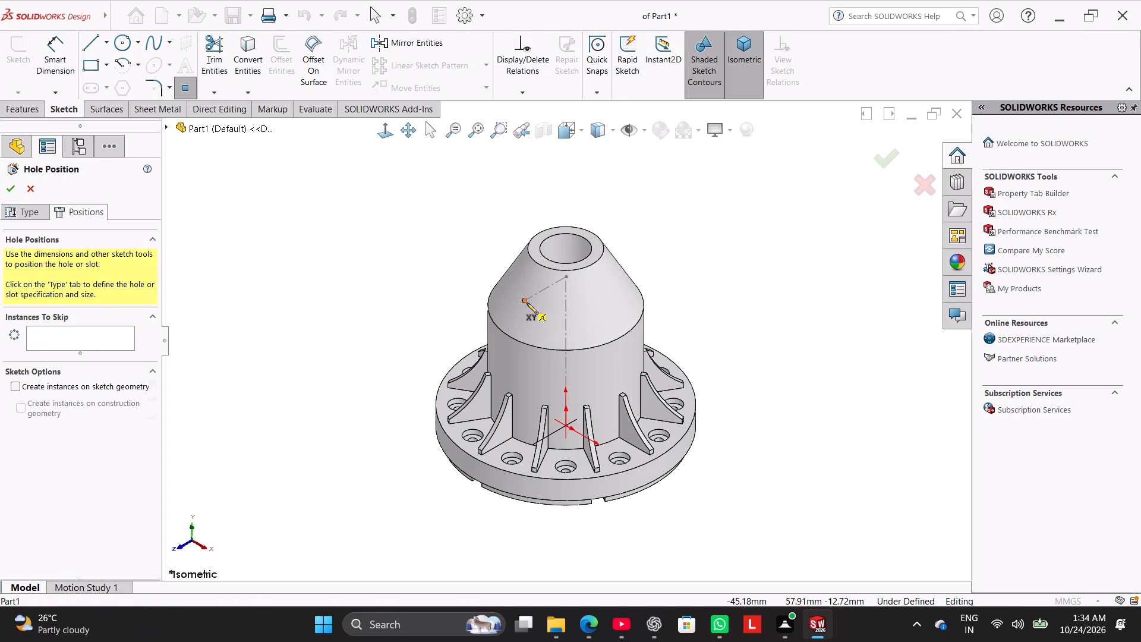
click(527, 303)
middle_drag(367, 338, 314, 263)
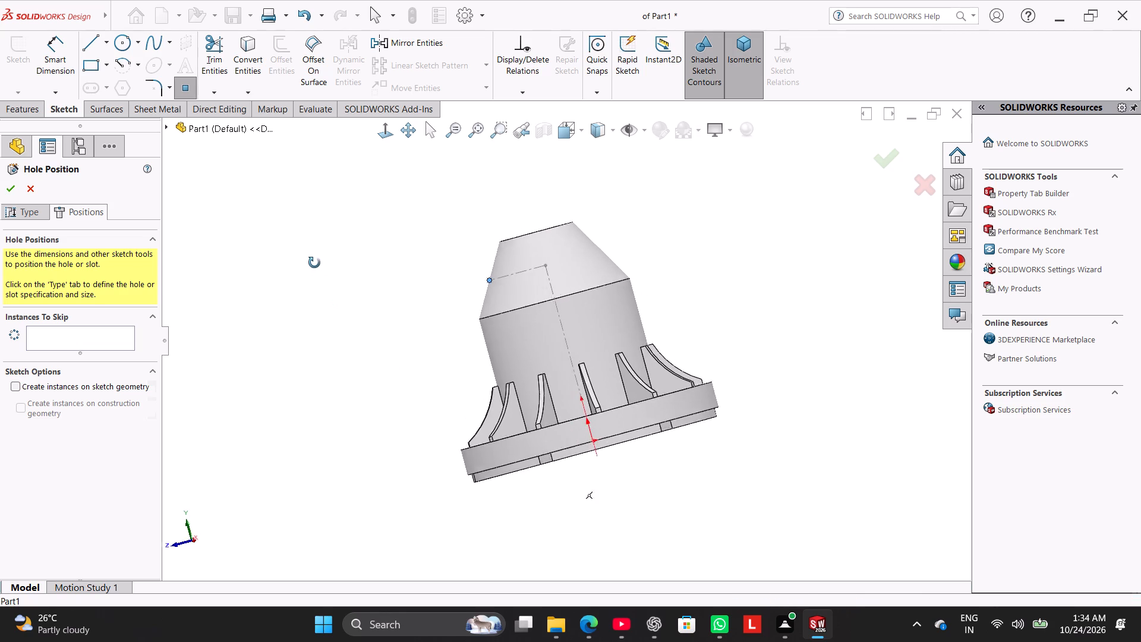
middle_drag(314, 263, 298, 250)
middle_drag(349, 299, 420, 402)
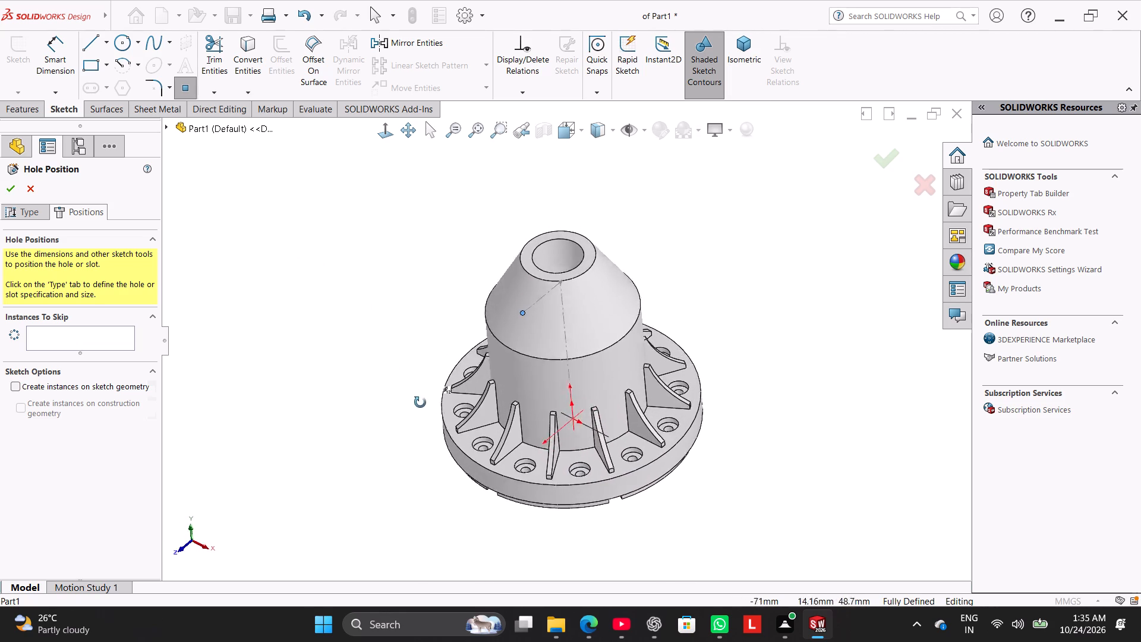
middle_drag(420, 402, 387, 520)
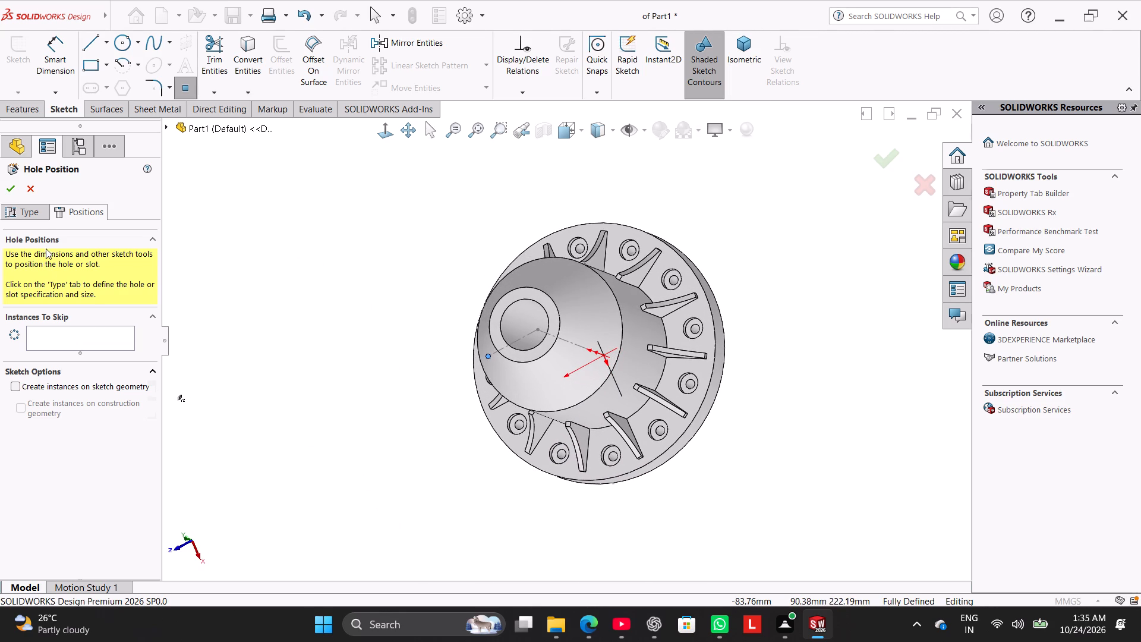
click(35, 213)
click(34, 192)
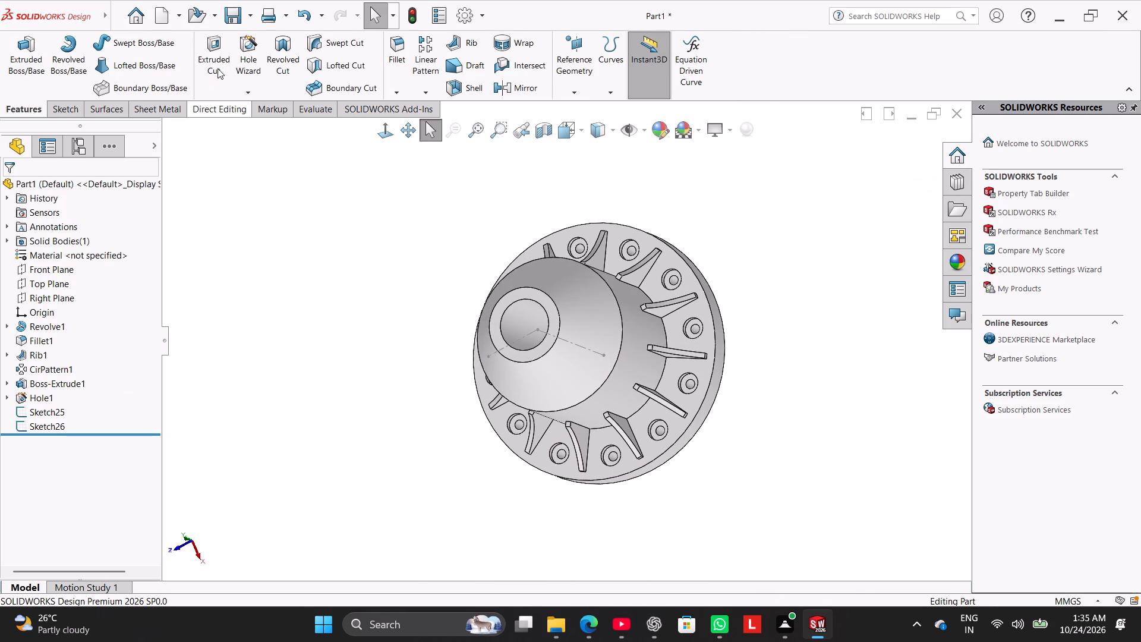
Restart the M14 tapped hole using a 3D sketch, place its point on the horizontal centerline's outer end and try to finish it.
click(246, 55)
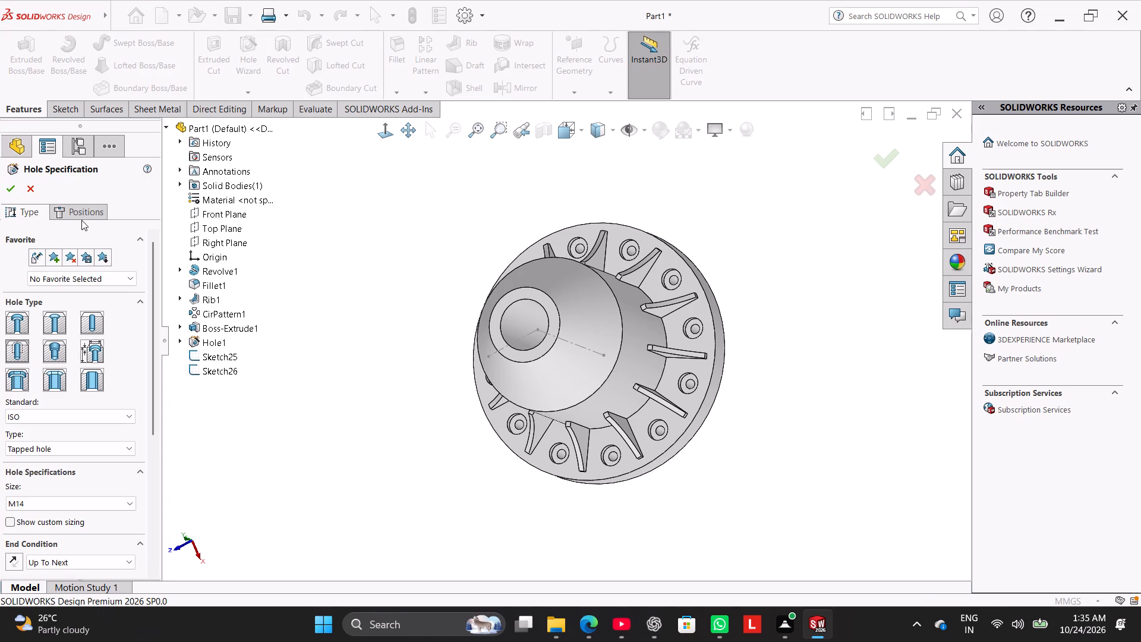
click(82, 213)
middle_drag(402, 370, 481, 234)
scroll(634, 271, down, 4)
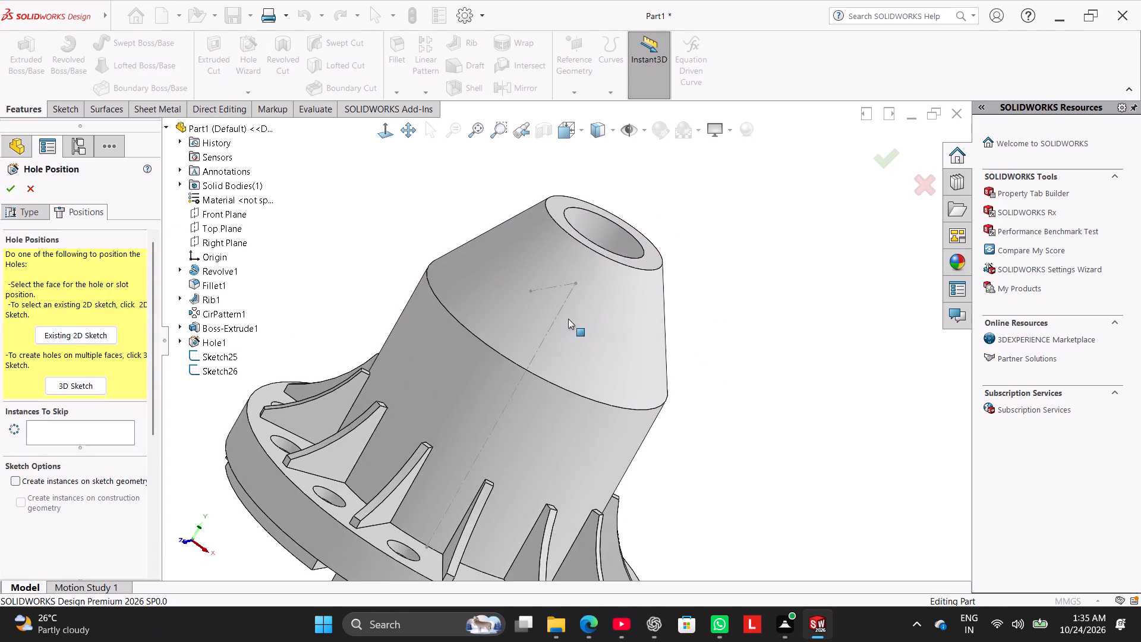
scroll(345, 298, up, 2)
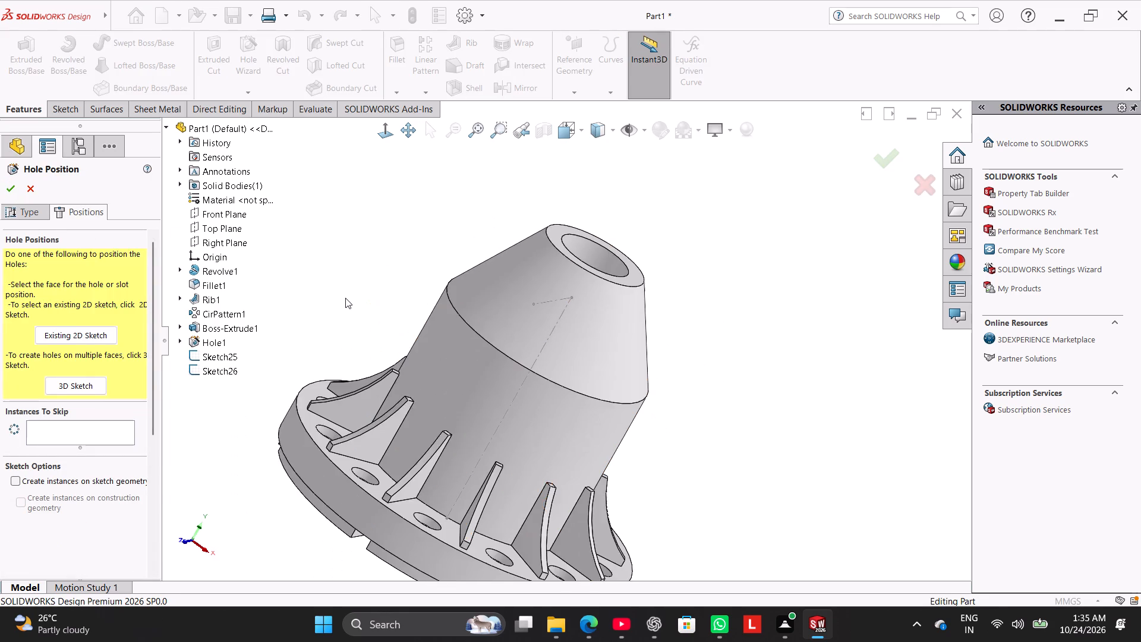
scroll(345, 298, up, 1)
middle_drag(348, 295, 296, 240)
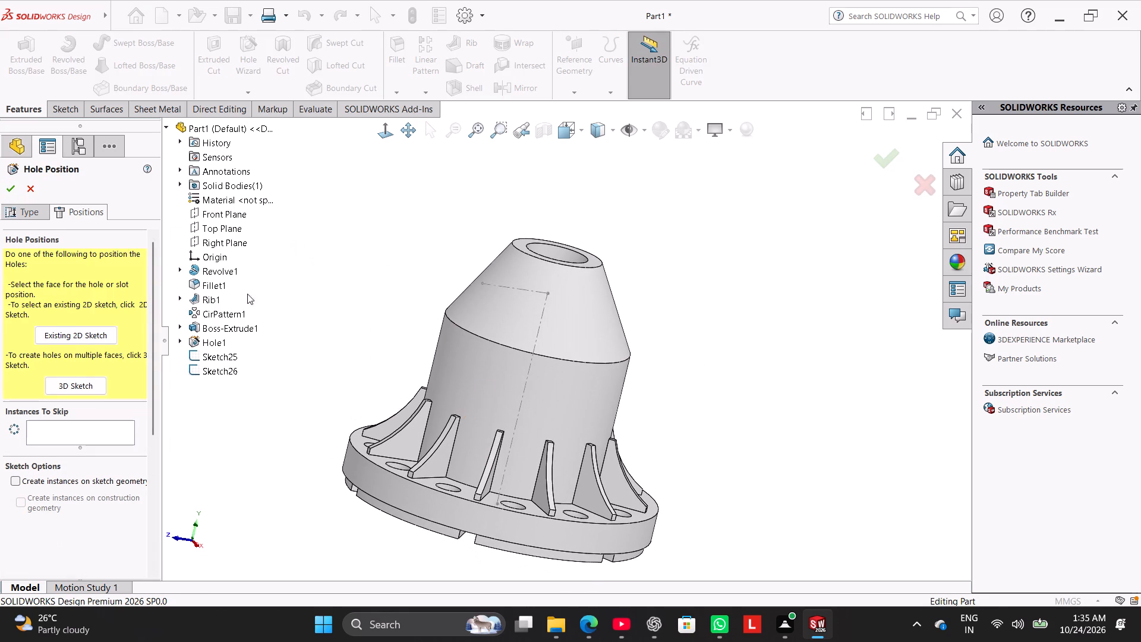
click(81, 387)
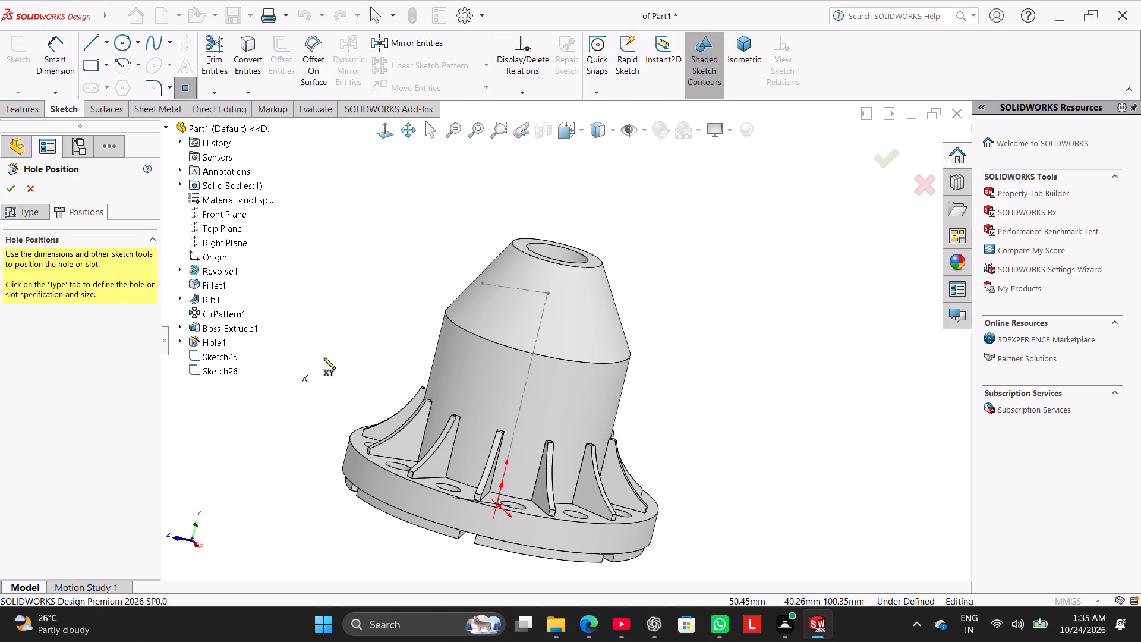
click(480, 285)
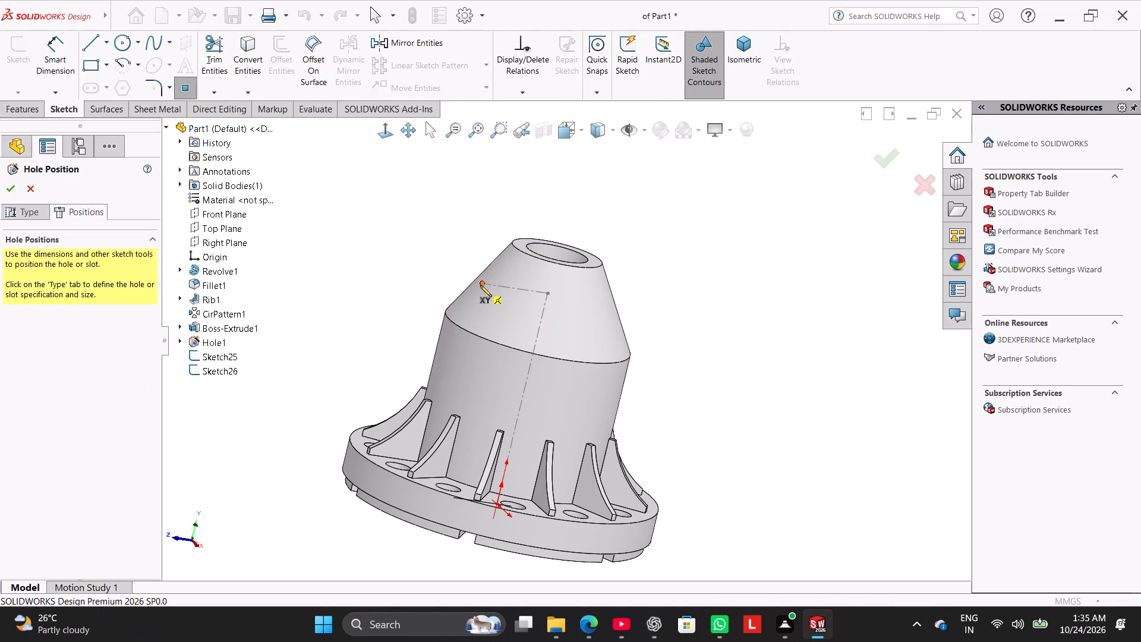
middle_drag(385, 299, 316, 437)
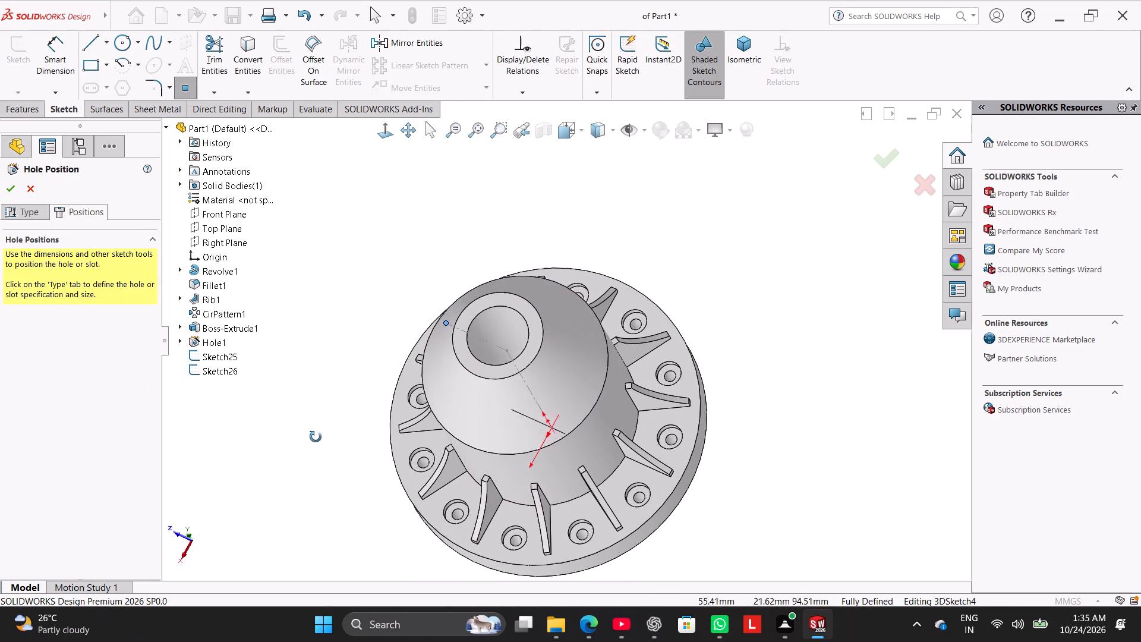
middle_drag(316, 437, 369, 300)
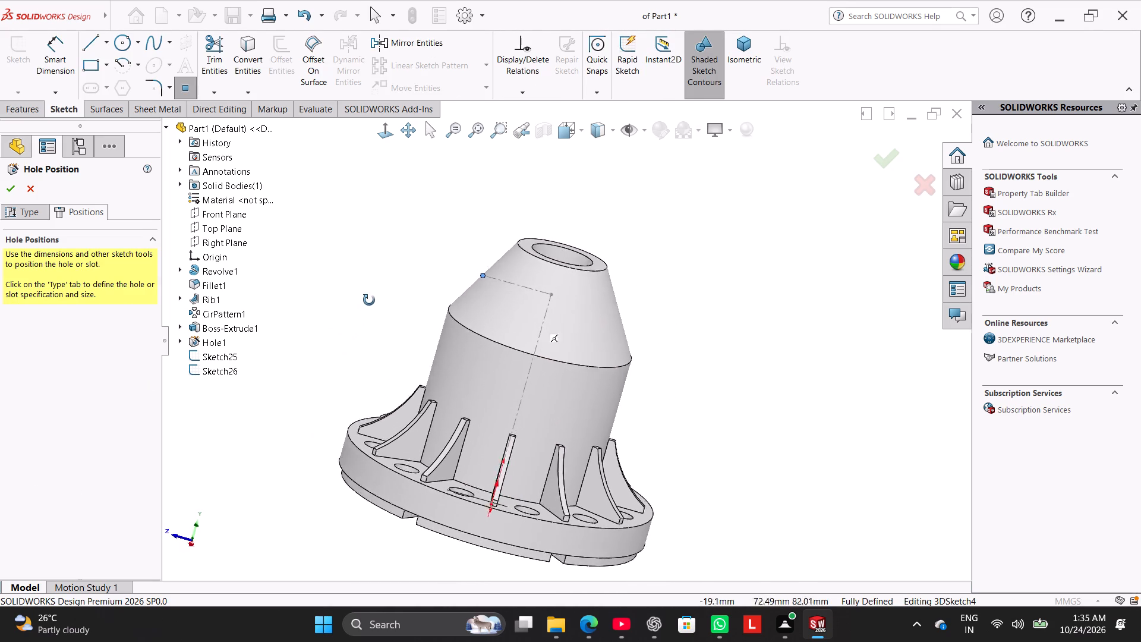
middle_drag(369, 300, 395, 262)
scroll(581, 253, down, 6)
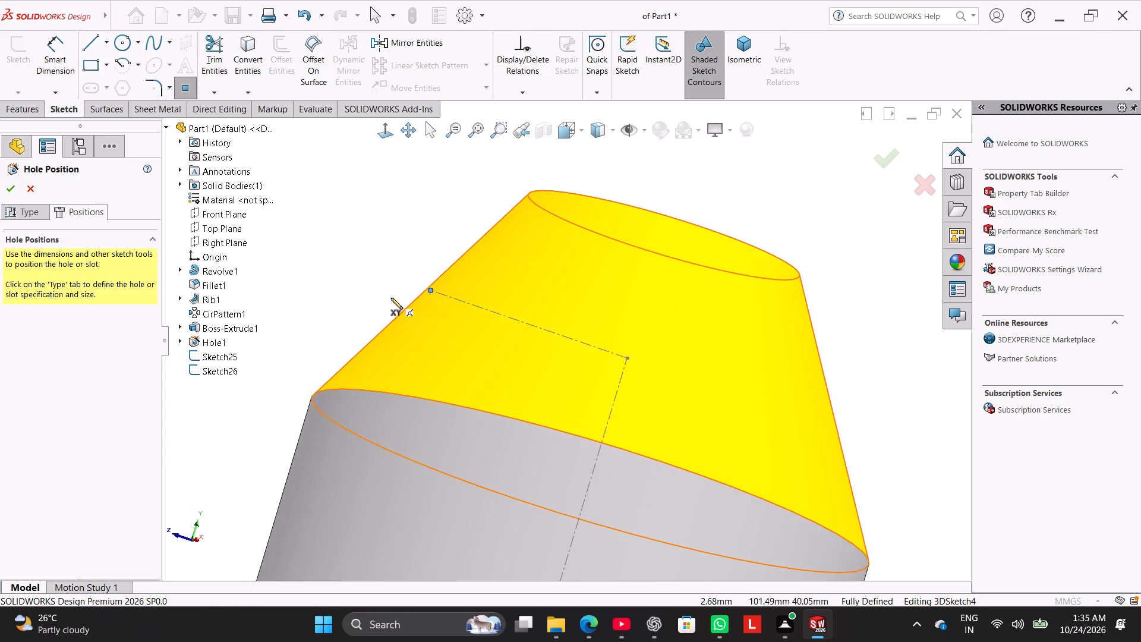
middle_drag(391, 297, 363, 257)
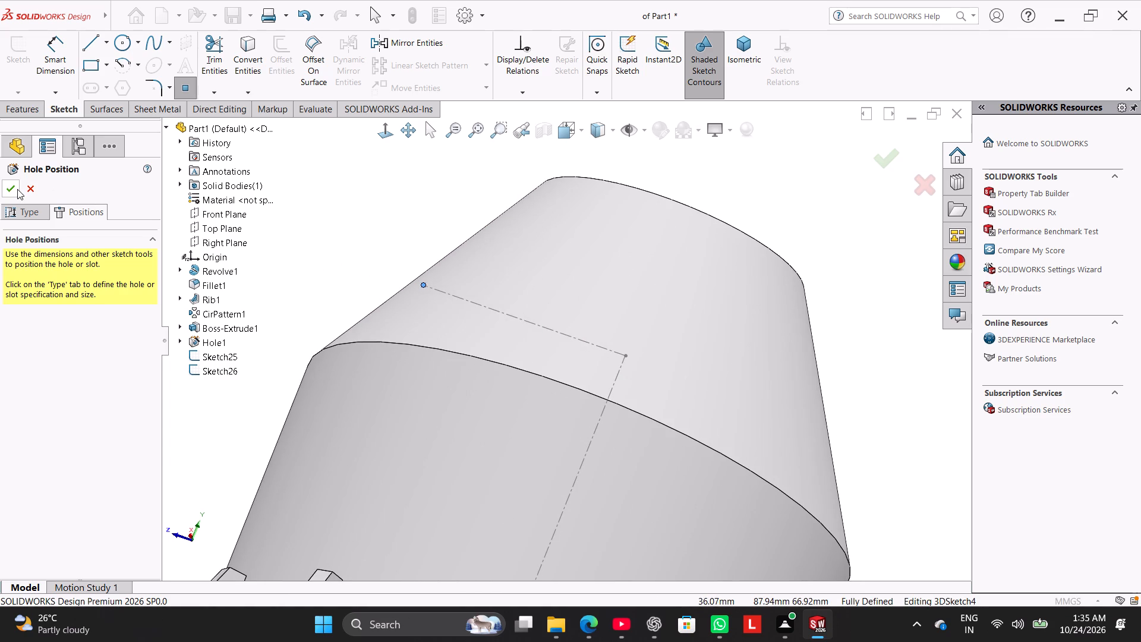
click(17, 189)
click(679, 322)
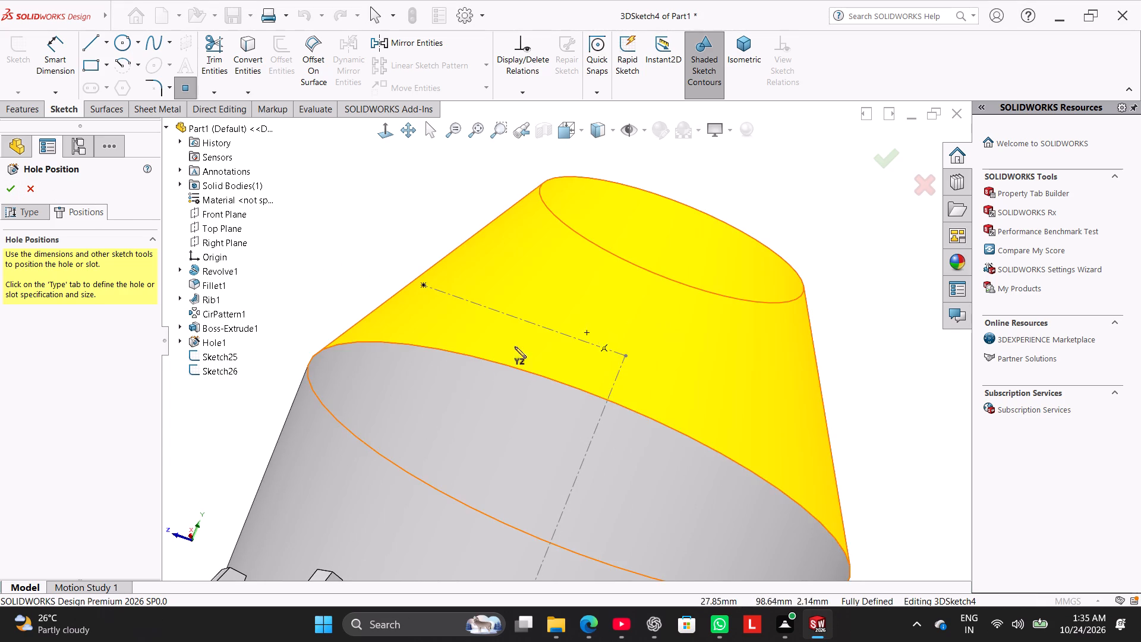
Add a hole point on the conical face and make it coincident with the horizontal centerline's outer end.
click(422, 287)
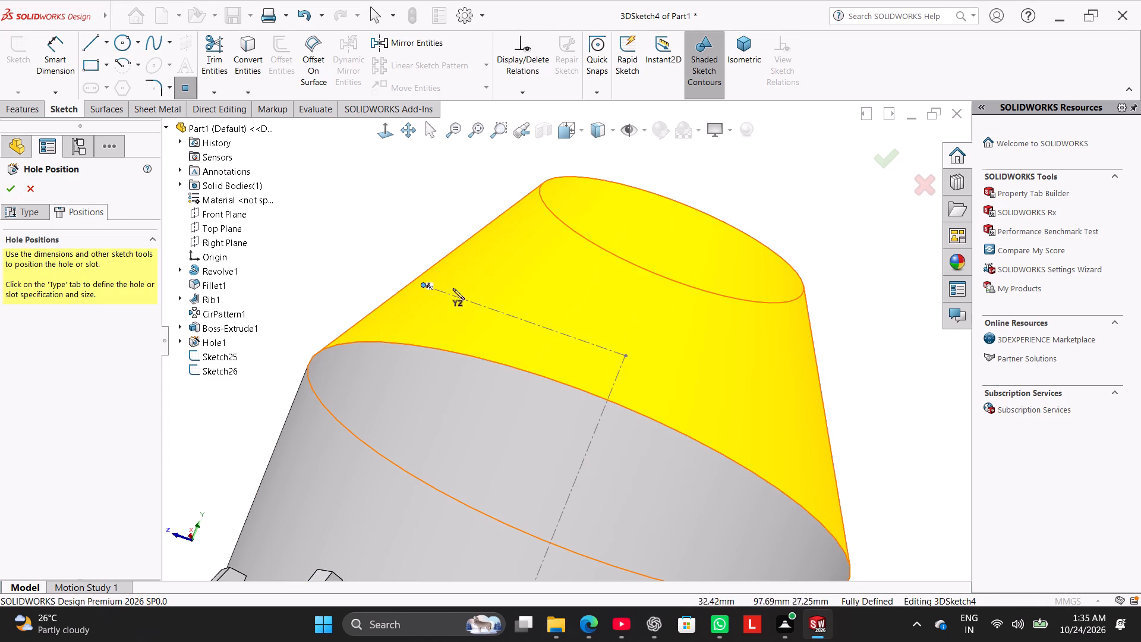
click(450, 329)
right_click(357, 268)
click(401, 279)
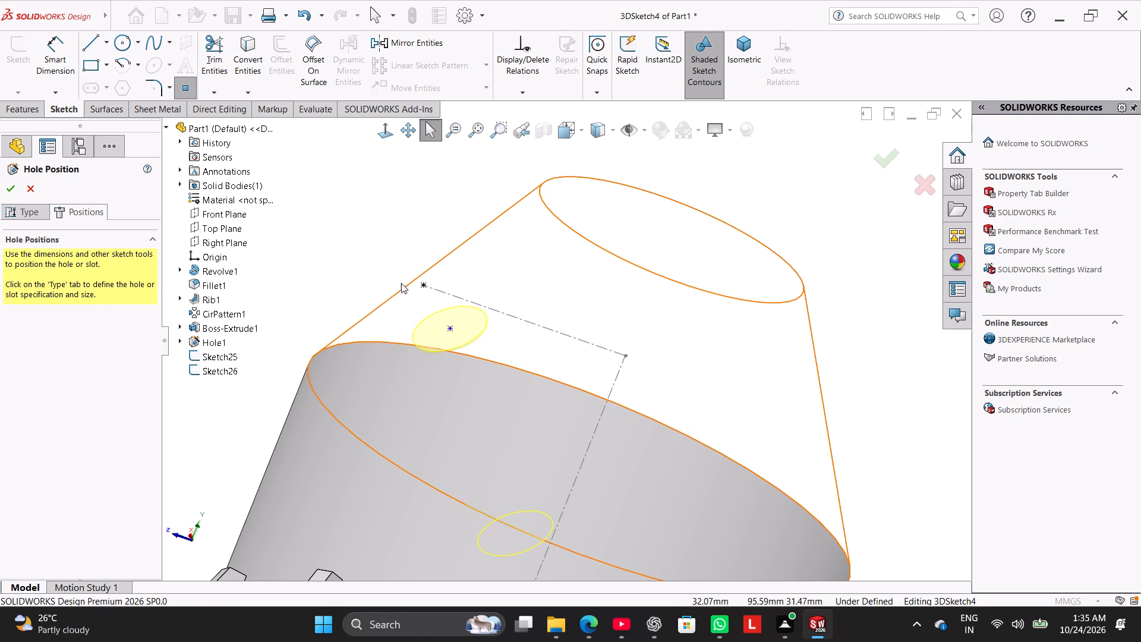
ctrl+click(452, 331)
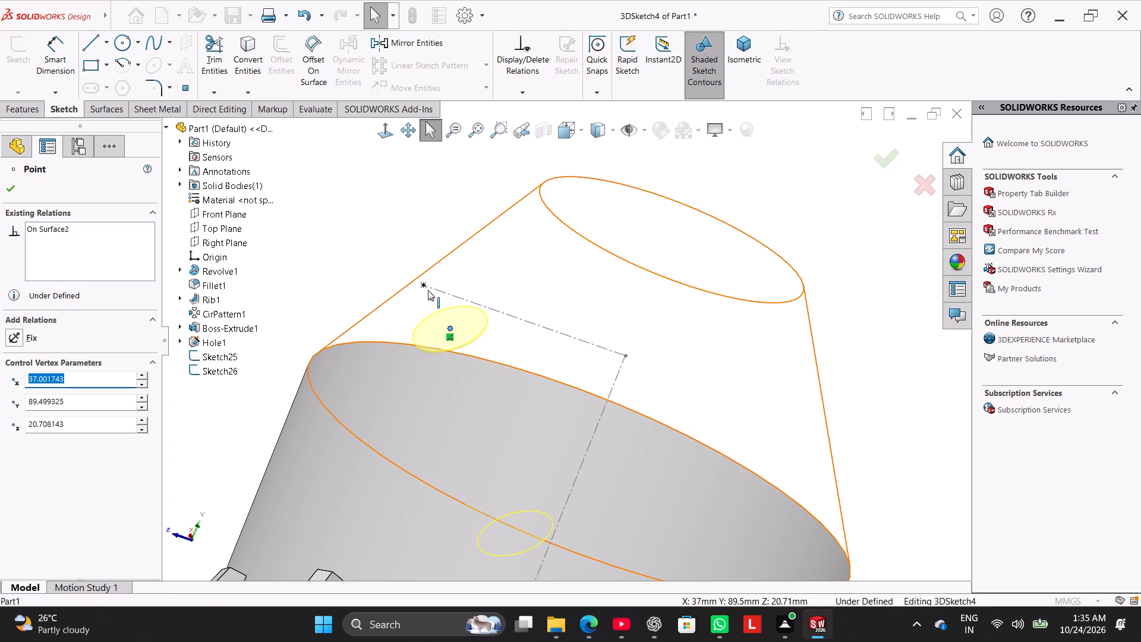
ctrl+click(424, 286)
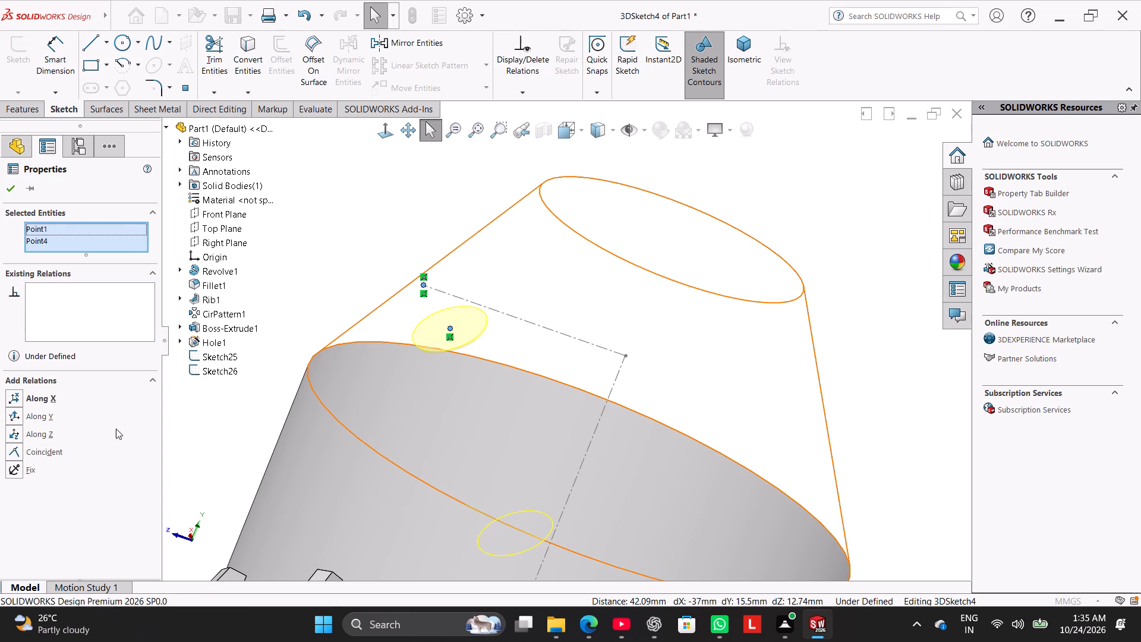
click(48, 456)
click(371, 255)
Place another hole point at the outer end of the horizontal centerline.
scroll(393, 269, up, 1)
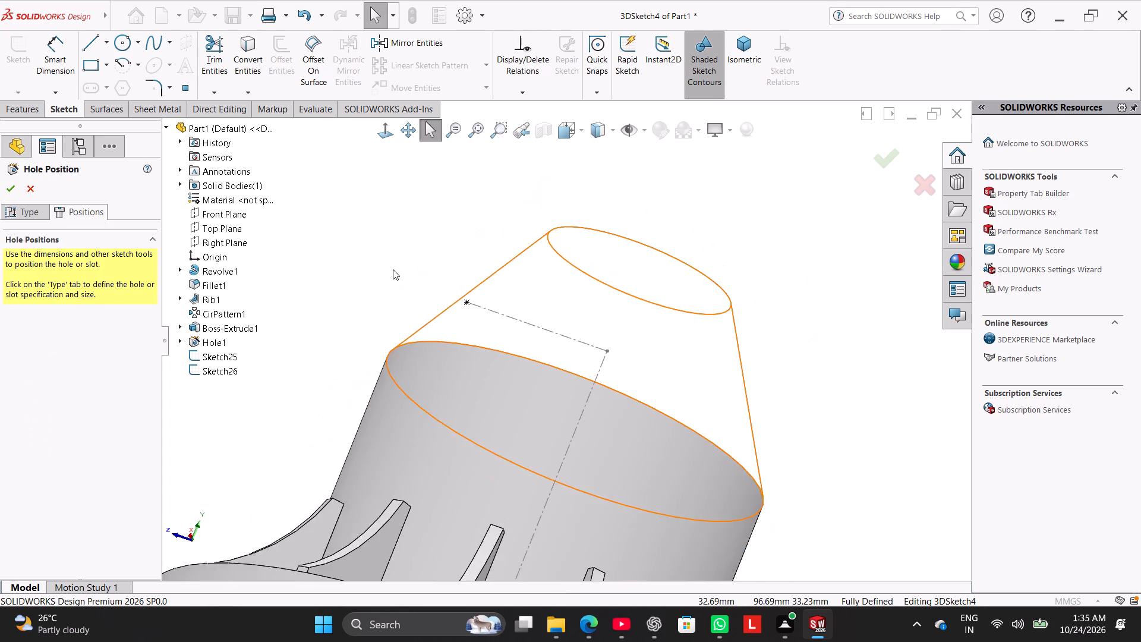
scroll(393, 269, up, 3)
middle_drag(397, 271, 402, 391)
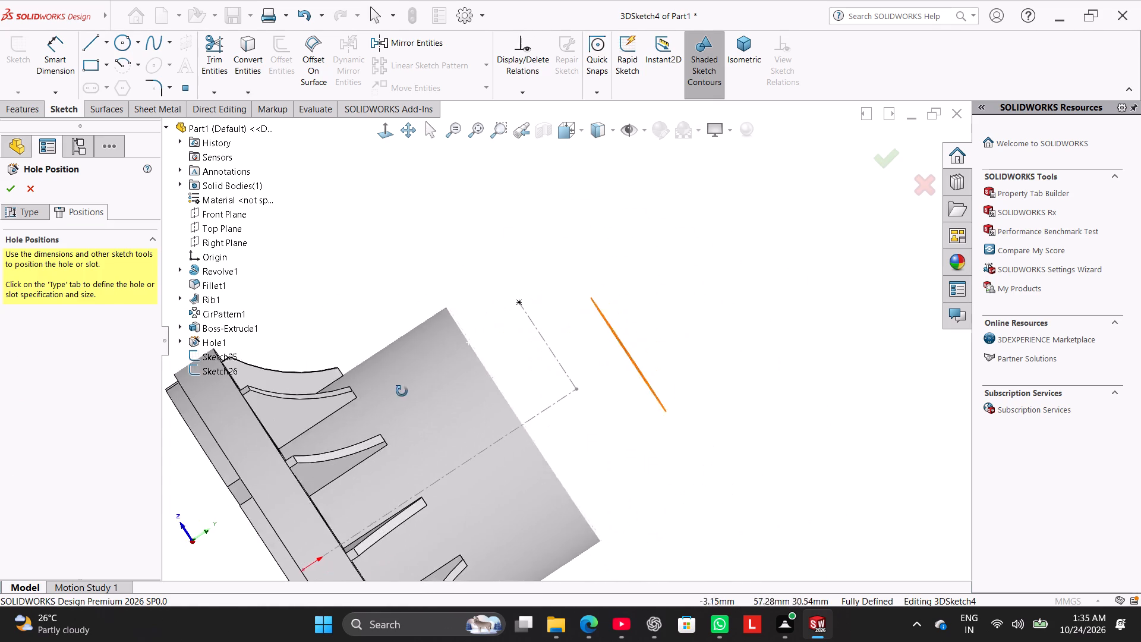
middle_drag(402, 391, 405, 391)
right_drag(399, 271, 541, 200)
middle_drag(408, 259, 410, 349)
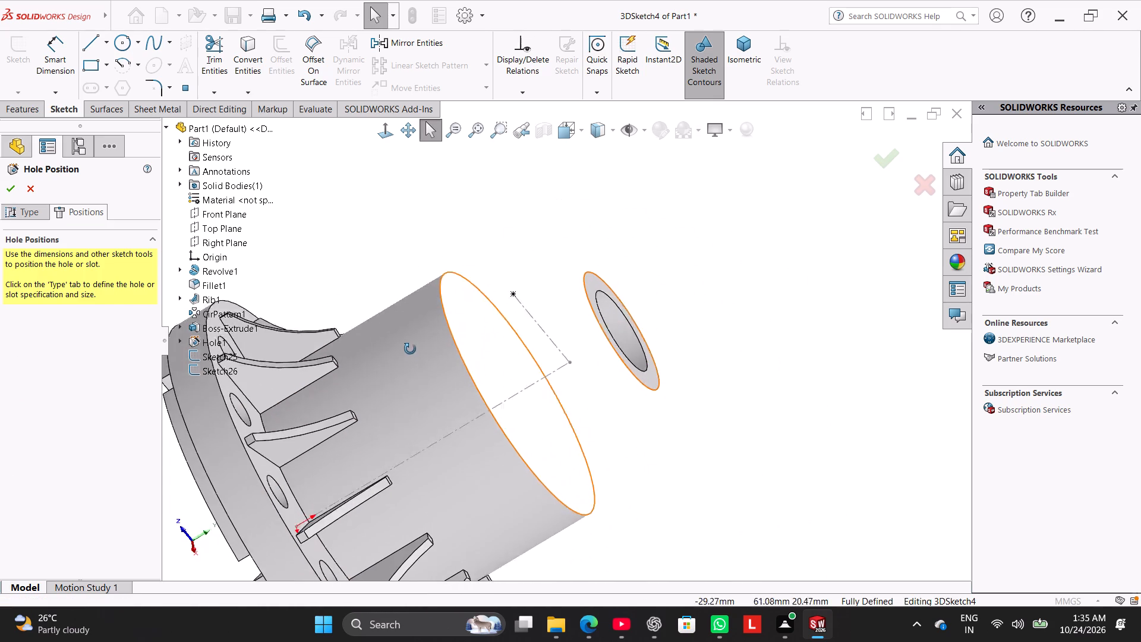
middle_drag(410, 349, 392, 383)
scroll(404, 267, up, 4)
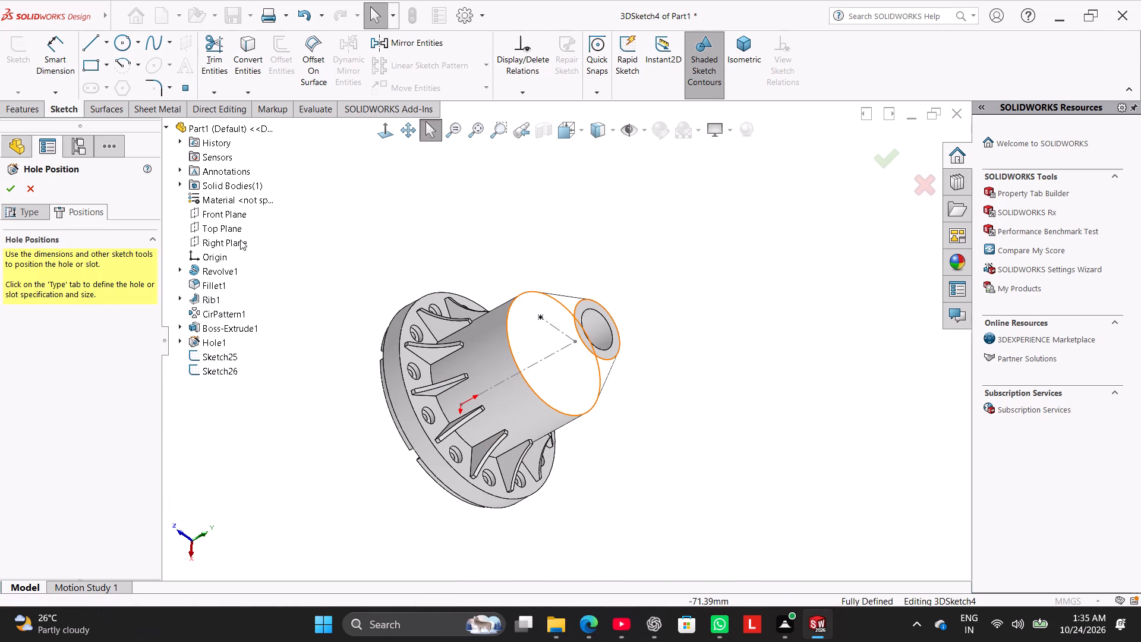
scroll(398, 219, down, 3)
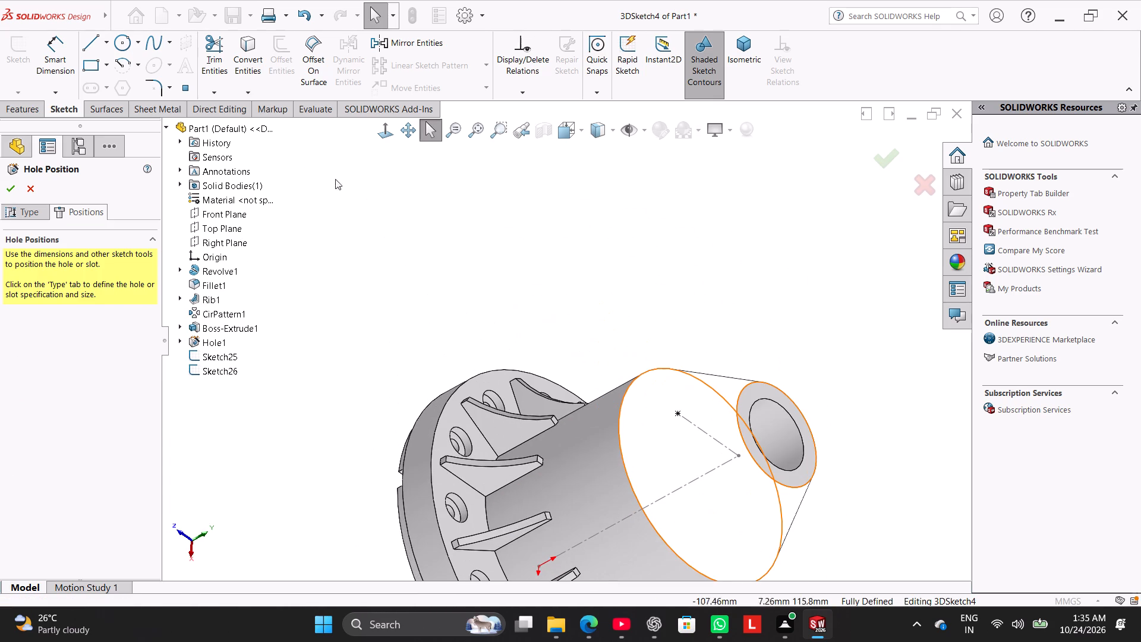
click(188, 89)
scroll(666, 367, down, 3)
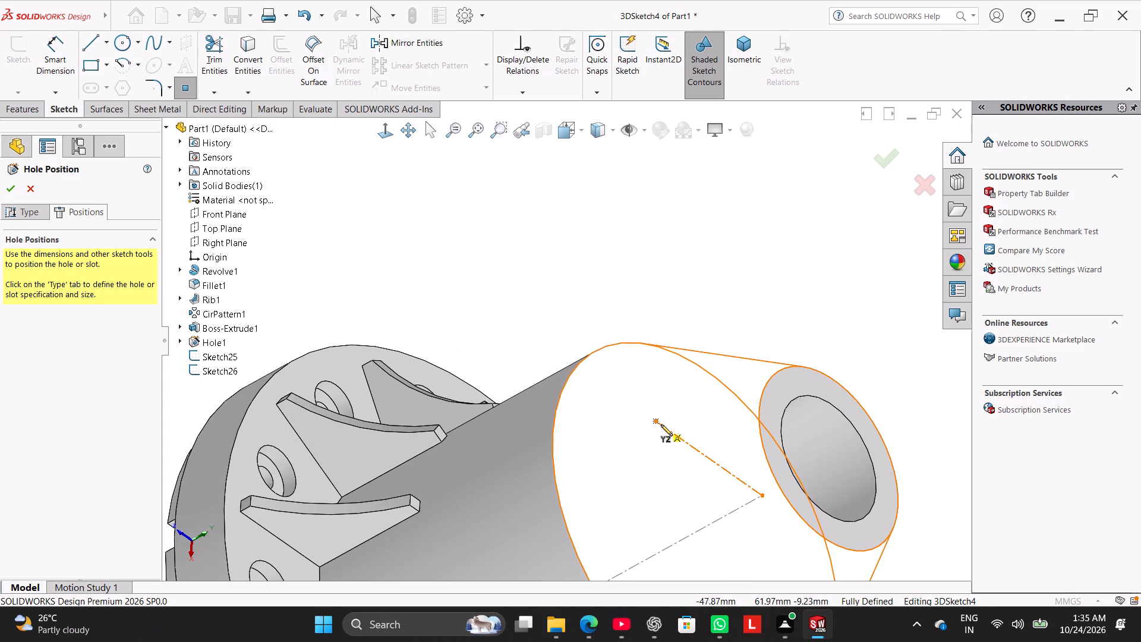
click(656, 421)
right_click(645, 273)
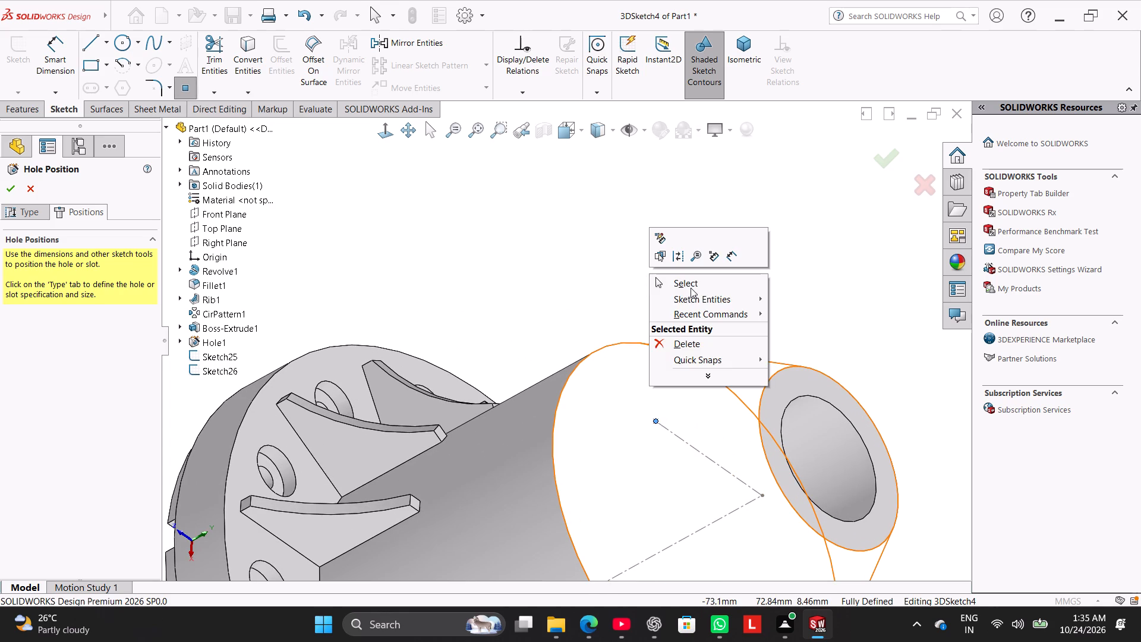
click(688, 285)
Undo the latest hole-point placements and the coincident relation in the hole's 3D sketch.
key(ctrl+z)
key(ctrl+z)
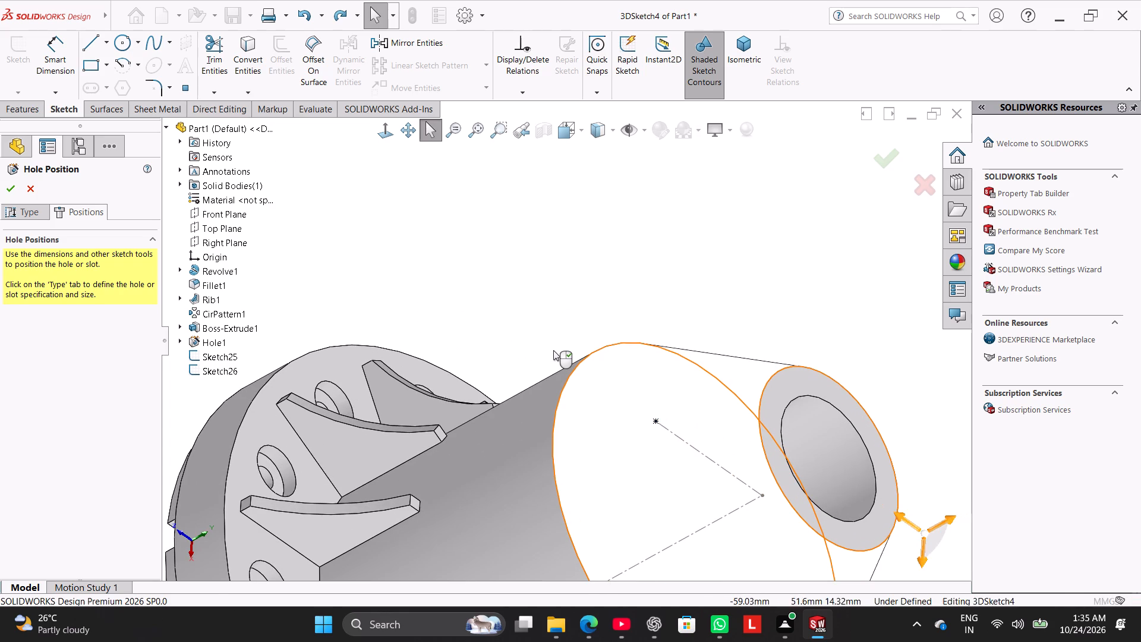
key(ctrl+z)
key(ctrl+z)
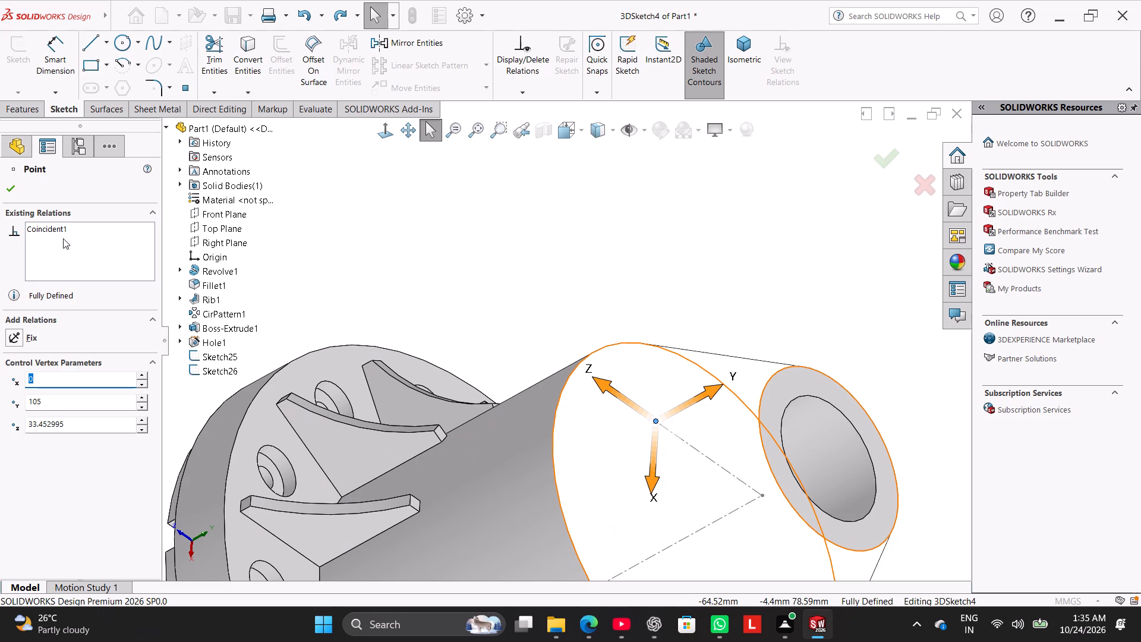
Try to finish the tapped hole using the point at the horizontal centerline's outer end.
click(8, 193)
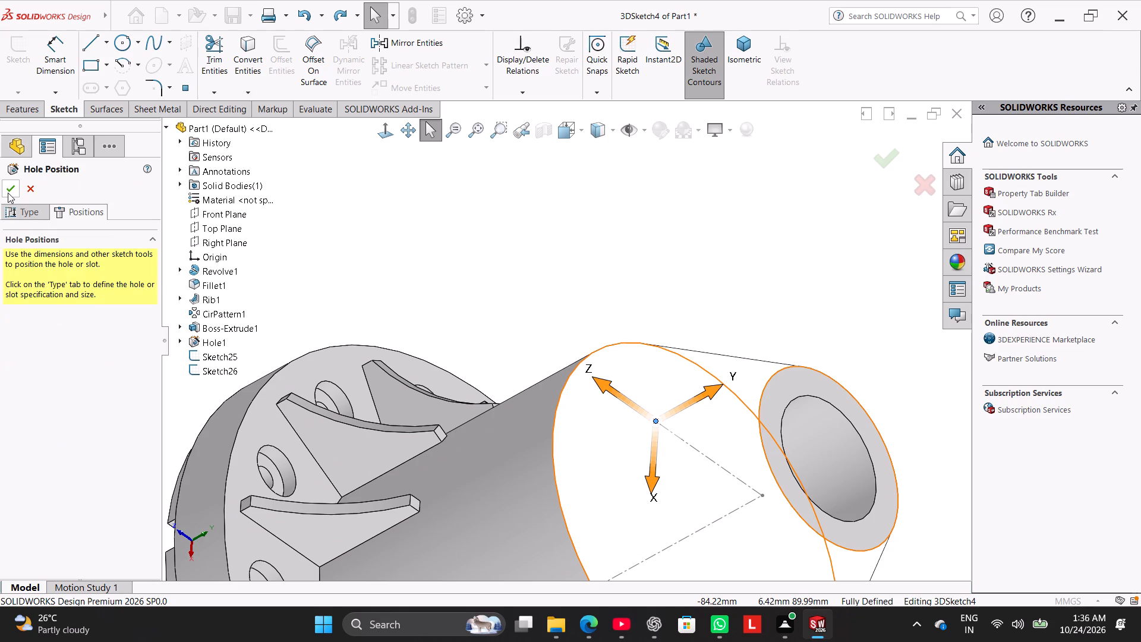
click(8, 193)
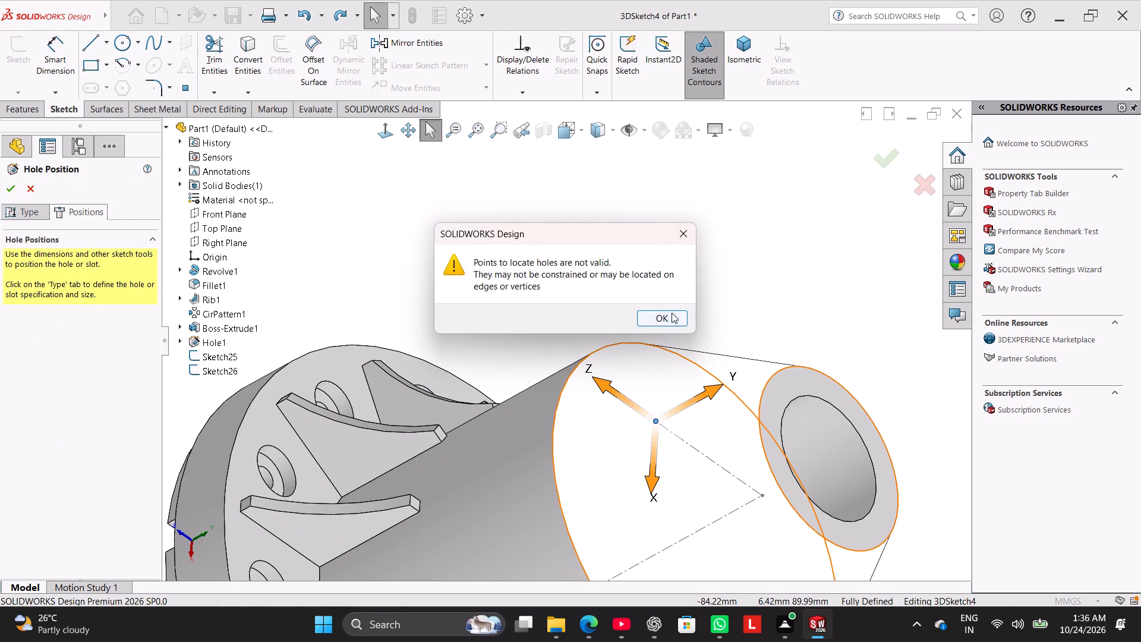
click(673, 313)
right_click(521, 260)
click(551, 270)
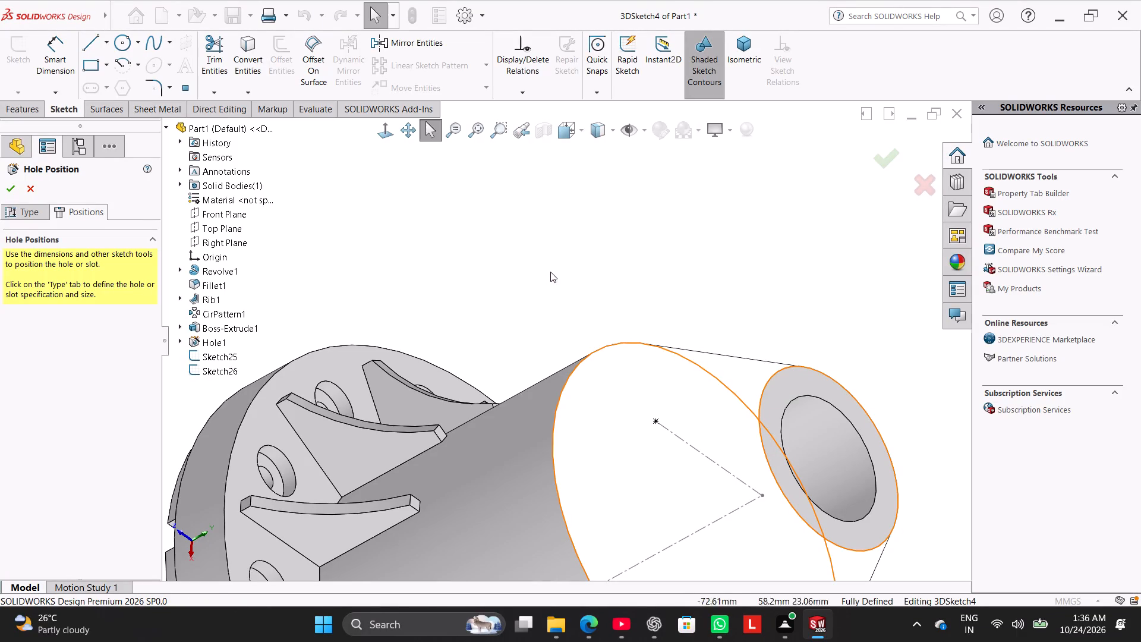
Copy the Z coordinate of the hole point at the horizontal centerline's outer end.
click(656, 420)
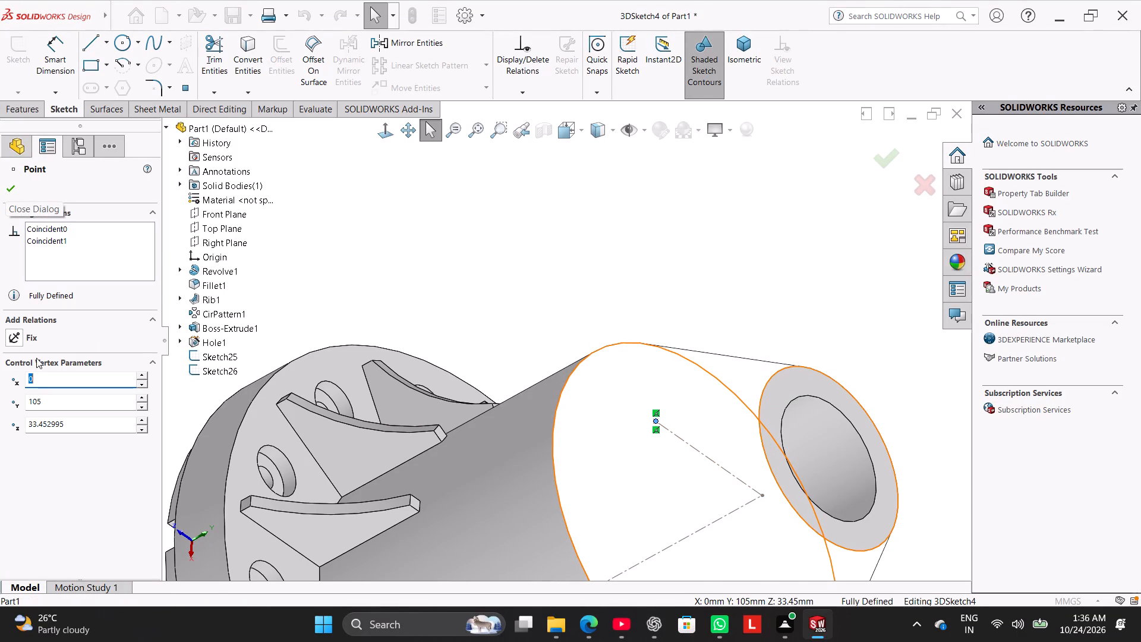
drag(84, 427, 11, 426)
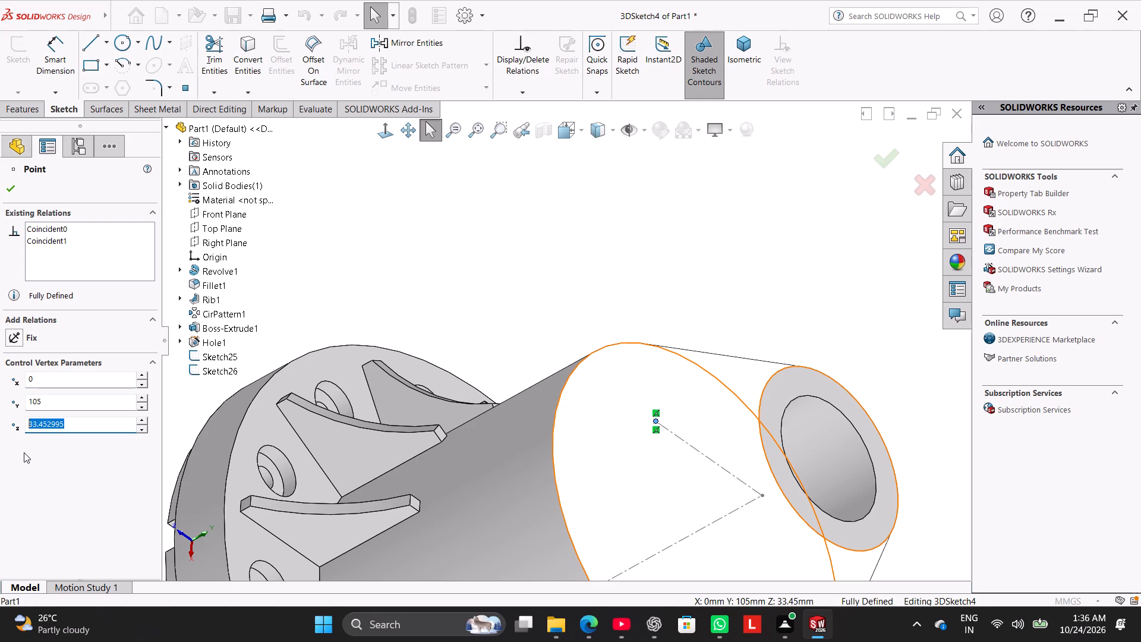
key(ctrl+c)
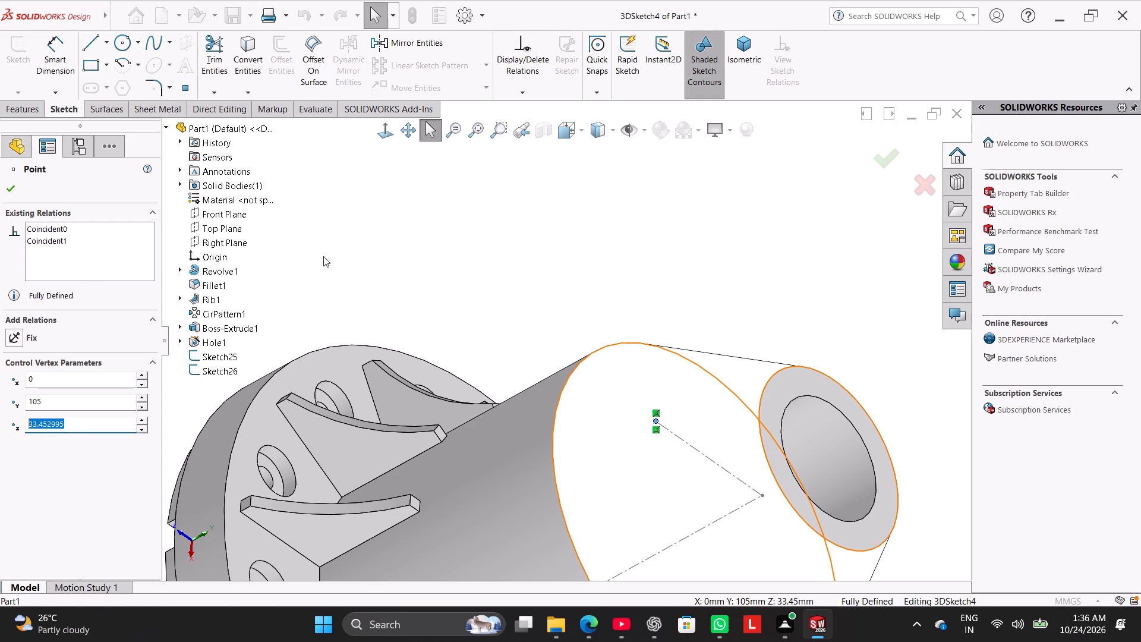
click(323, 256)
click(653, 421)
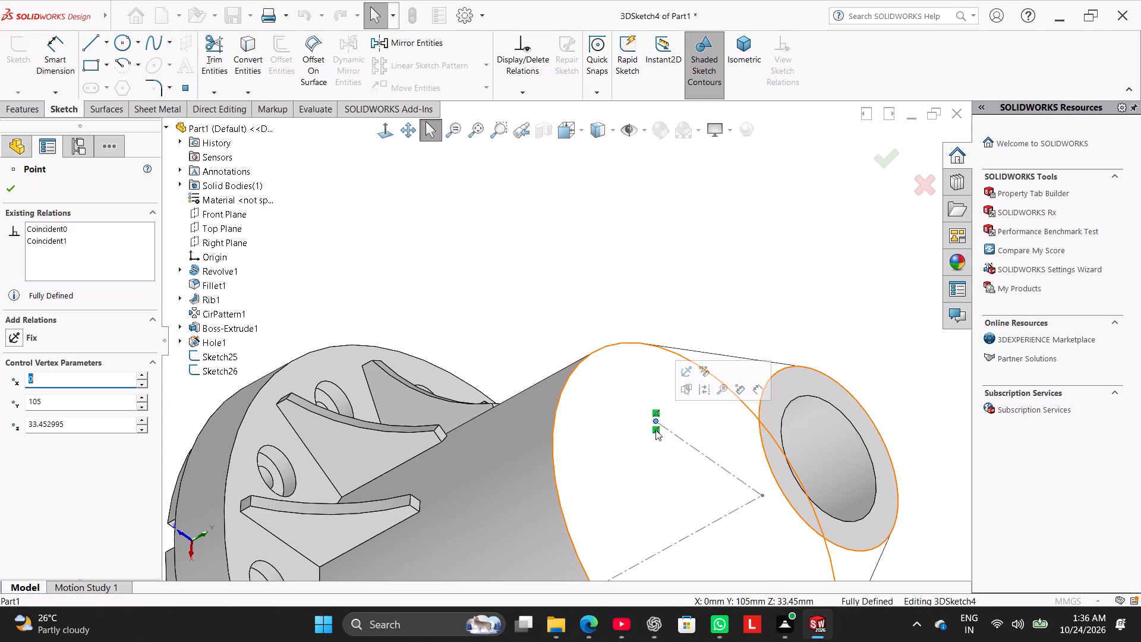
click(11, 188)
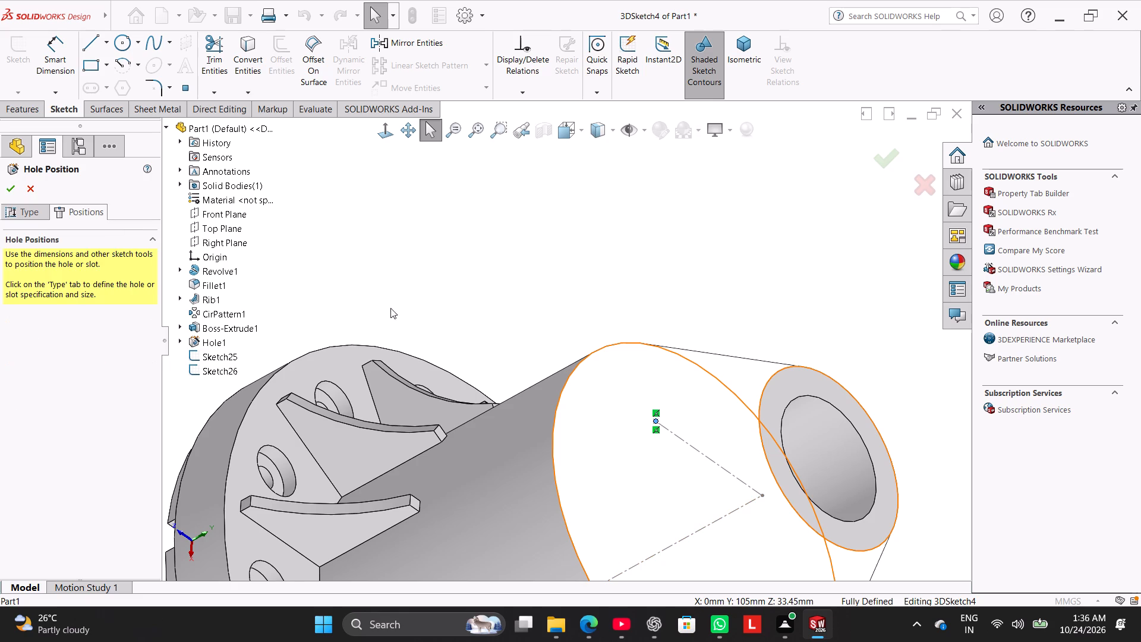
Cancel the unfinished hole and delete the centerline sketch Sketch25 together with its dependent Sketch26.
scroll(524, 351, up, 1)
right_click(231, 361)
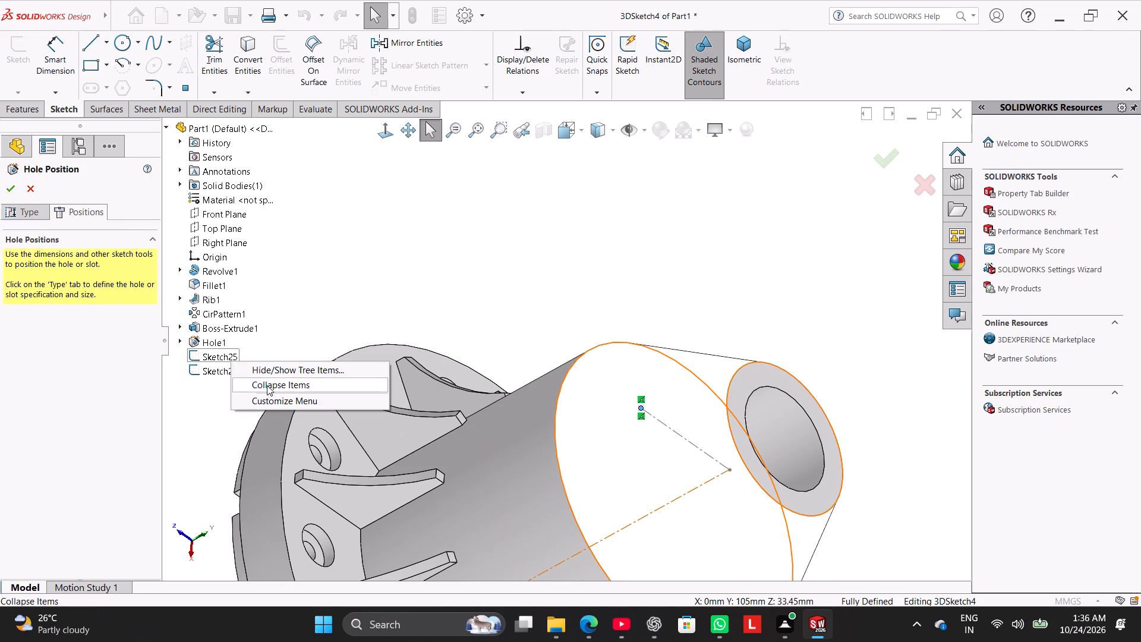
click(309, 304)
click(30, 187)
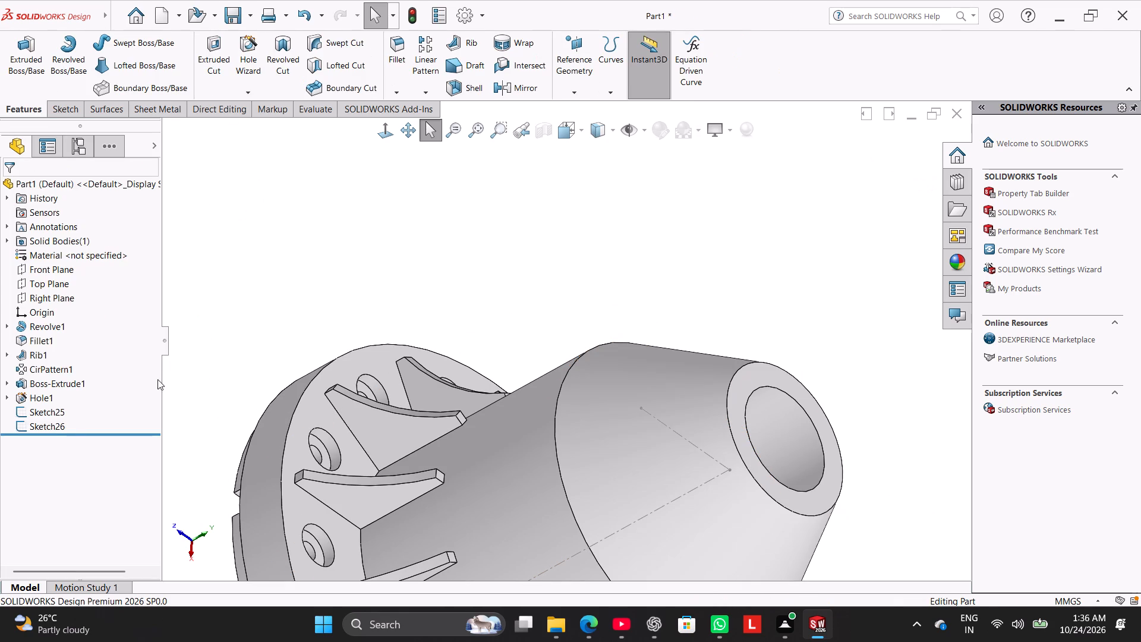
right_click(52, 414)
click(103, 468)
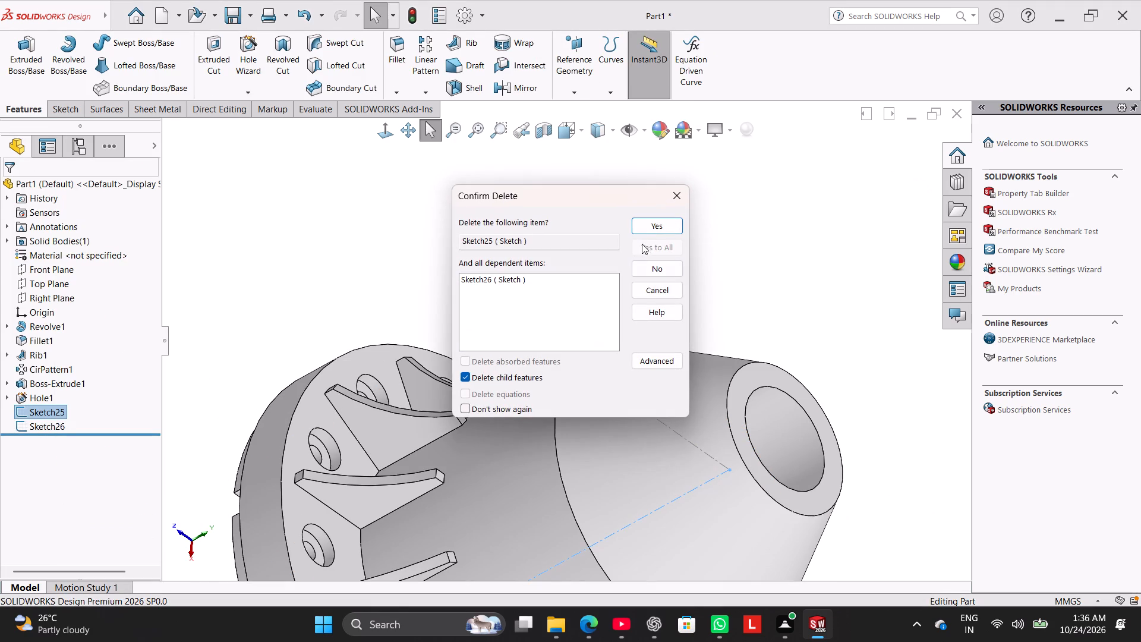
click(647, 231)
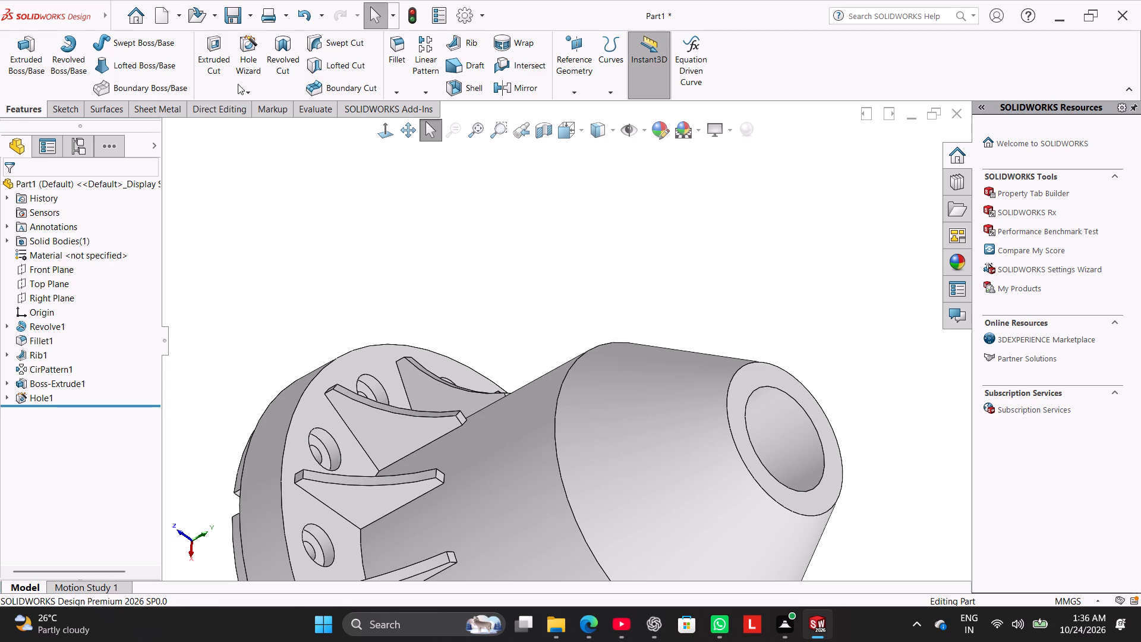
Start a new ISO M14 tapped hole and place its point on the conical face at about X 6, Y 107.6, Z 31.4 mm.
click(250, 33)
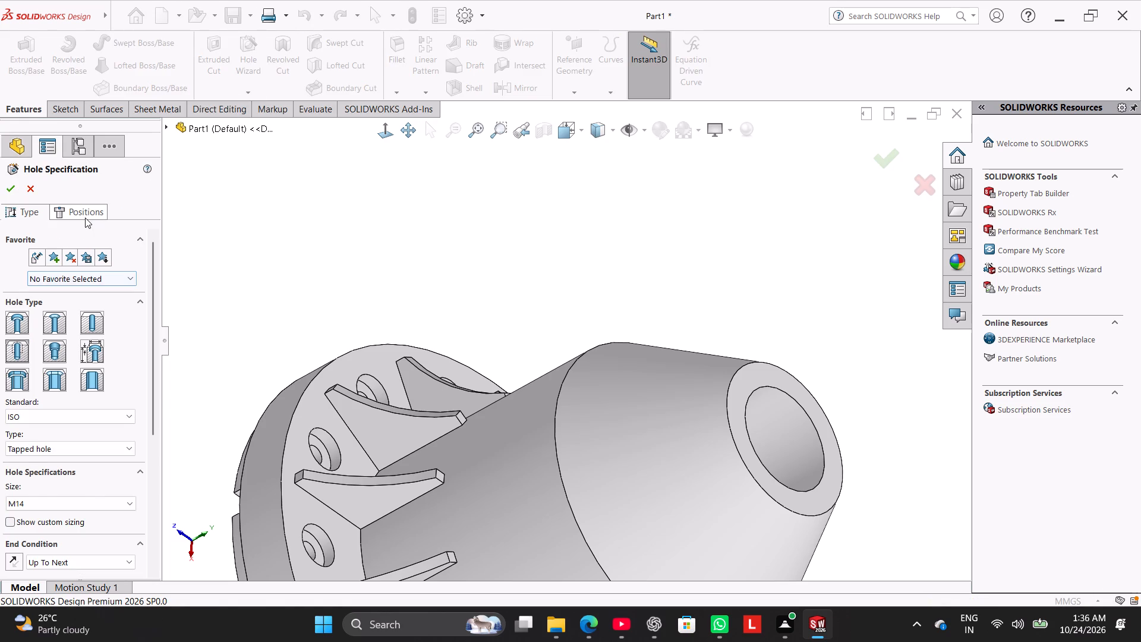
click(85, 218)
click(625, 415)
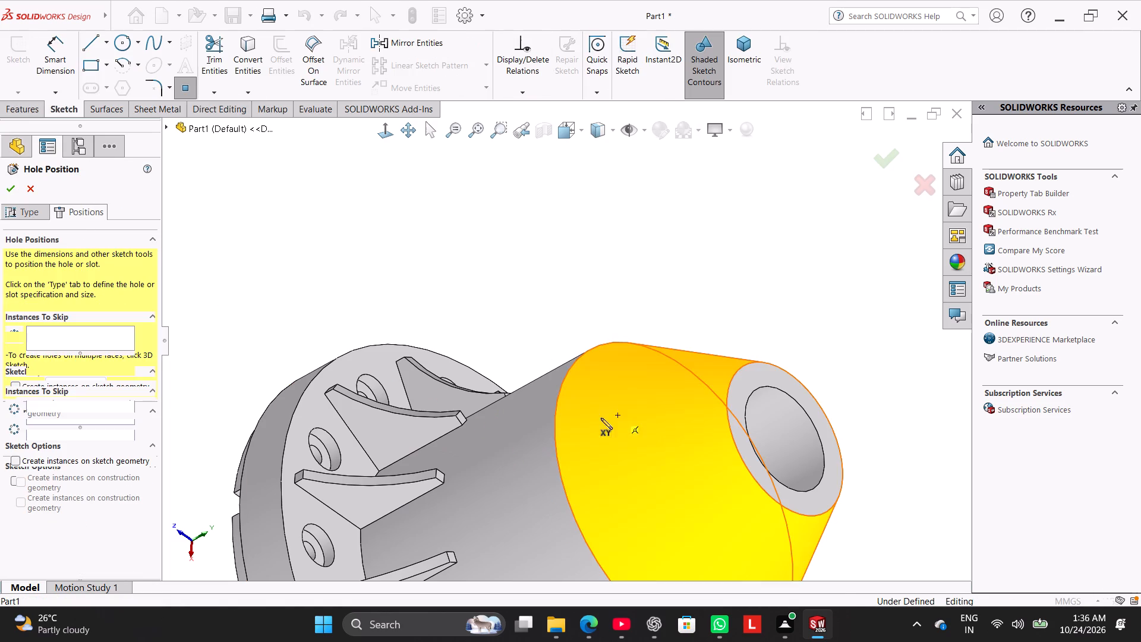
click(653, 426)
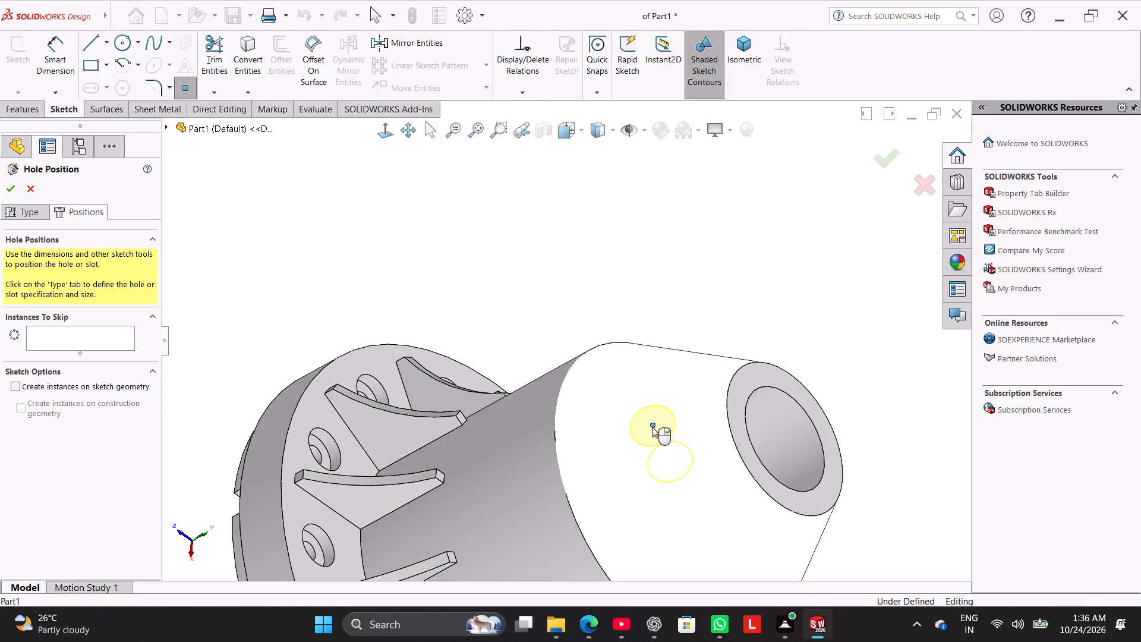
right_click(505, 262)
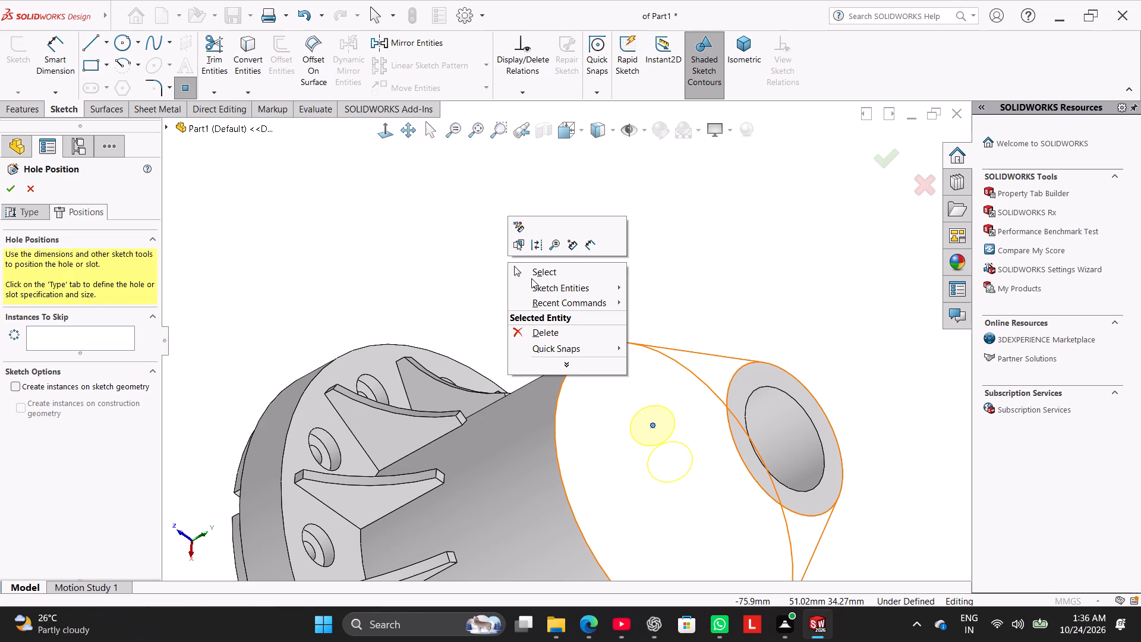
click(531, 275)
Set the hole point's coordinates to the copied Z value 33.452995, Y 105 and X 0 mm.
click(652, 423)
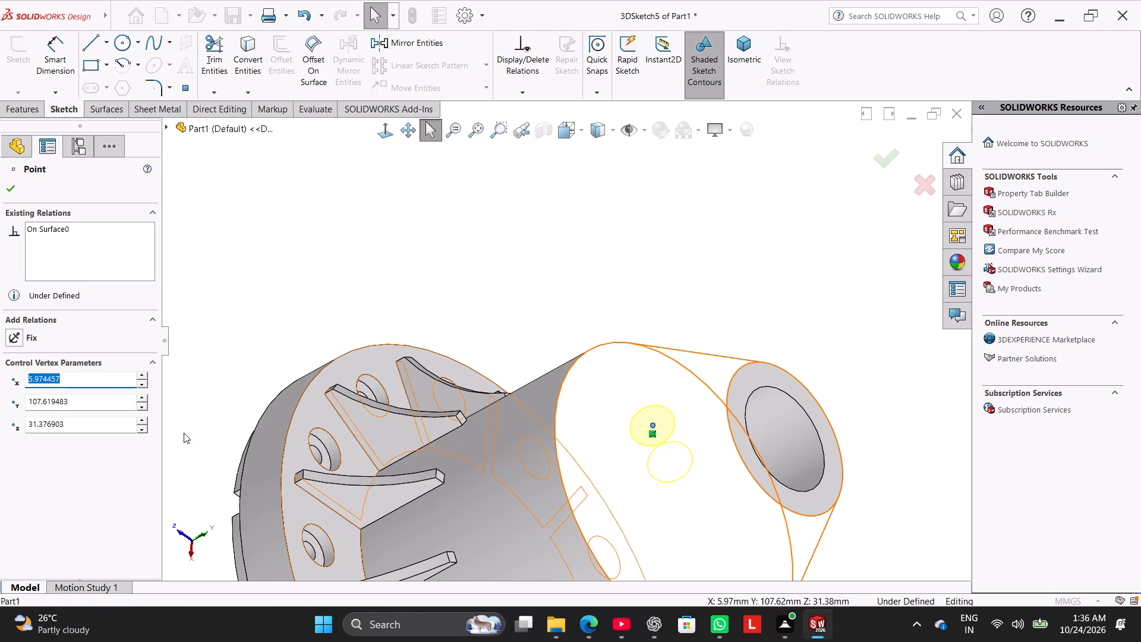
double_click(99, 426)
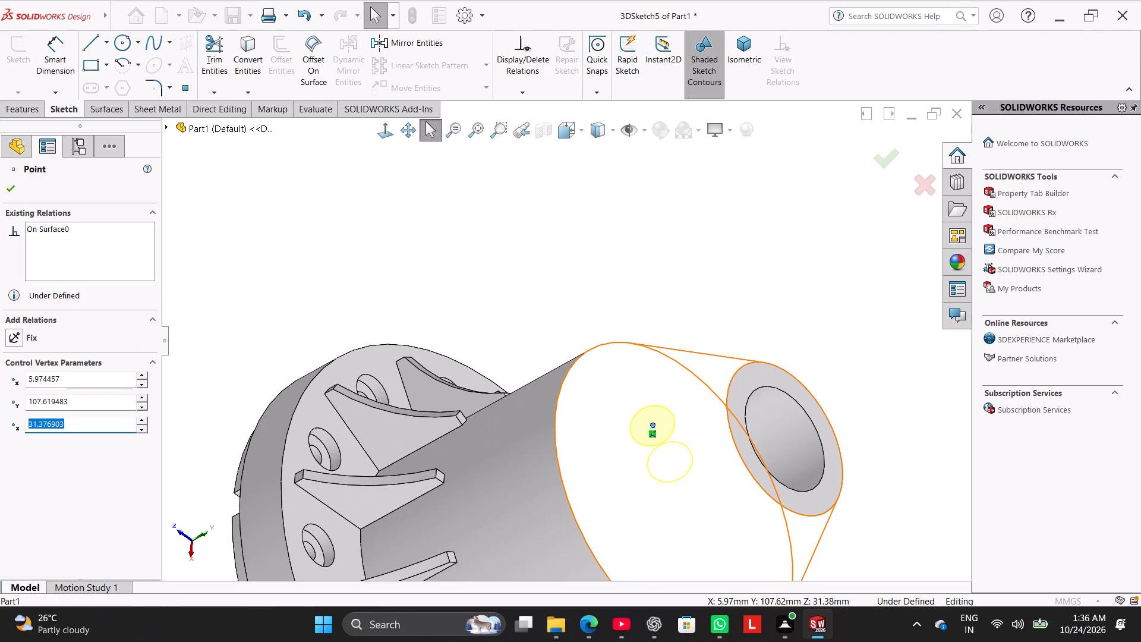
key(ctrl+v)
double_click(94, 401)
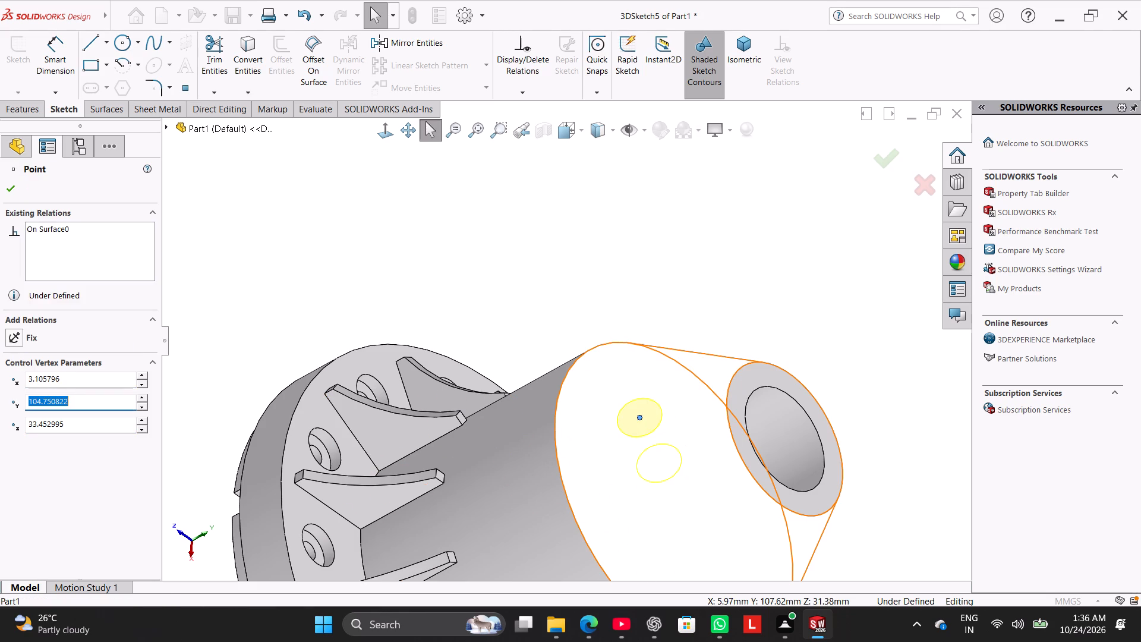
text(105)
key(Return)
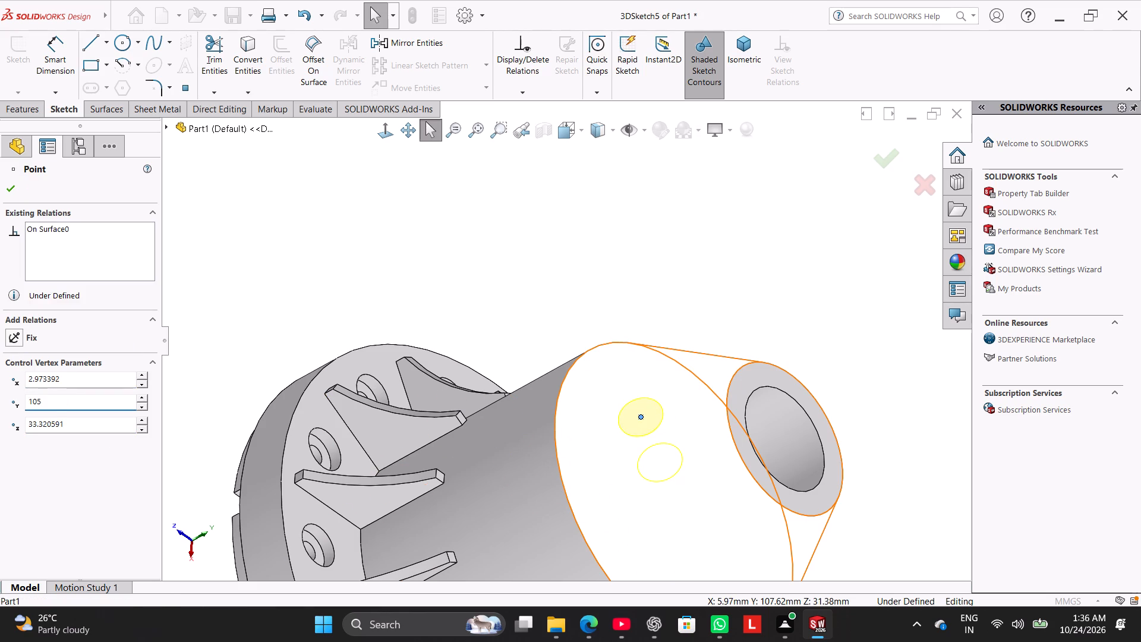
double_click(81, 381)
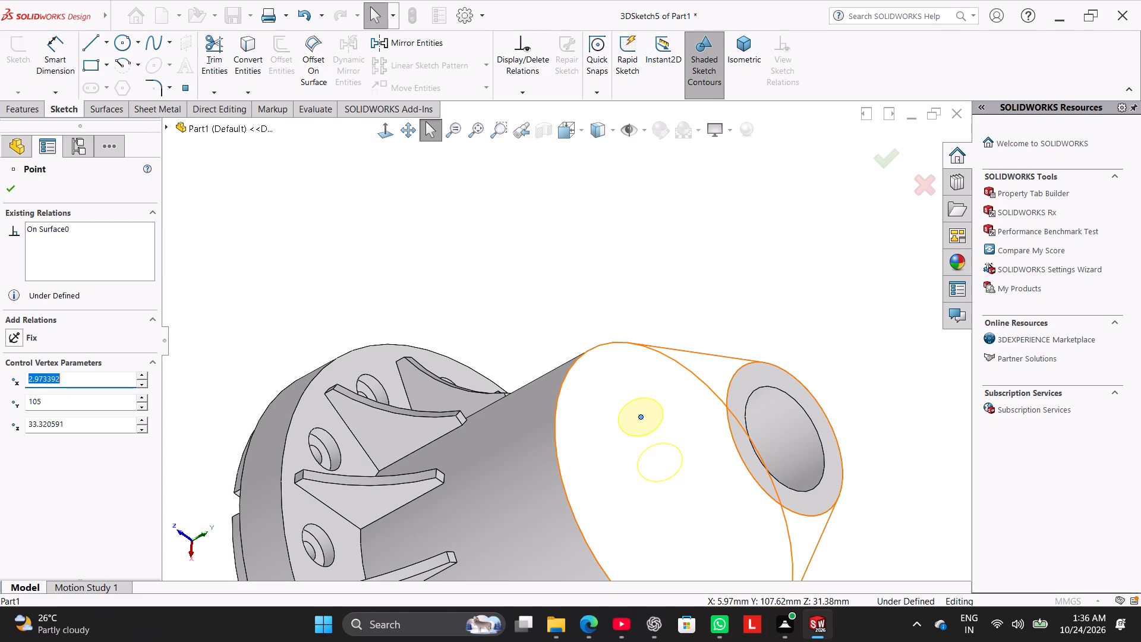
key(0)
key(Return)
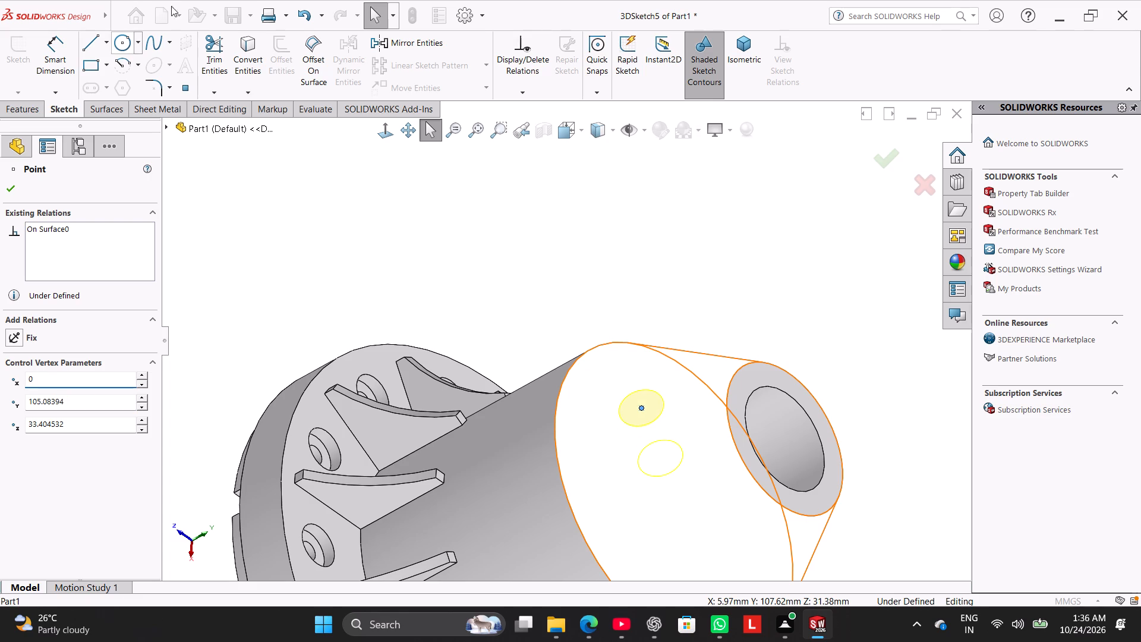
Refine the hole point's position by re-entering Z 33.452995, Y 105 and X 0 mm.
double_click(93, 427)
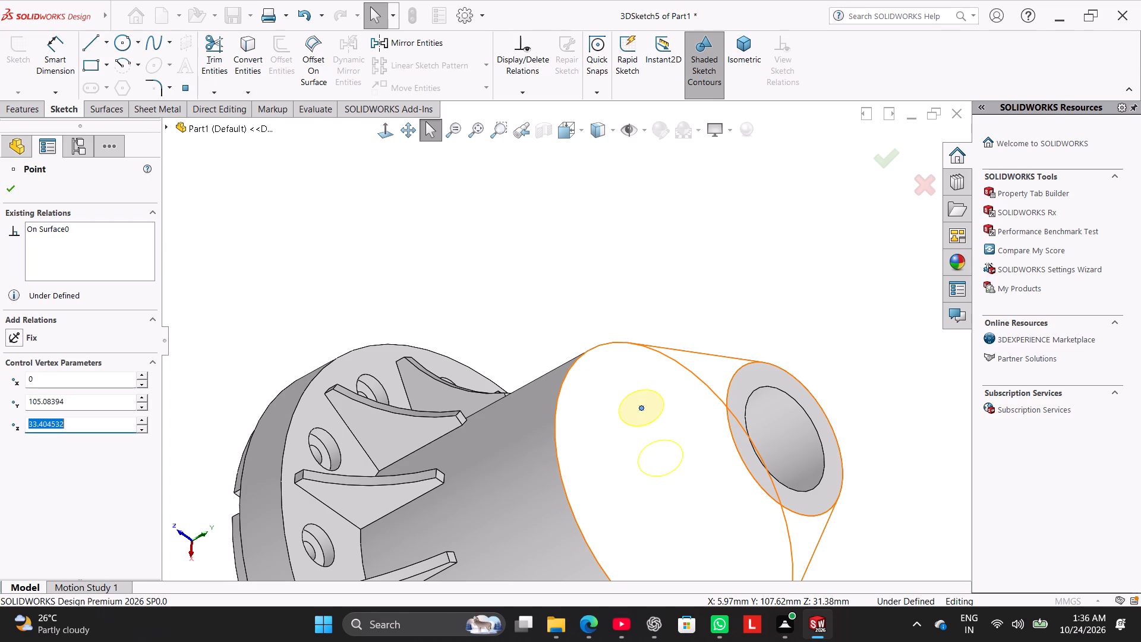
key(ctrl+v)
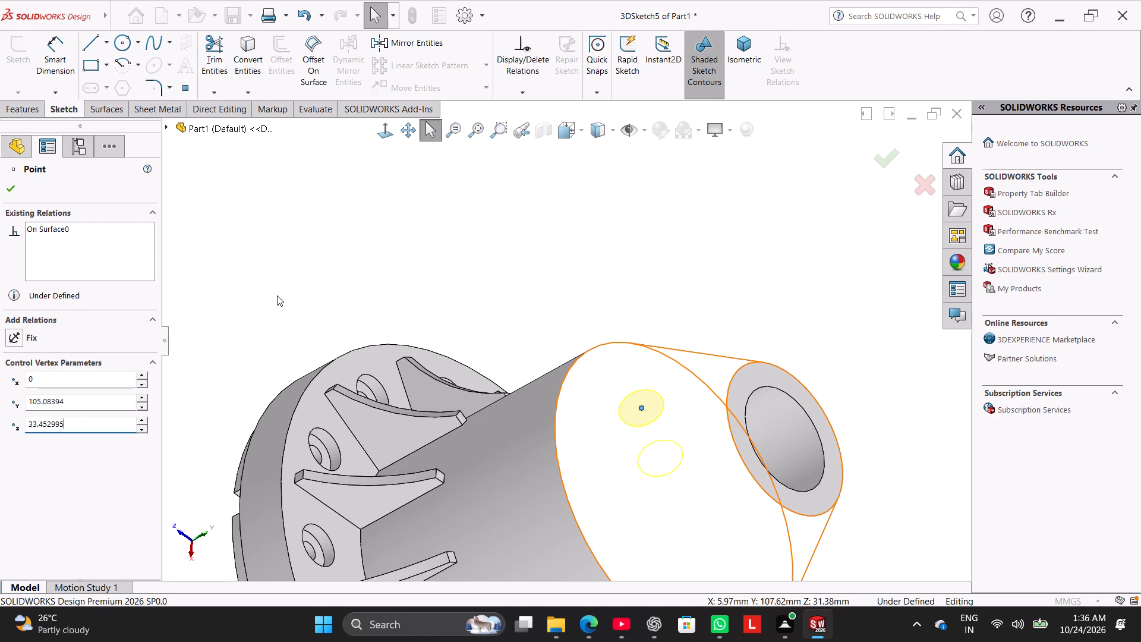
click(277, 295)
right_drag(290, 323, 455, 202)
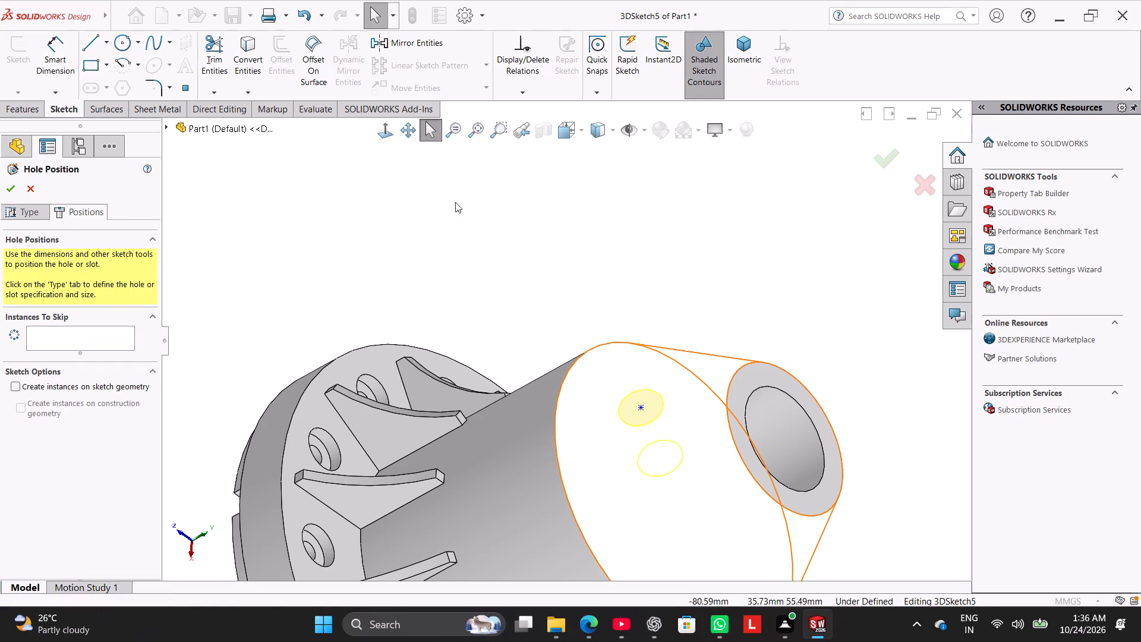
right_drag(455, 202, 459, 200)
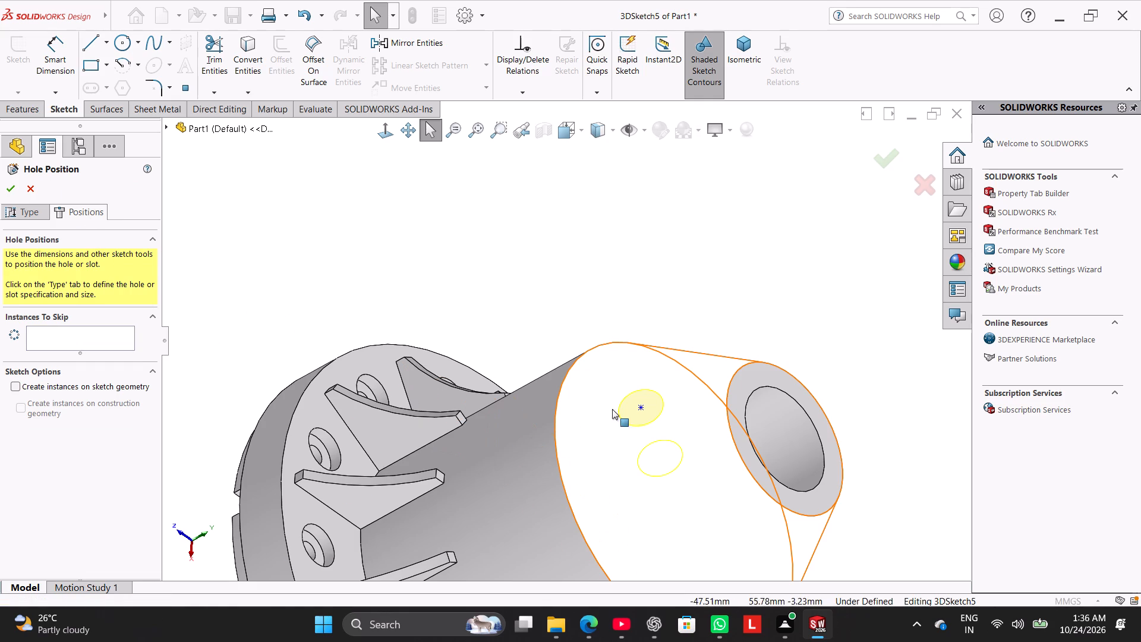
click(641, 407)
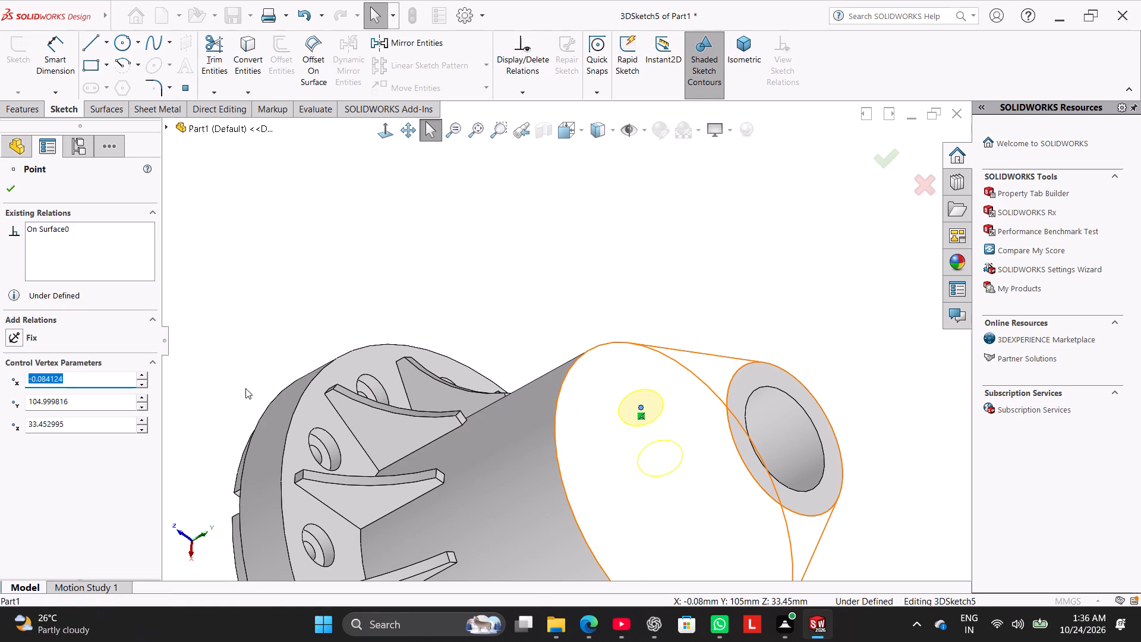
double_click(105, 396)
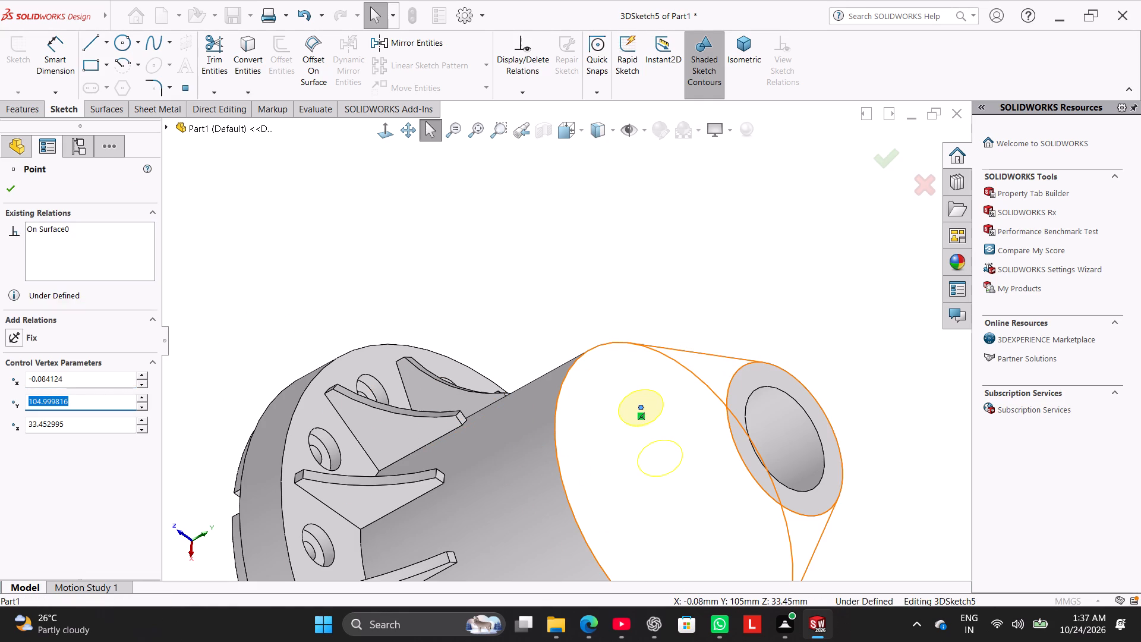
text(105)
key(Return)
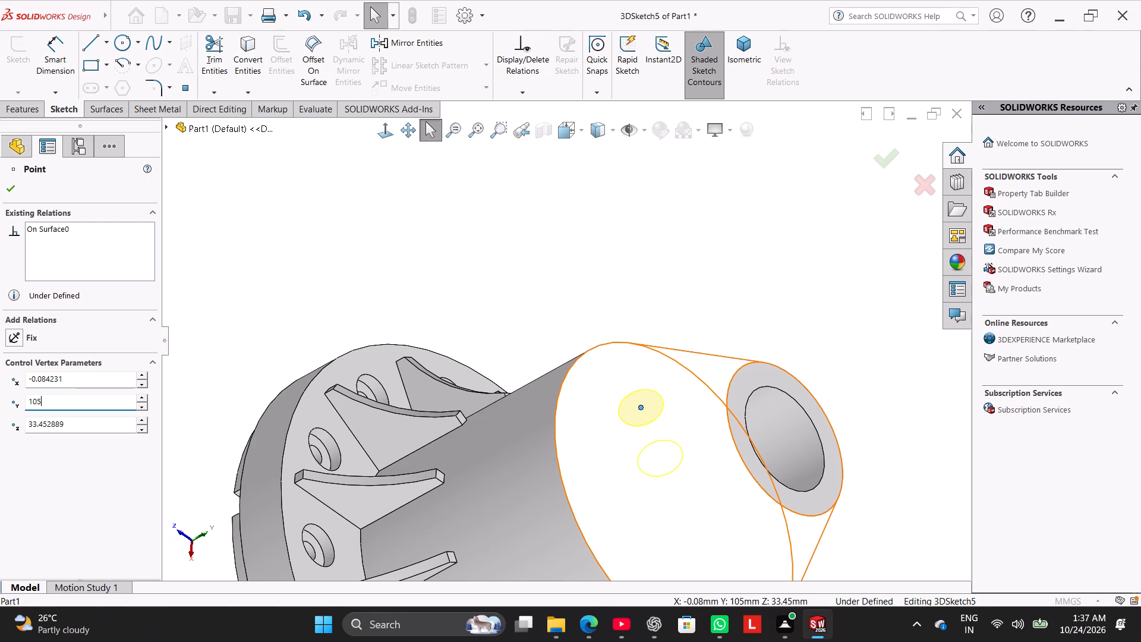
click(324, 284)
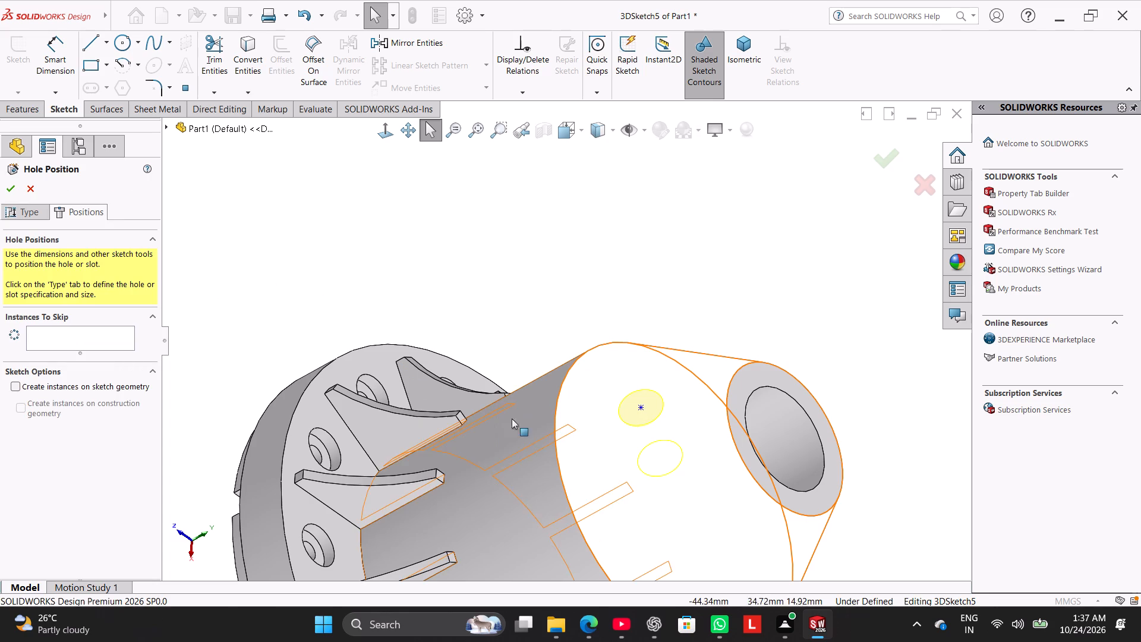
click(644, 407)
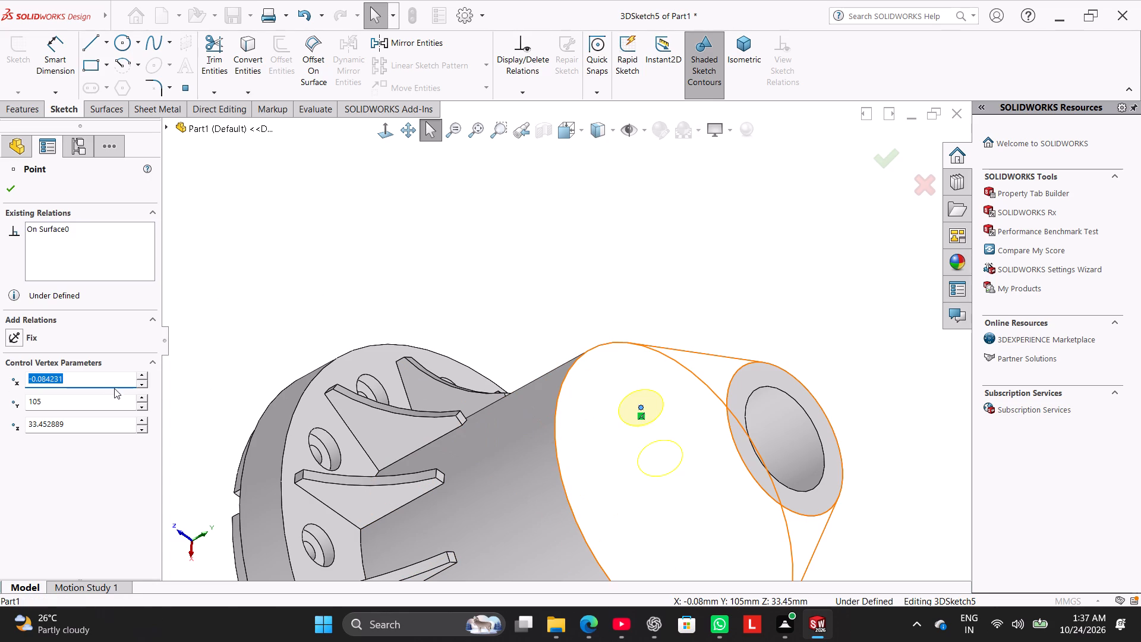
key(0)
key(Return)
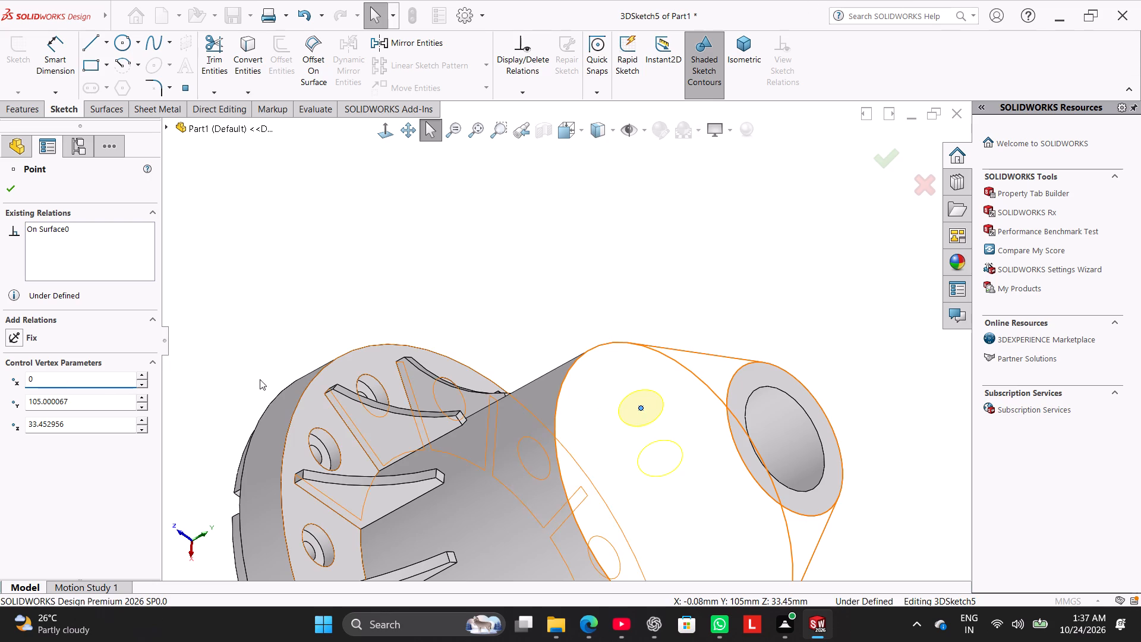
Examine the hole preview's position and orientation on the conical face from several angles.
scroll(626, 319, up, 4)
middle_drag(566, 304, 547, 292)
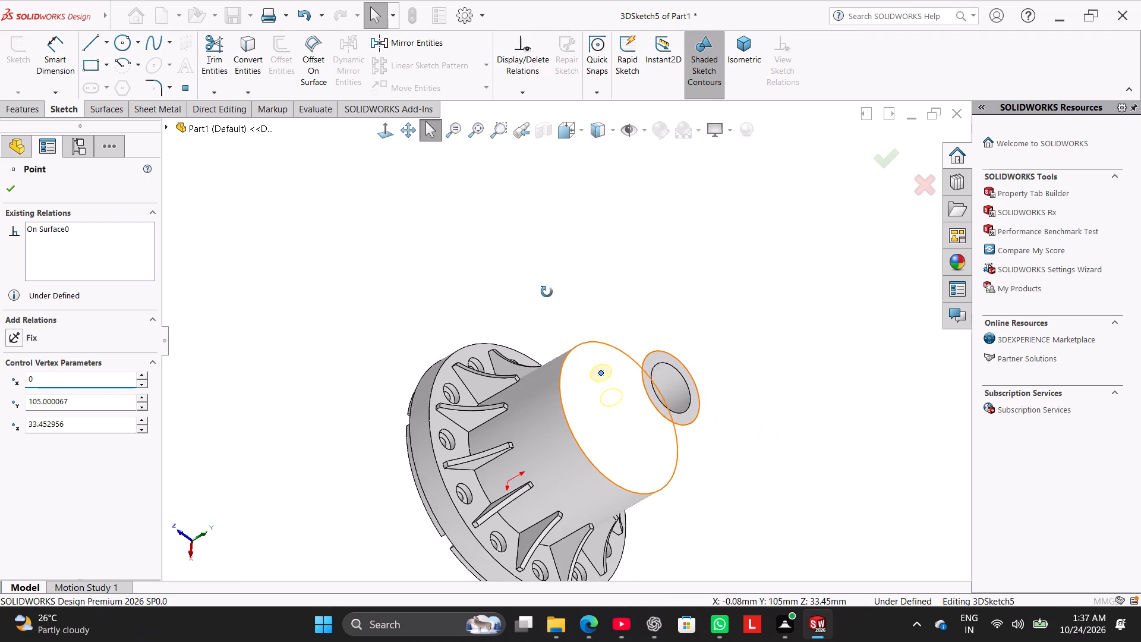
middle_drag(547, 292, 585, 269)
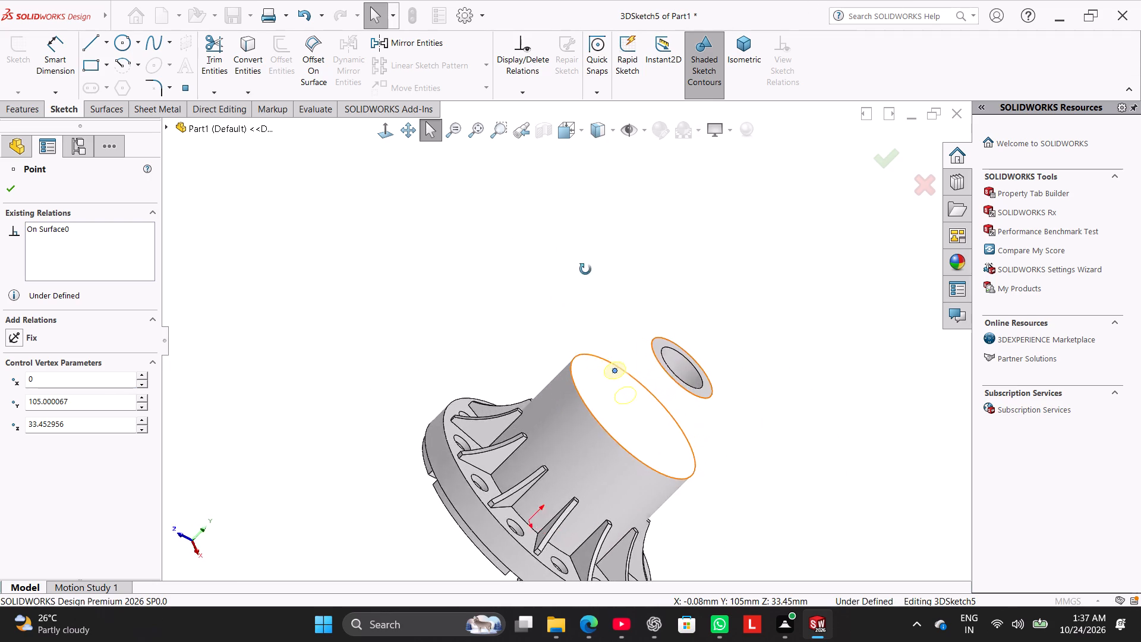
middle_drag(585, 269, 534, 248)
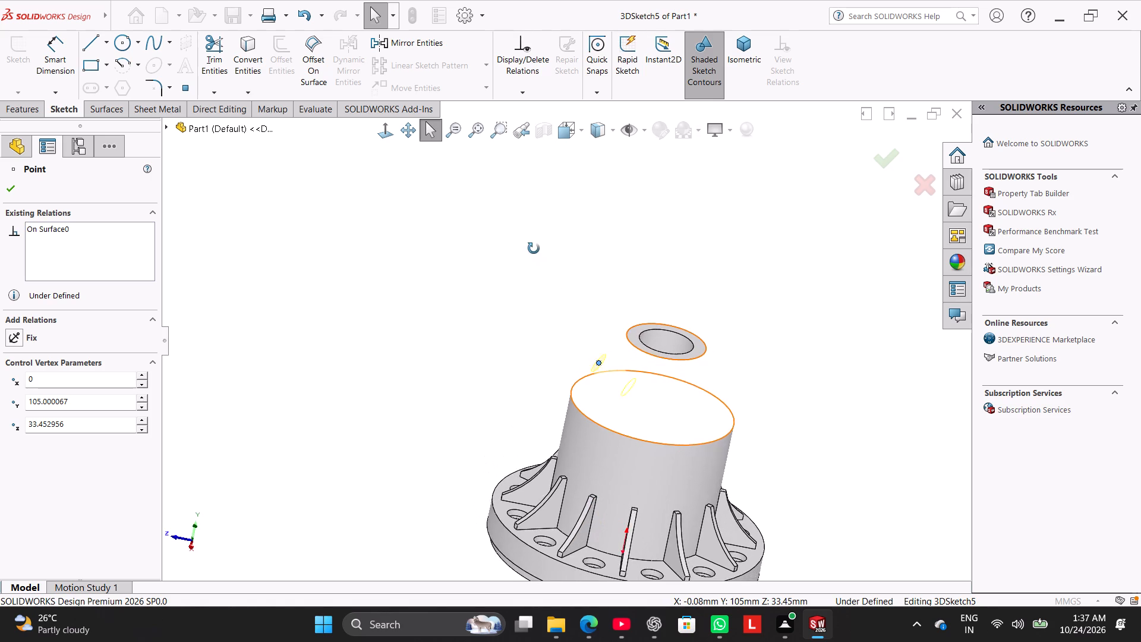
middle_drag(534, 248, 544, 253)
middle_drag(532, 326, 567, 290)
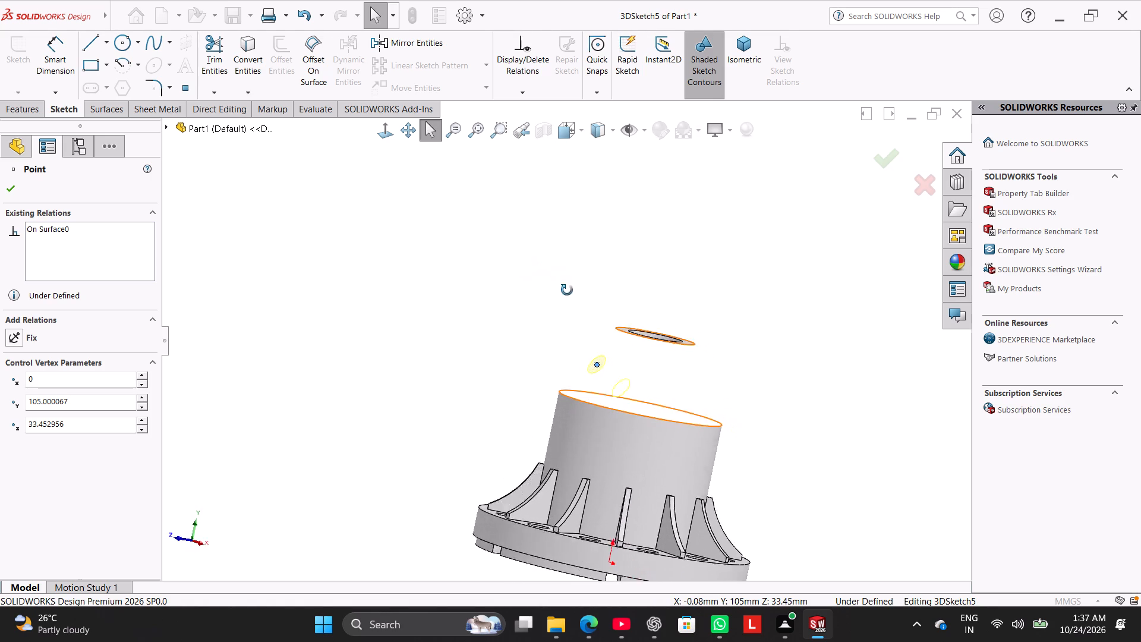
middle_drag(567, 290, 538, 304)
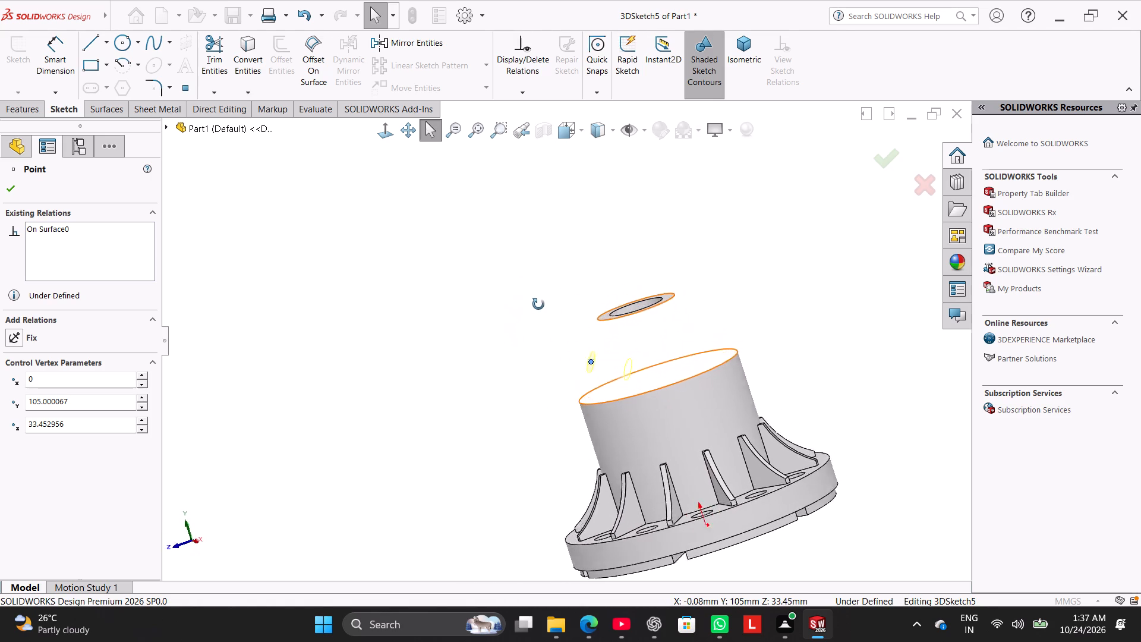
middle_drag(538, 304, 526, 320)
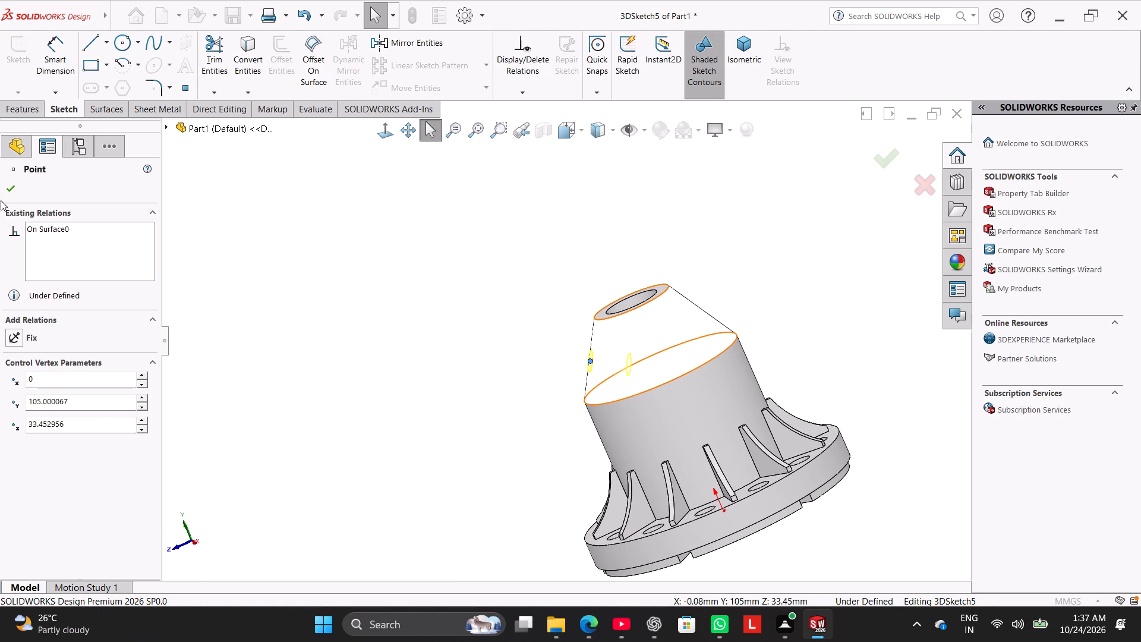
Accept the hole point's position and complete the M14 tapped hole on the conical face.
click(6, 191)
click(13, 188)
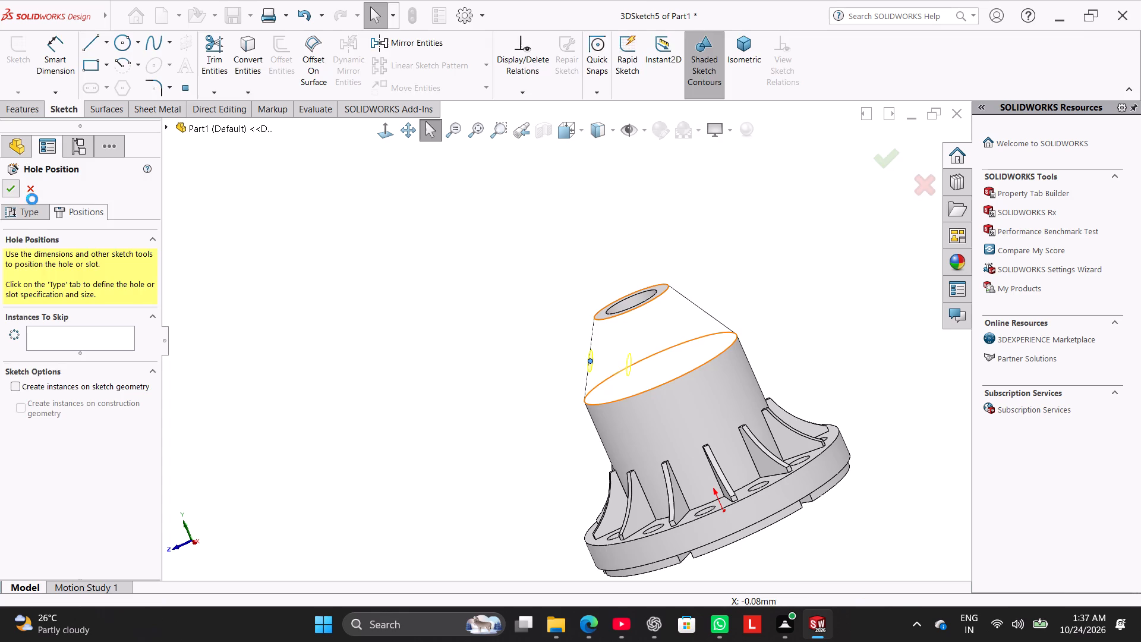
click(390, 306)
right_drag(330, 367, 543, 226)
click(396, 306)
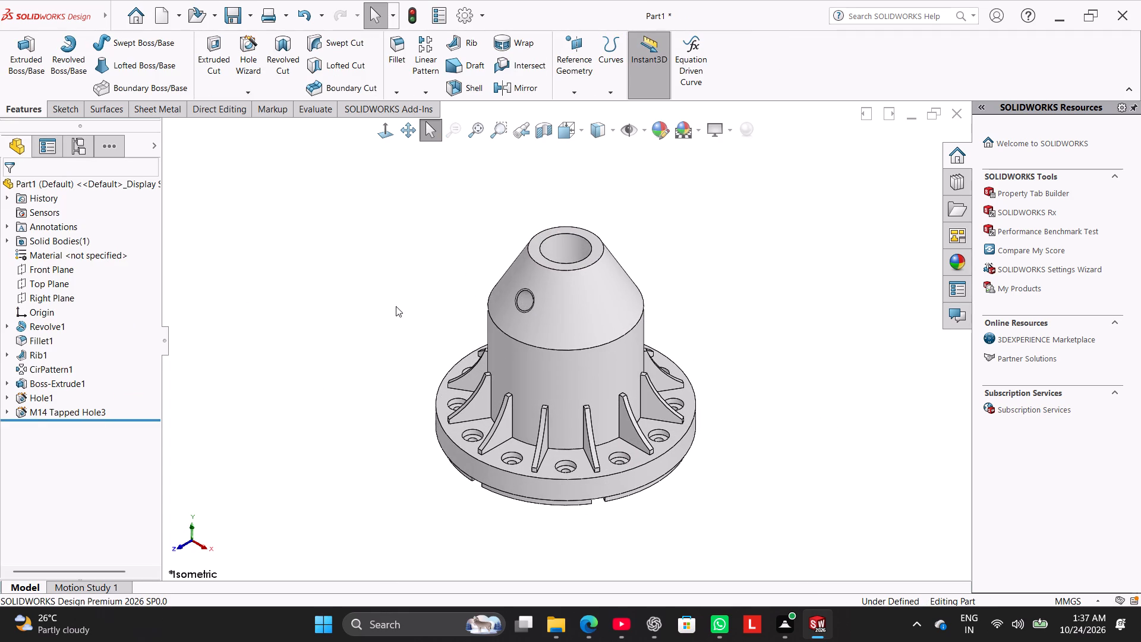
middle_drag(468, 323, 419, 355)
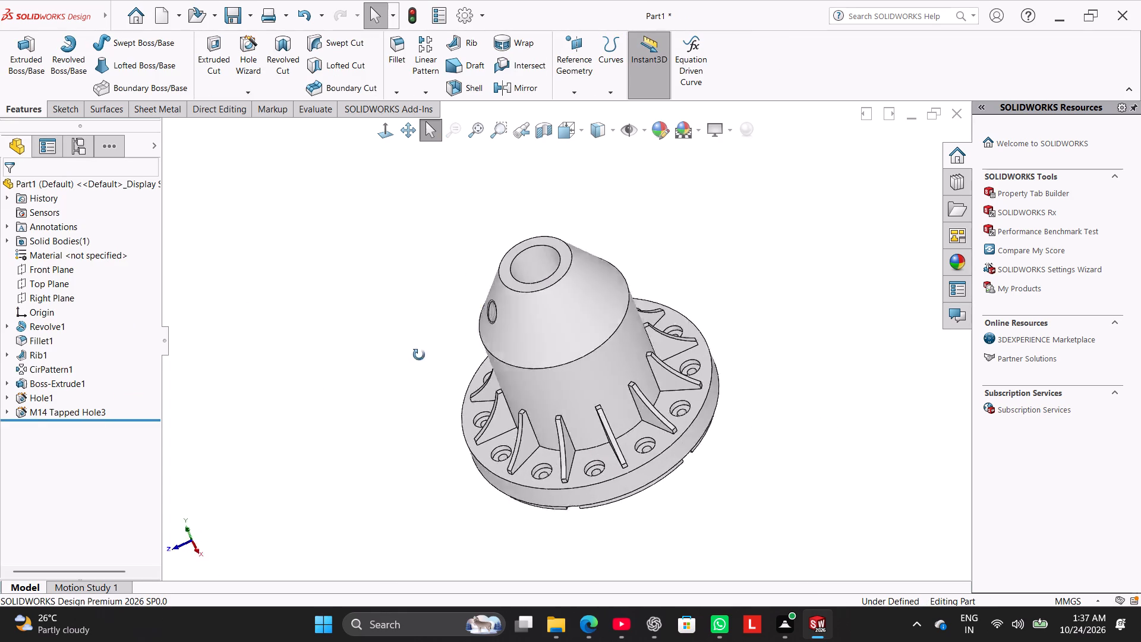
middle_drag(419, 355, 457, 377)
right_drag(292, 392, 372, 288)
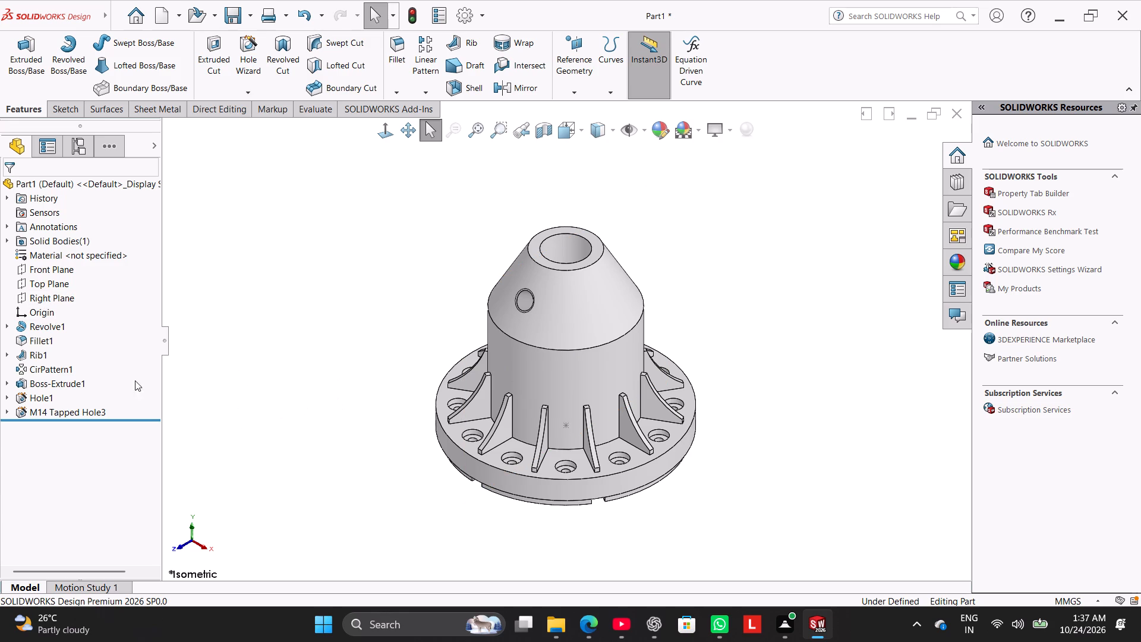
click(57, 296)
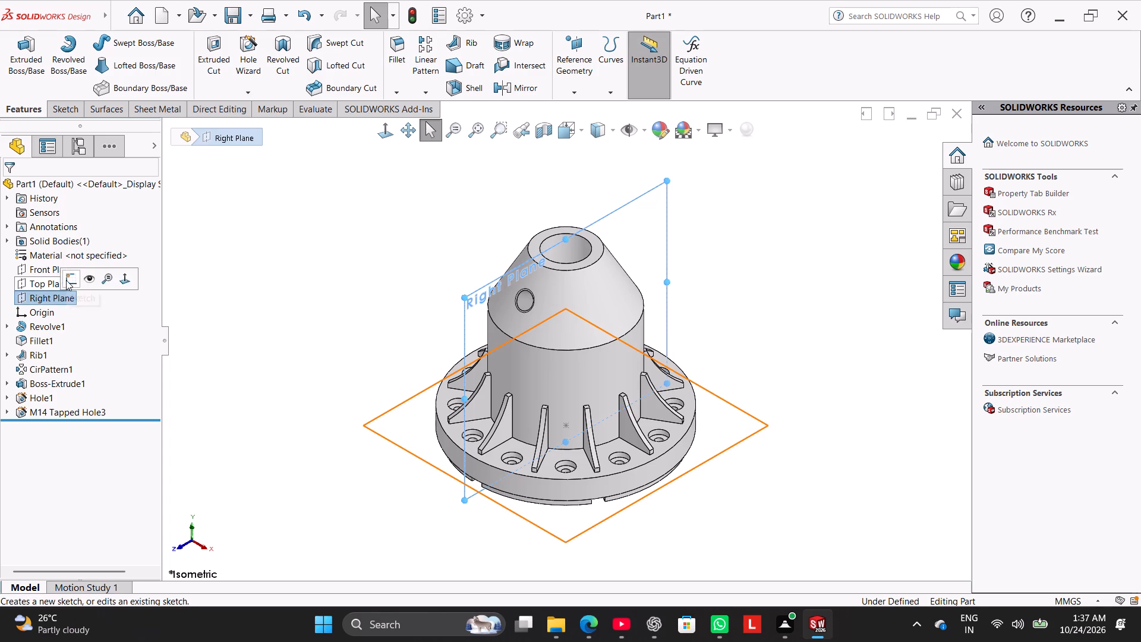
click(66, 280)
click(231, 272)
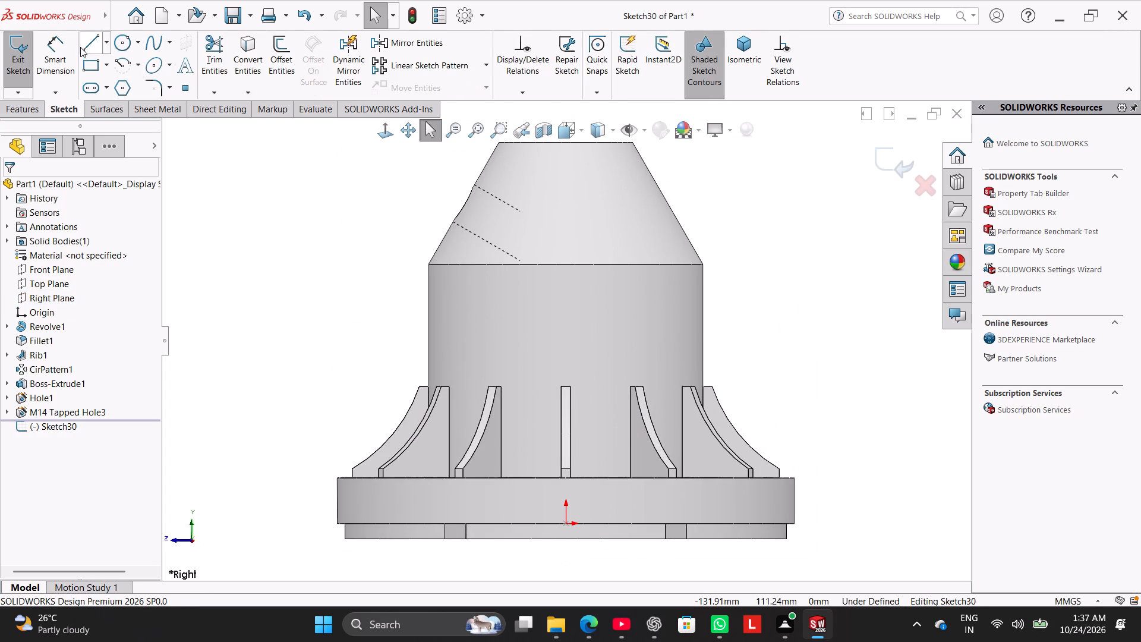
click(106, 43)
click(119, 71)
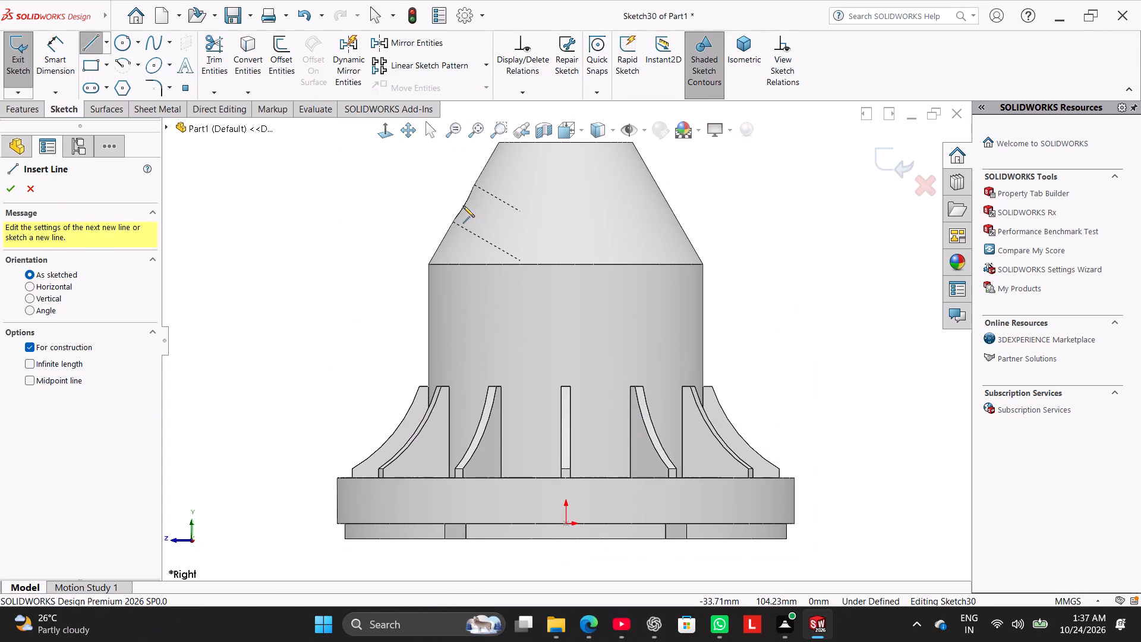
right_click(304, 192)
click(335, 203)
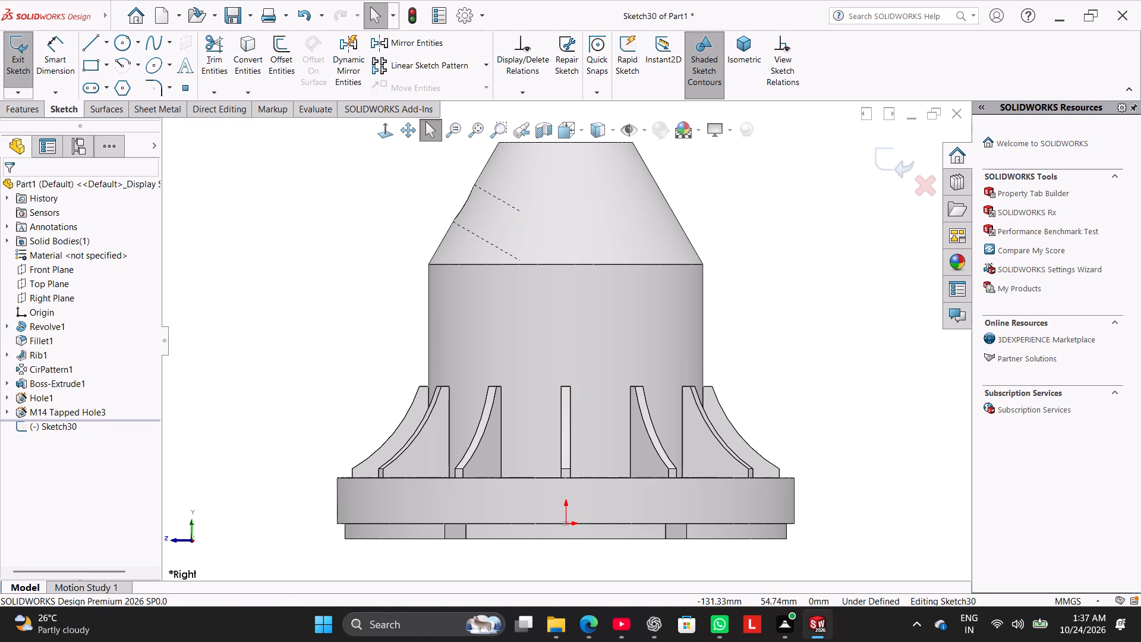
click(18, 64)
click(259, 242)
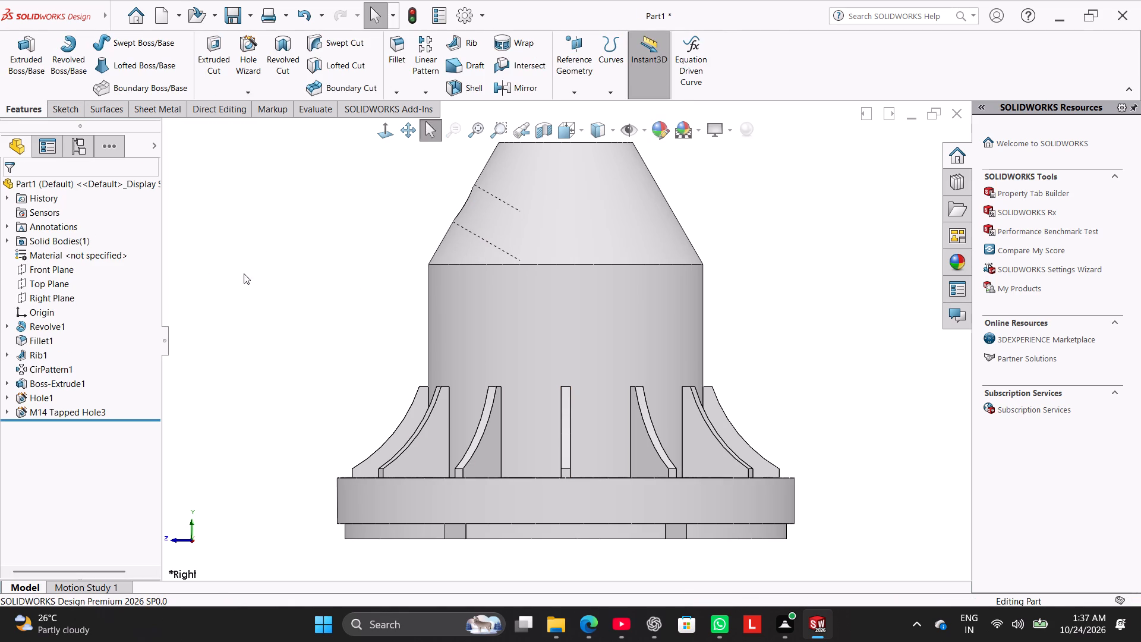
Start a sketch on the Front Plane and convert the tapped hole's round edge into sketch geometry.
middle_drag(254, 275, 308, 345)
click(54, 267)
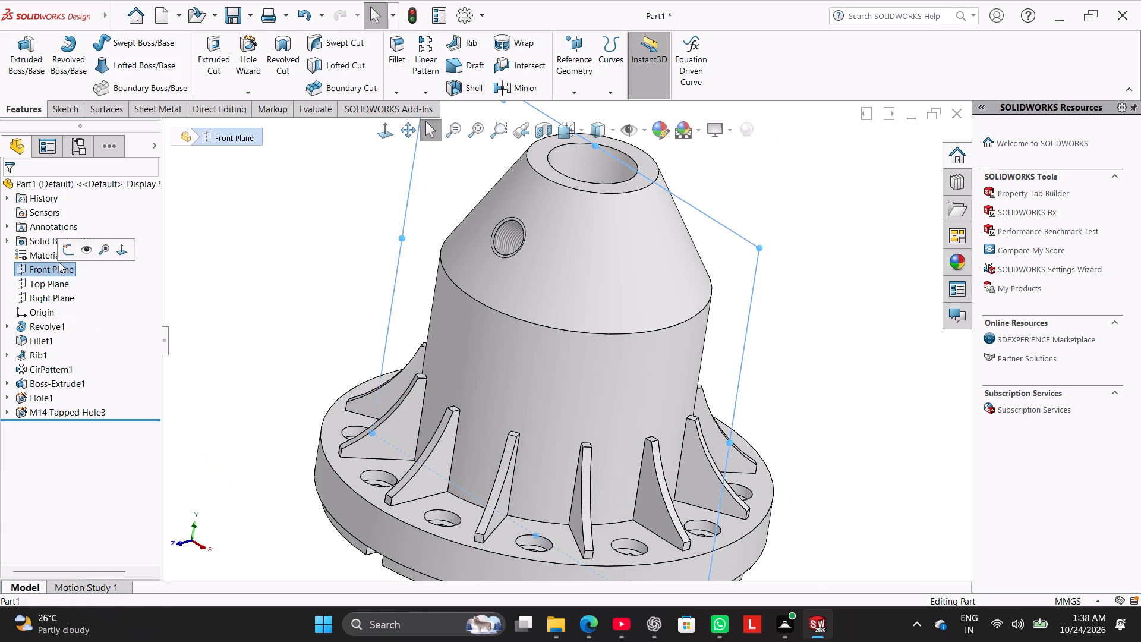
click(65, 249)
click(245, 259)
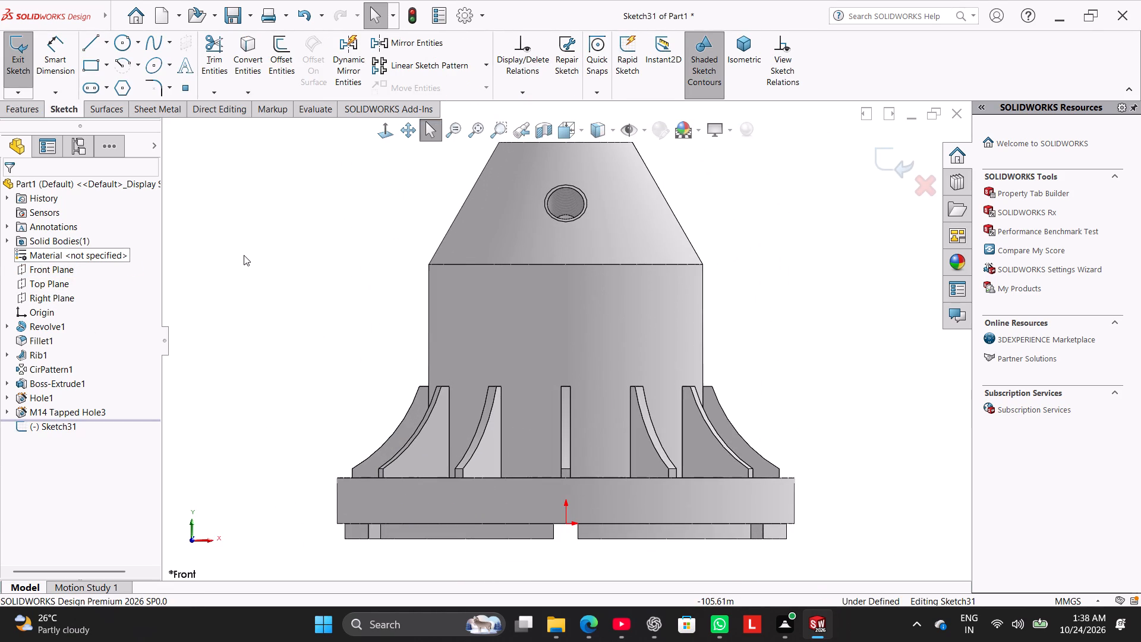
click(106, 46)
click(120, 73)
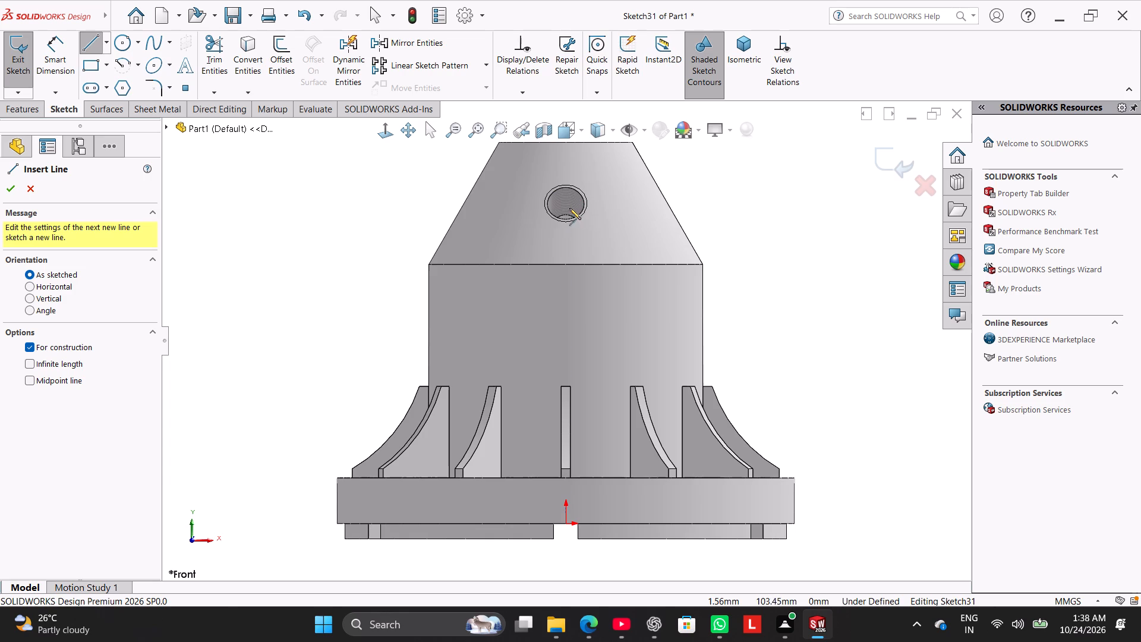
click(245, 65)
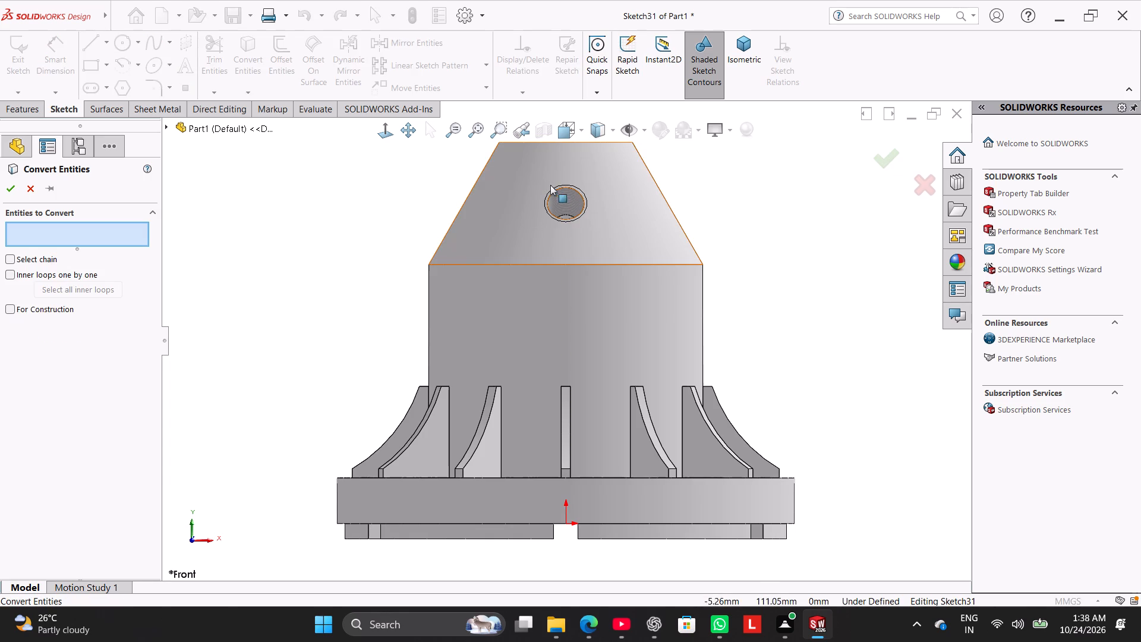
click(559, 189)
click(10, 187)
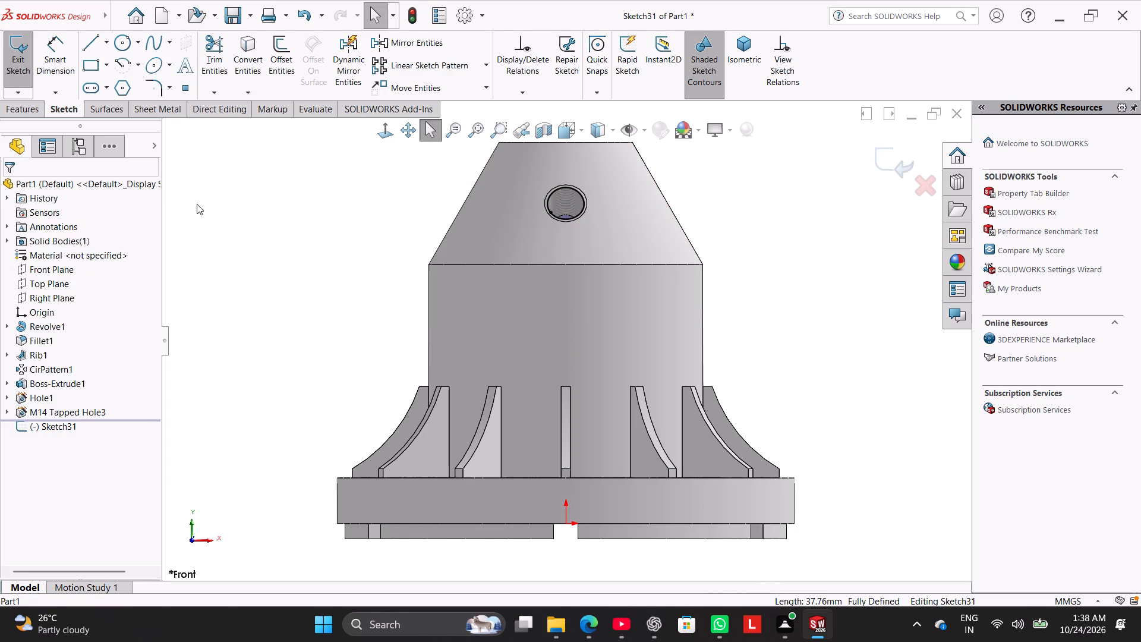
click(198, 204)
Draw a vertical centerline about 25.2 mm long from the bottom of the converted hole outline to the cone's top edge.
click(106, 37)
click(119, 73)
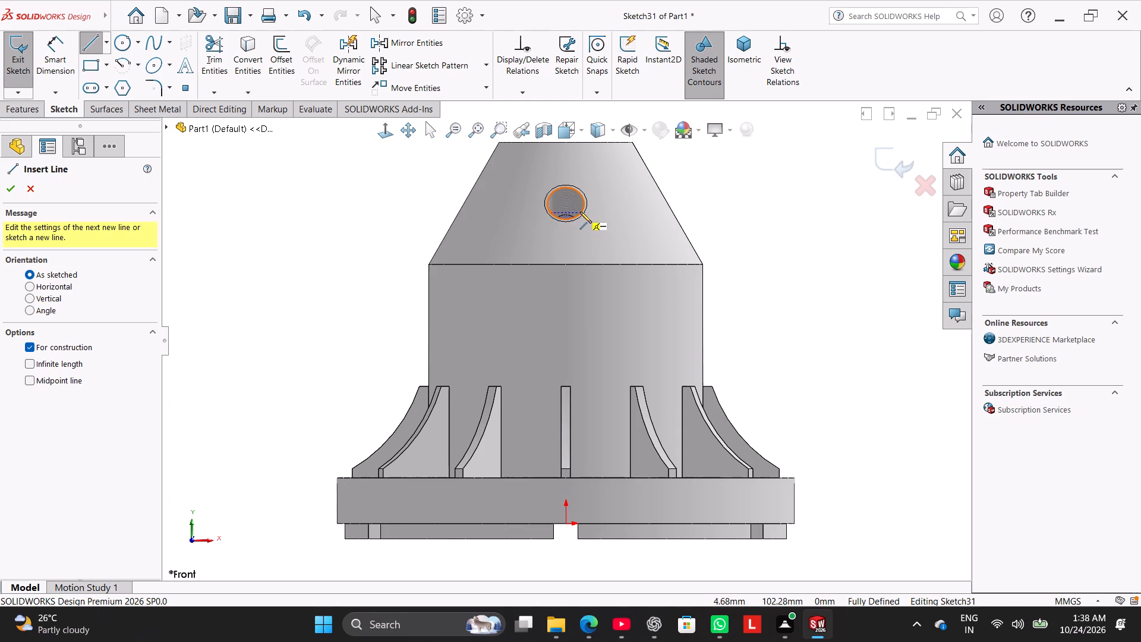
click(566, 219)
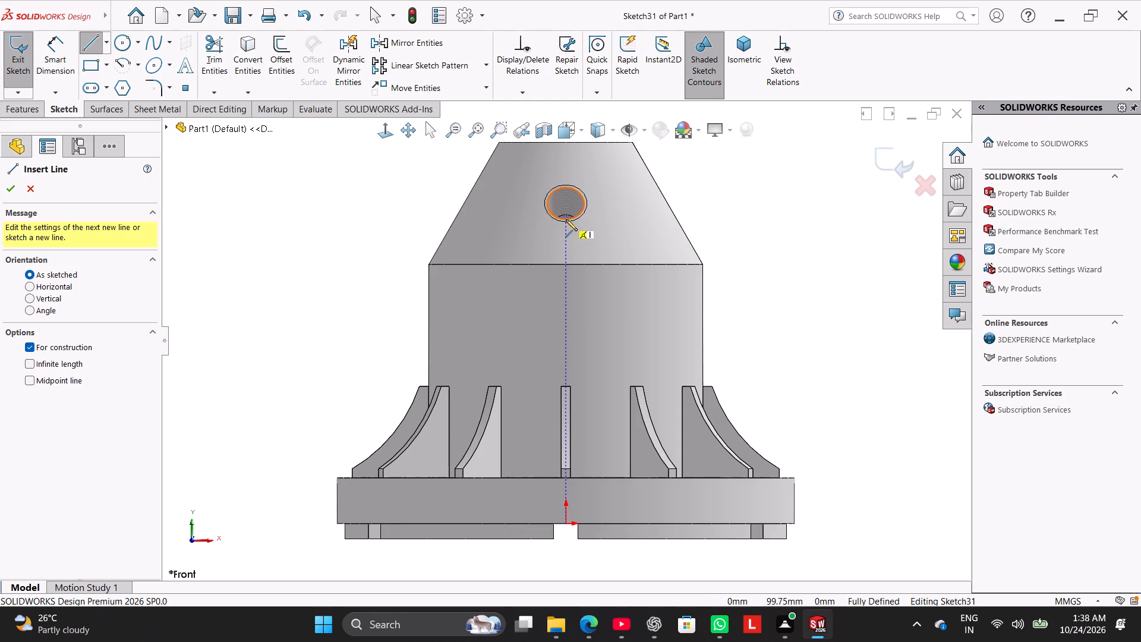
click(564, 142)
right_click(696, 169)
click(721, 176)
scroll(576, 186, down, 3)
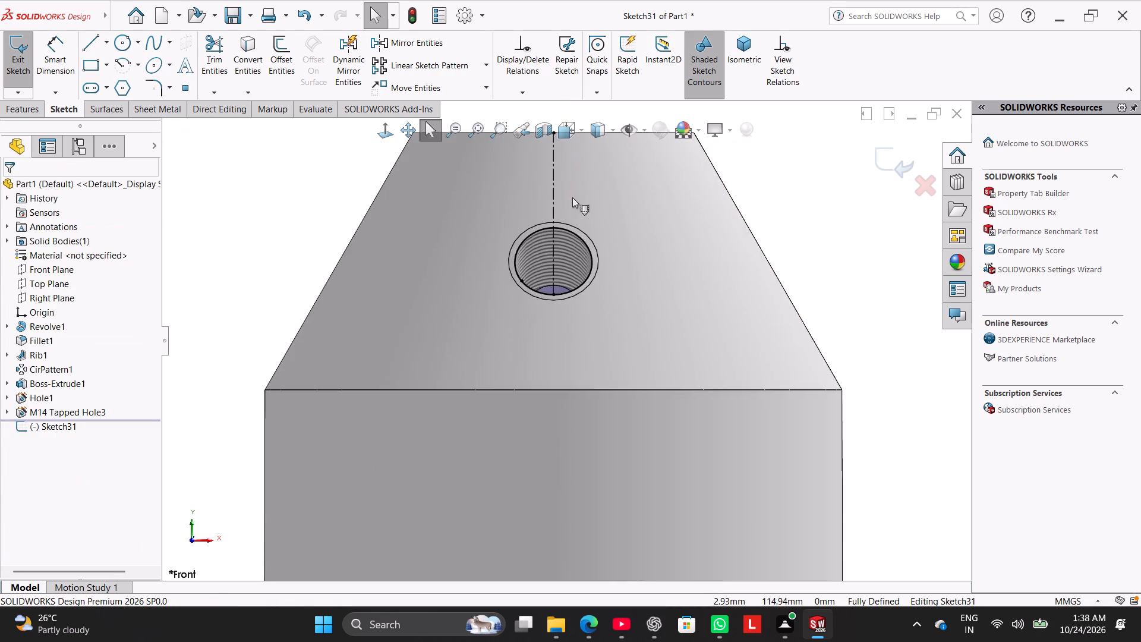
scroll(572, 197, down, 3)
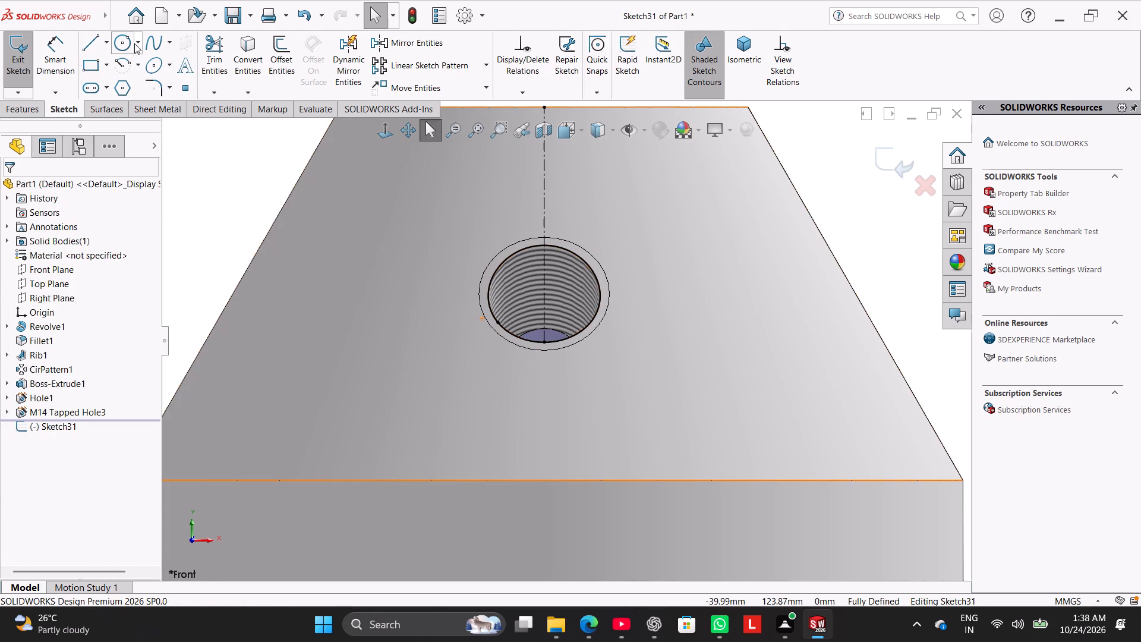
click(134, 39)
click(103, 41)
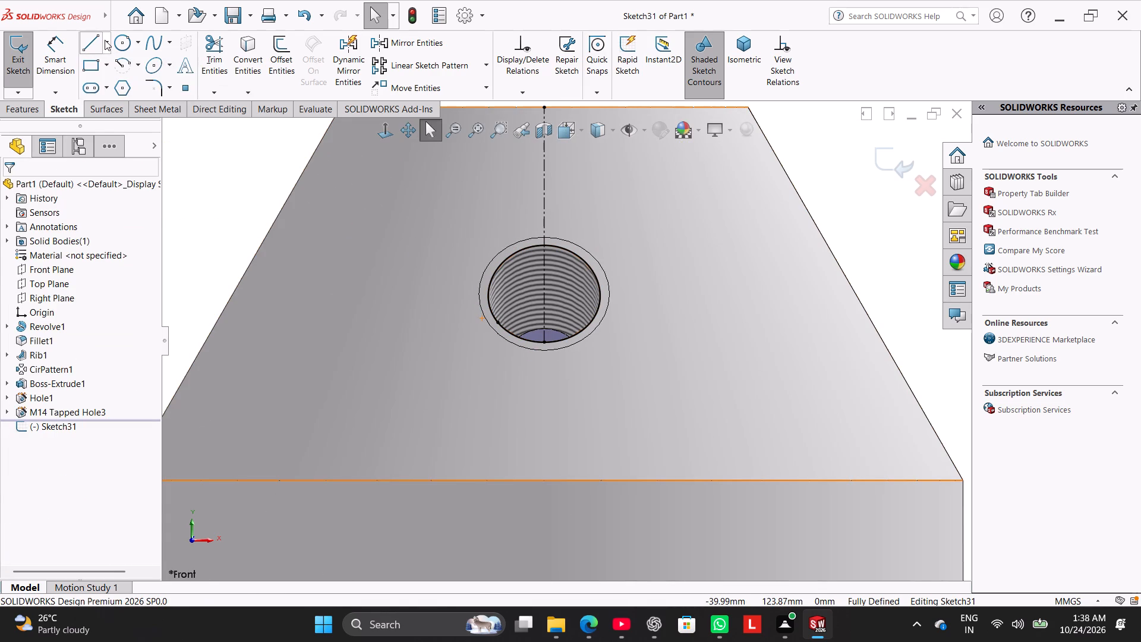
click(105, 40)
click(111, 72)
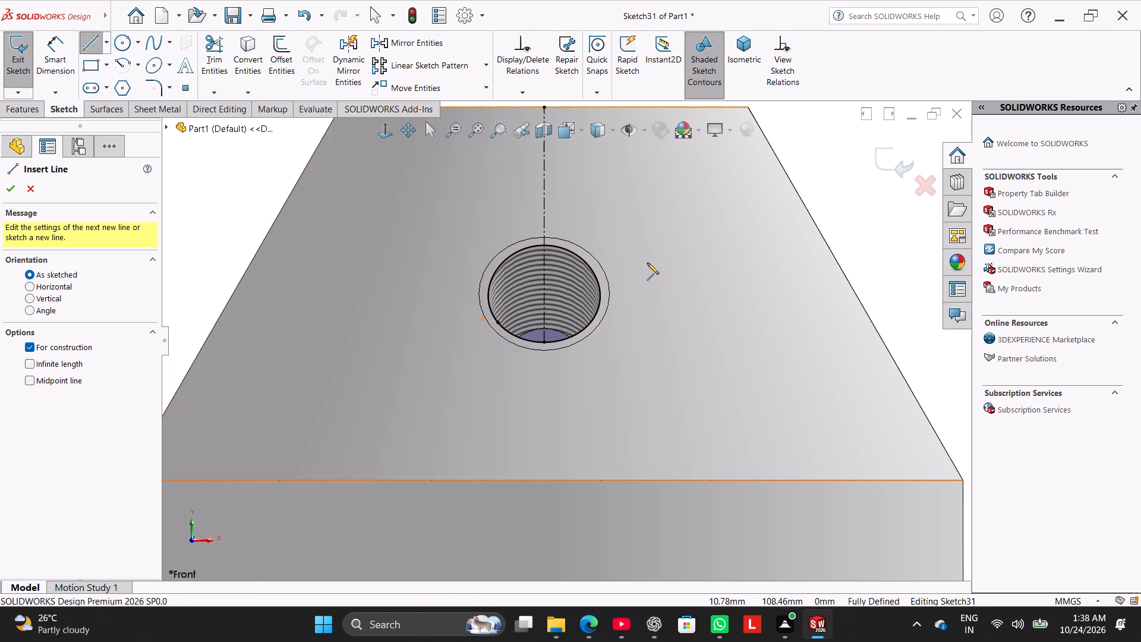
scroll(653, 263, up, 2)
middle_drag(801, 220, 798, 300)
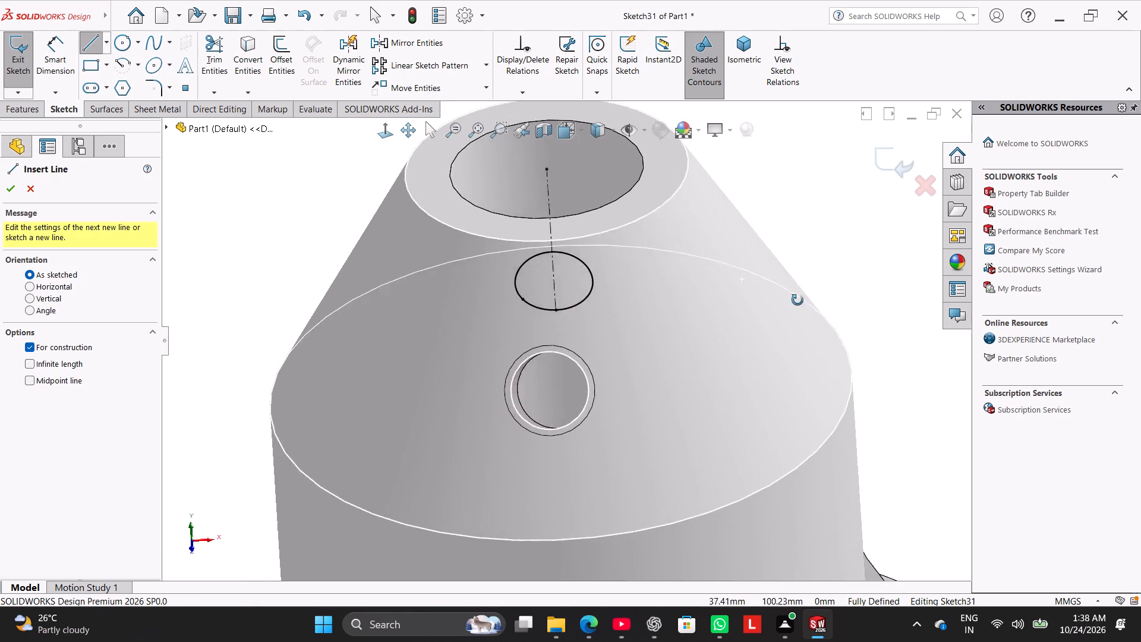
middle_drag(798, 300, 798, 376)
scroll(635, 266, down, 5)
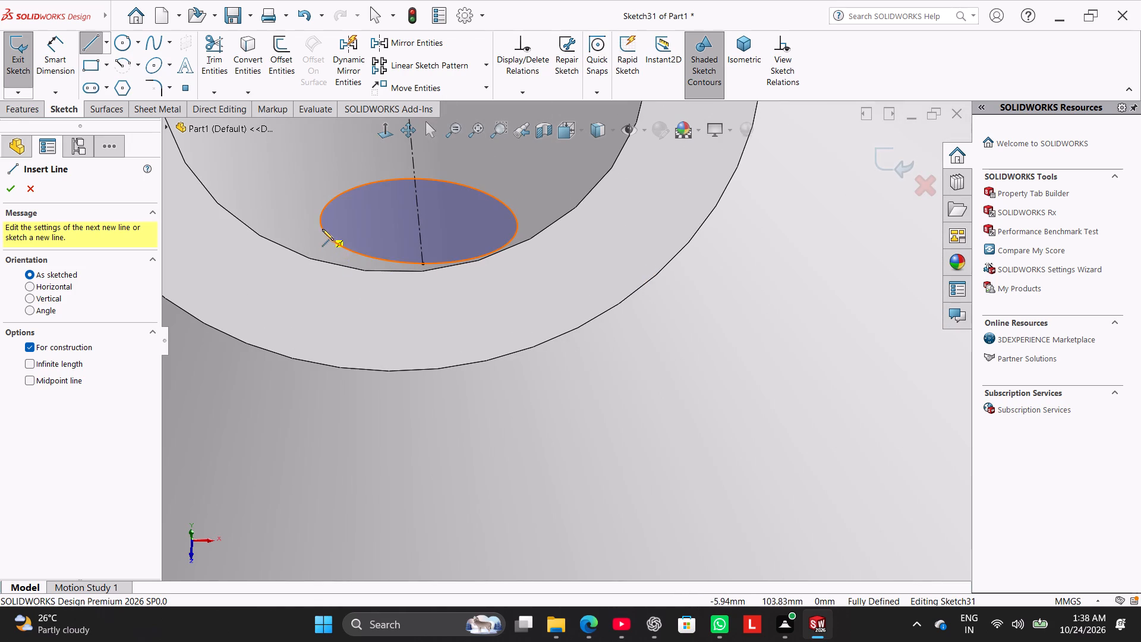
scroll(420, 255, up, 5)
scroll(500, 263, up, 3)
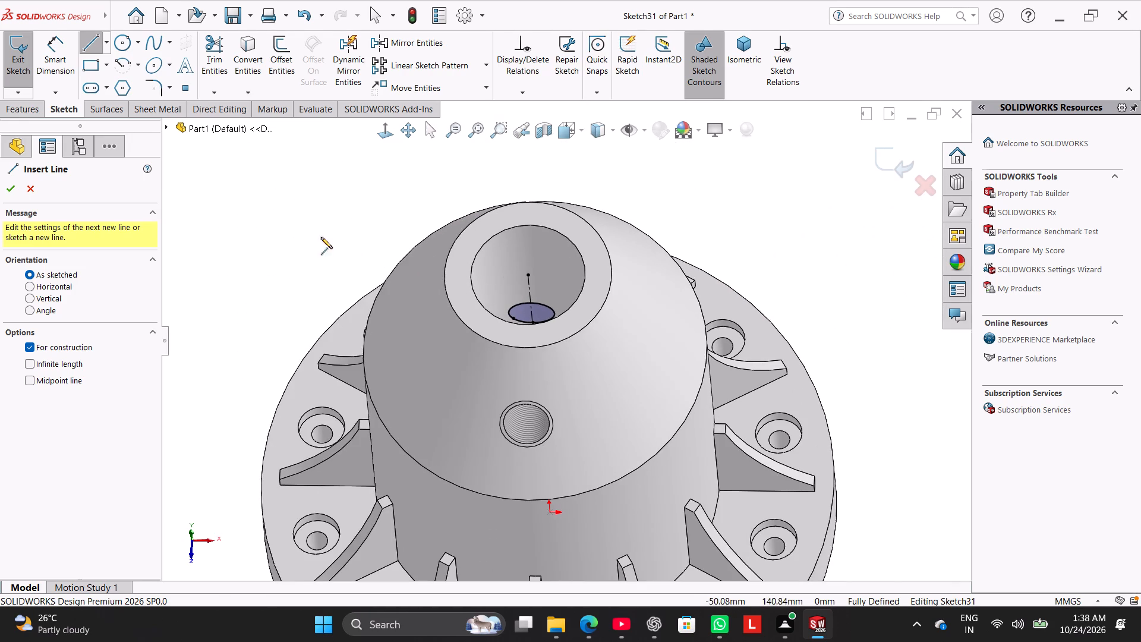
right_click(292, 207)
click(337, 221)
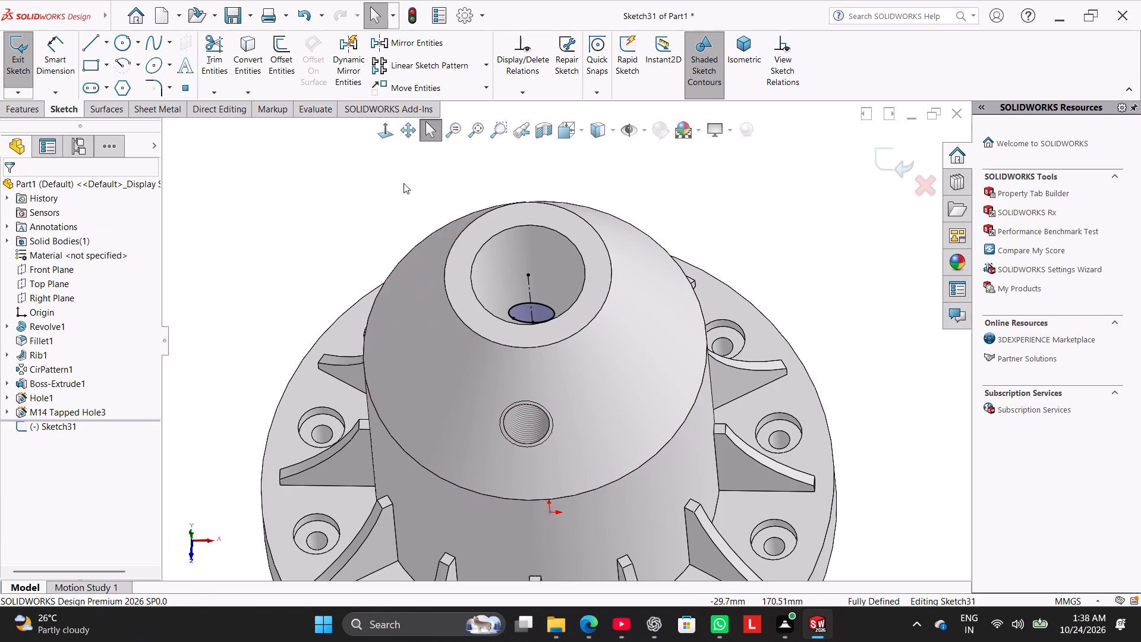
Draw a nearly horizontal centerline about 12 mm long across the middle of the converted hole outline.
click(385, 137)
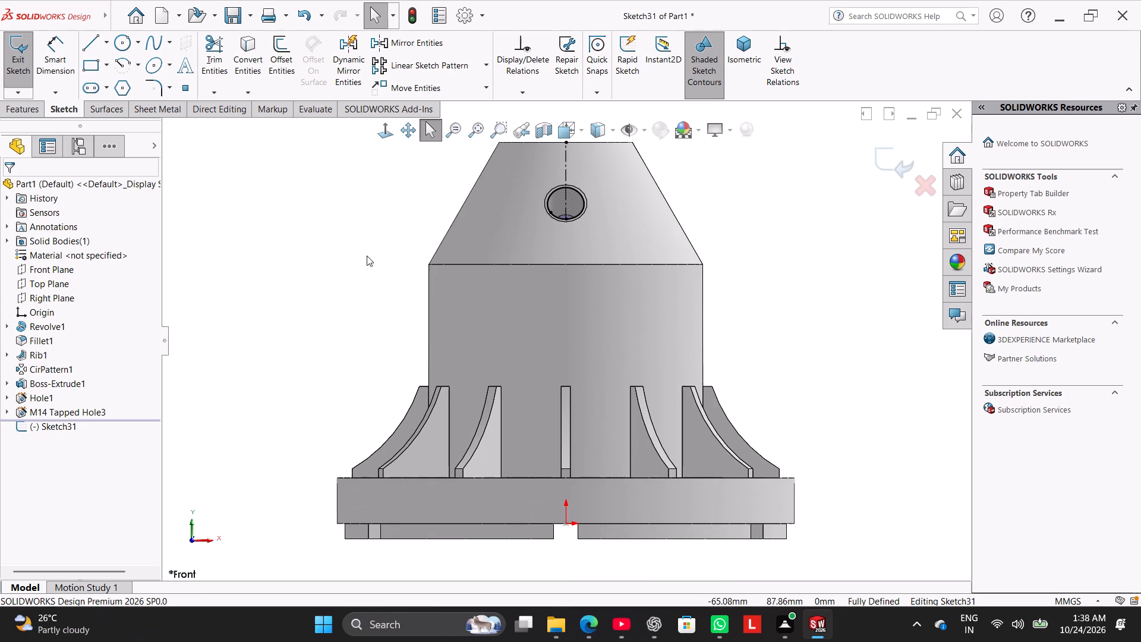
middle_drag(365, 257, 341, 543)
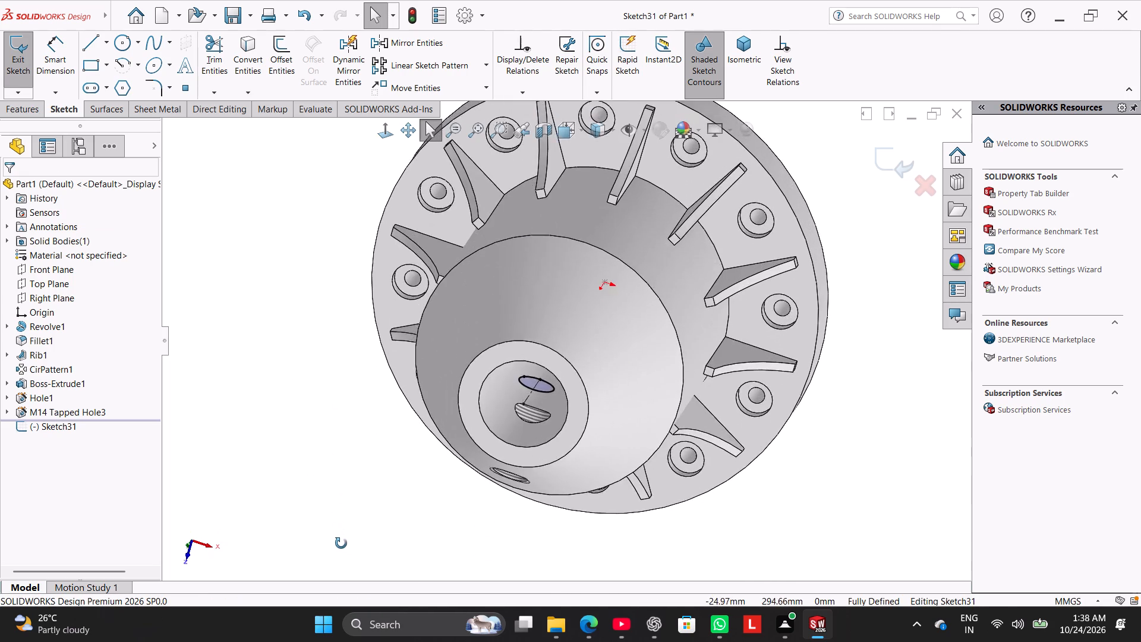
middle_drag(341, 543, 398, 359)
click(386, 130)
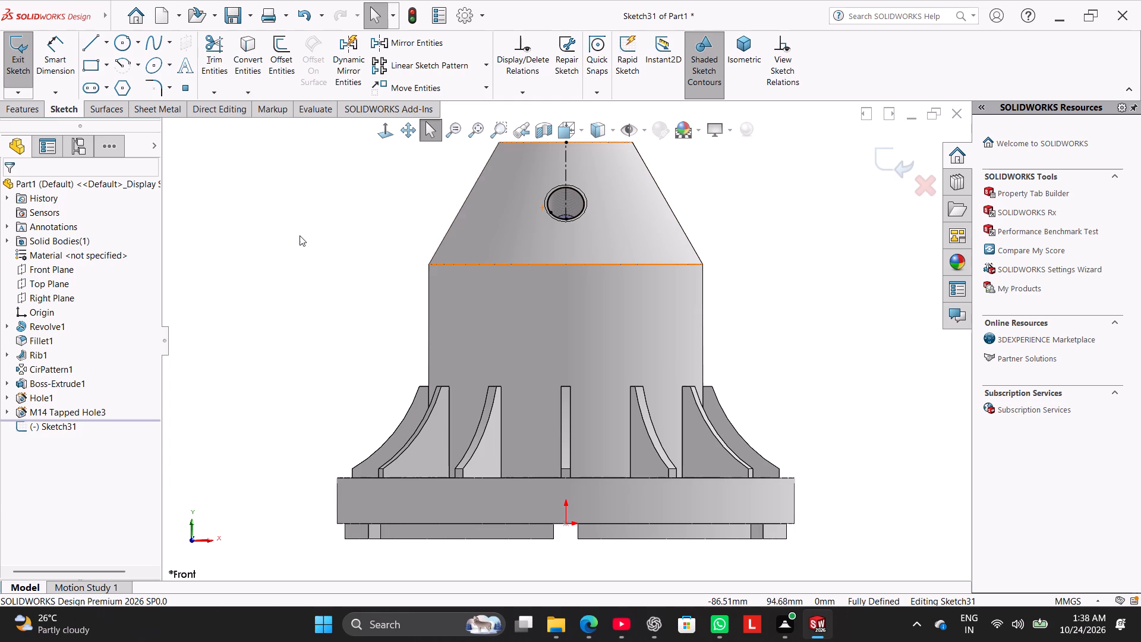
click(105, 37)
click(117, 74)
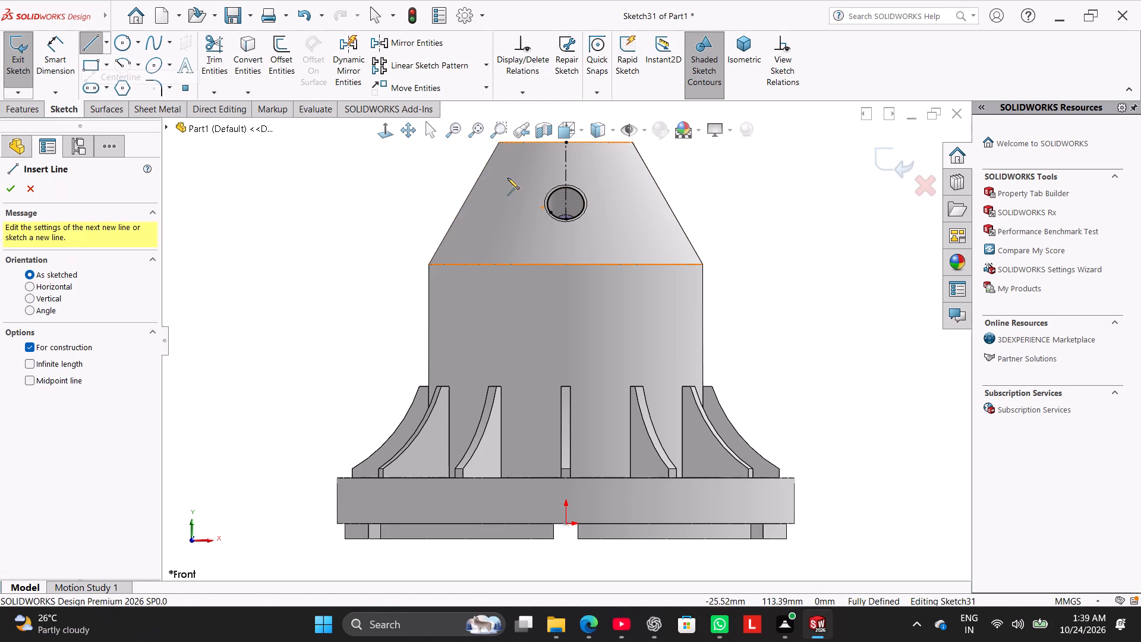
scroll(556, 183, down, 7)
click(487, 265)
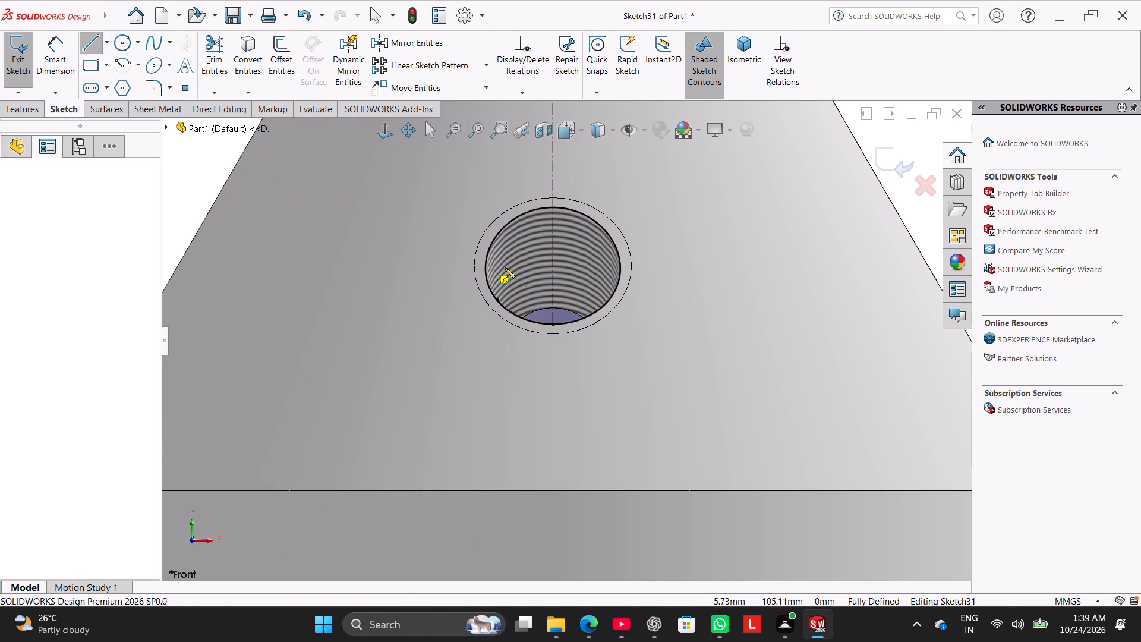
click(619, 268)
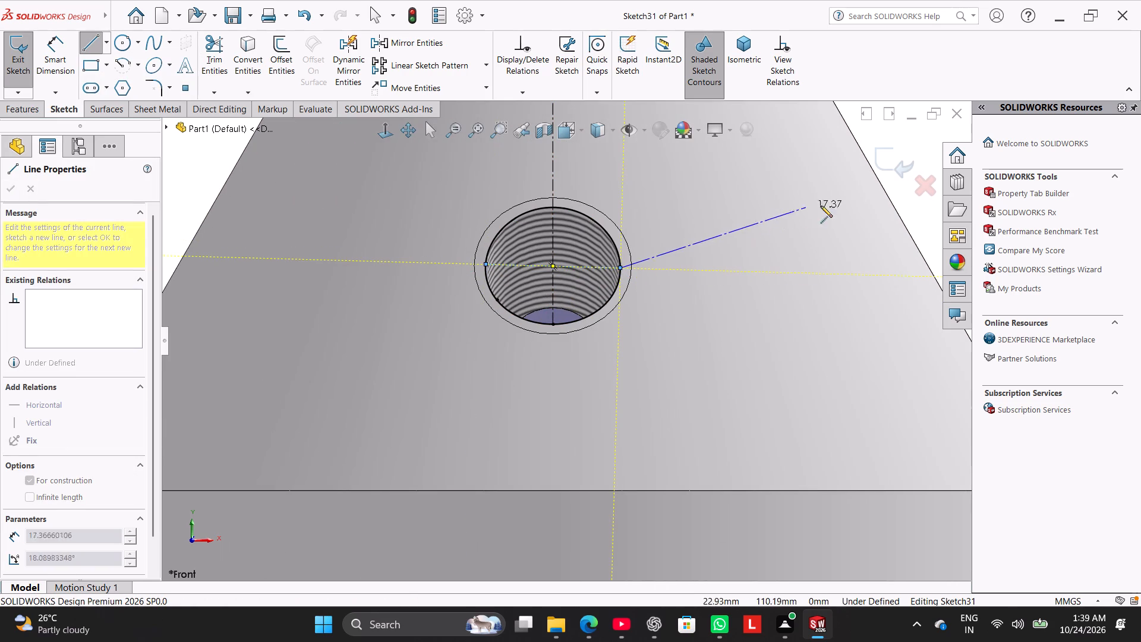
right_click(902, 203)
click(924, 213)
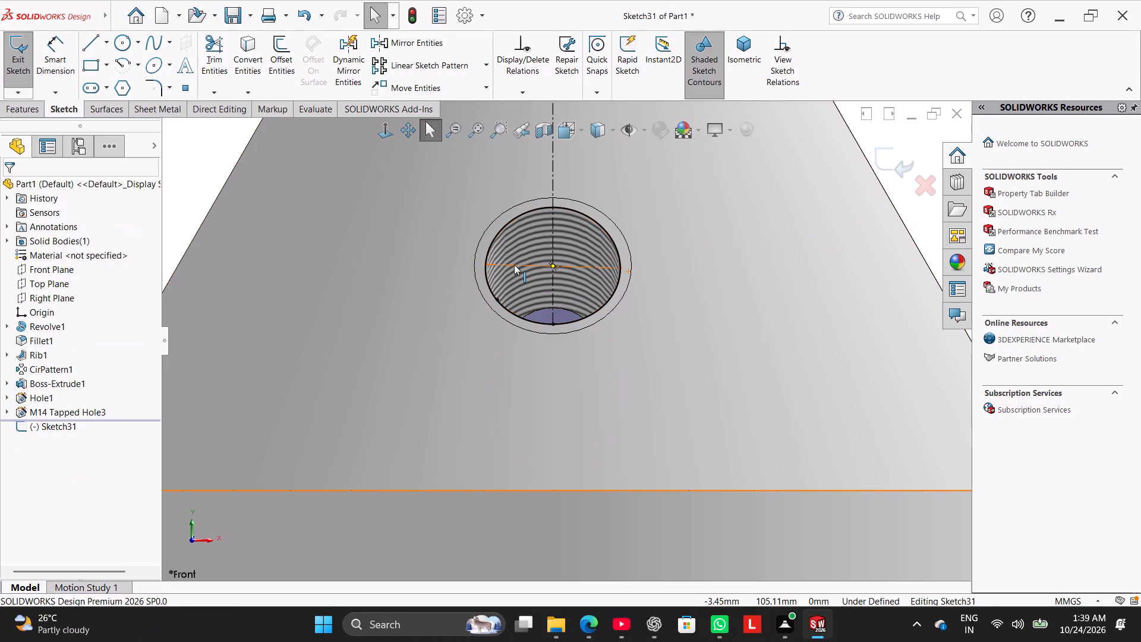
Move the nearly horizontal centerline slightly upward within the hole outline, to a length of about 11.58 mm.
drag(504, 265, 513, 276)
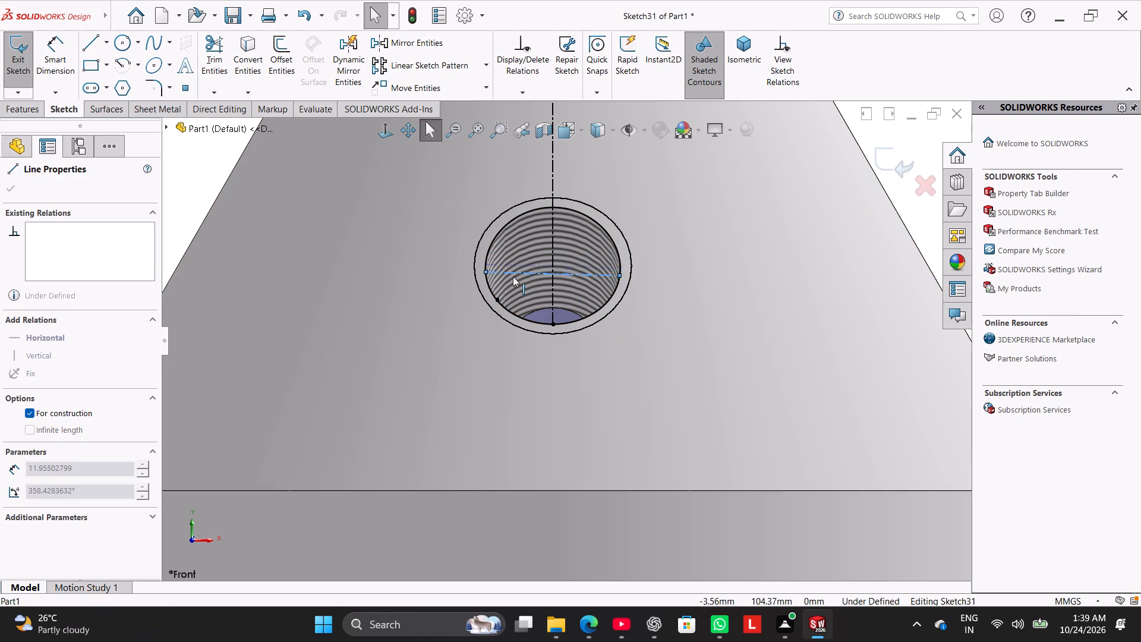
drag(513, 276, 521, 252)
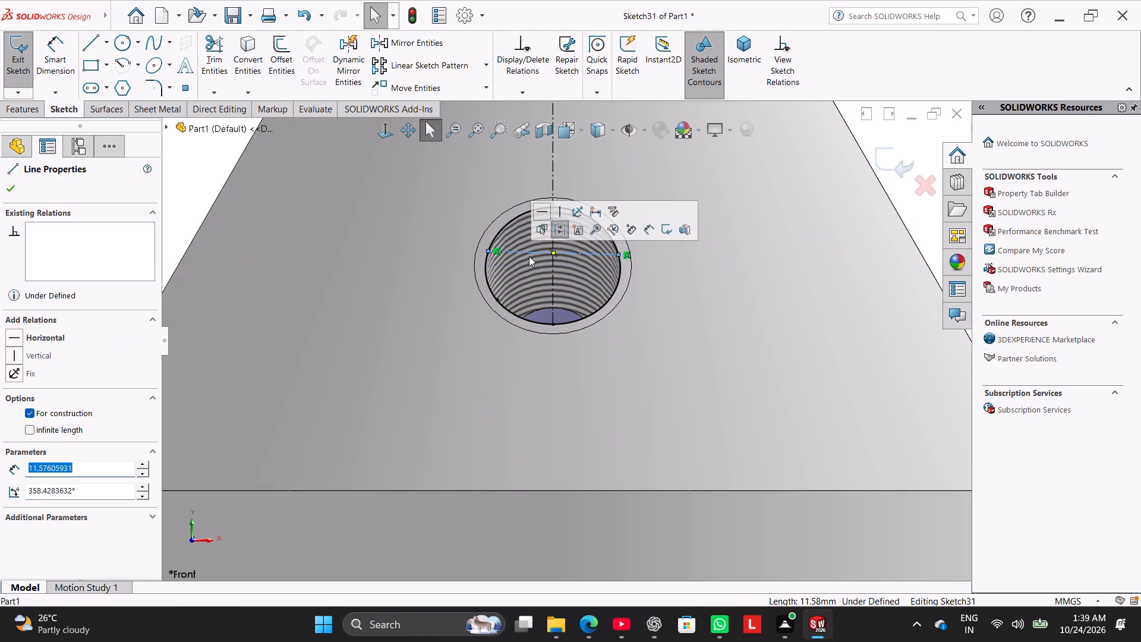
scroll(557, 256, up, 5)
click(344, 263)
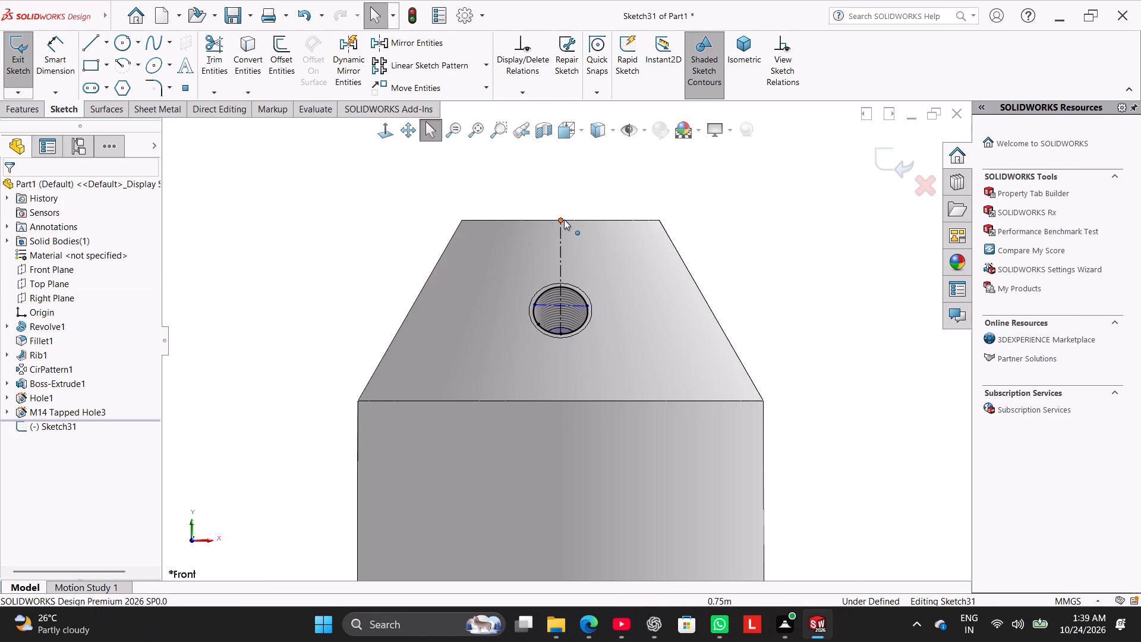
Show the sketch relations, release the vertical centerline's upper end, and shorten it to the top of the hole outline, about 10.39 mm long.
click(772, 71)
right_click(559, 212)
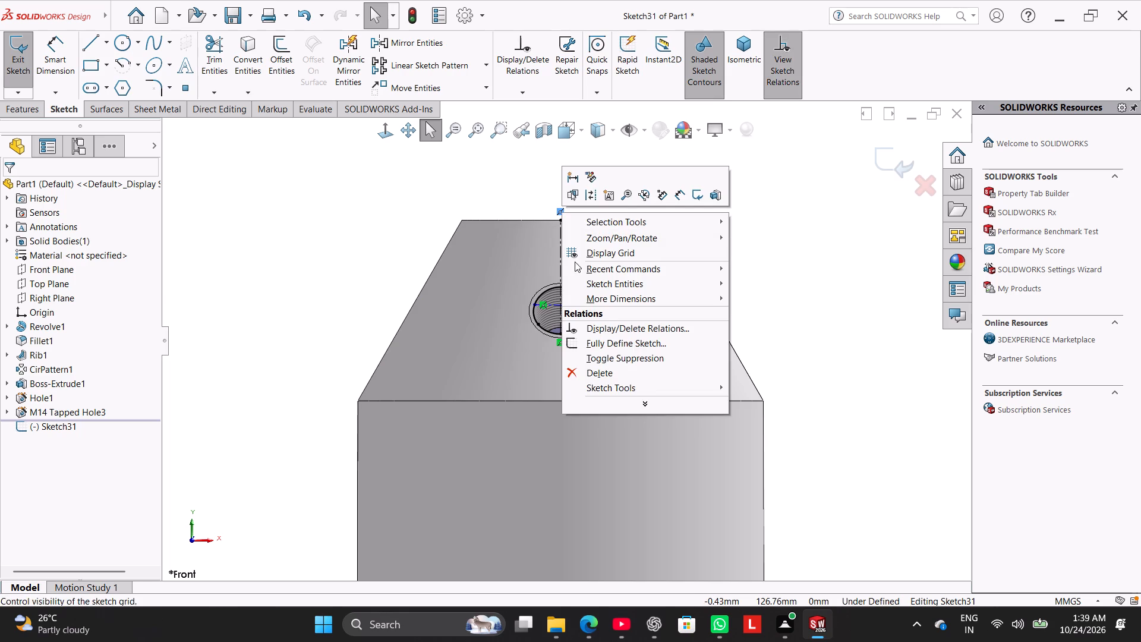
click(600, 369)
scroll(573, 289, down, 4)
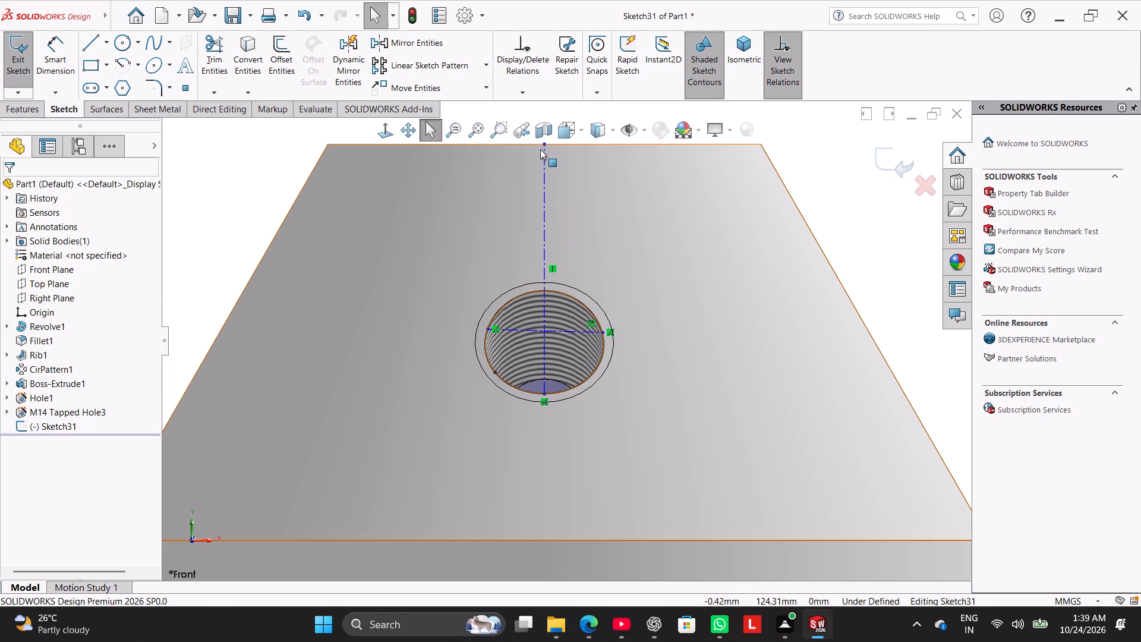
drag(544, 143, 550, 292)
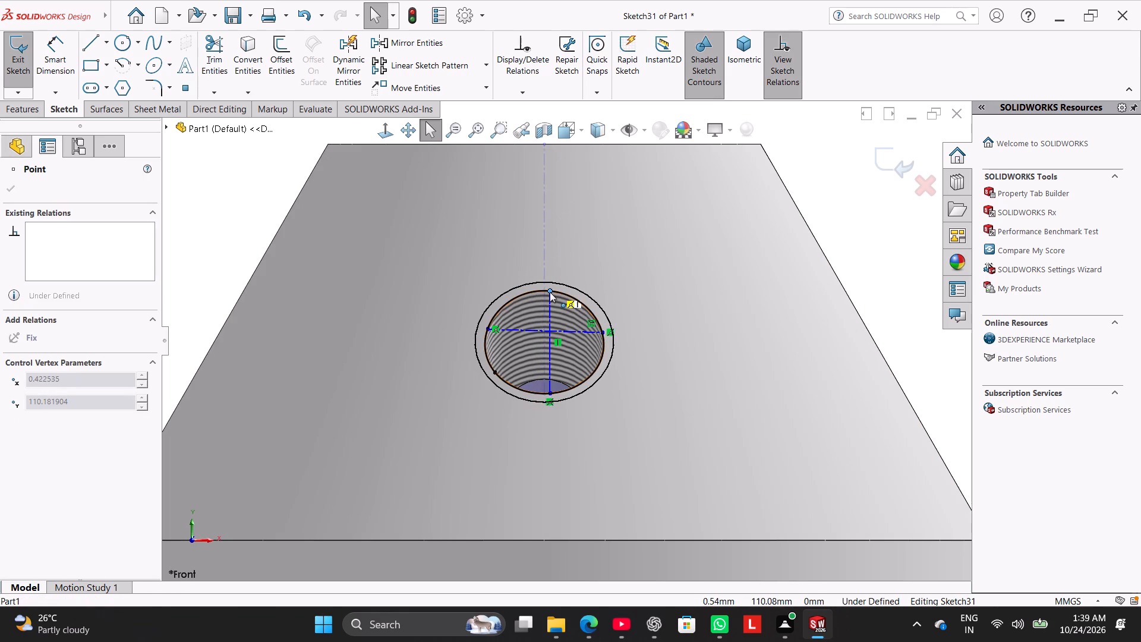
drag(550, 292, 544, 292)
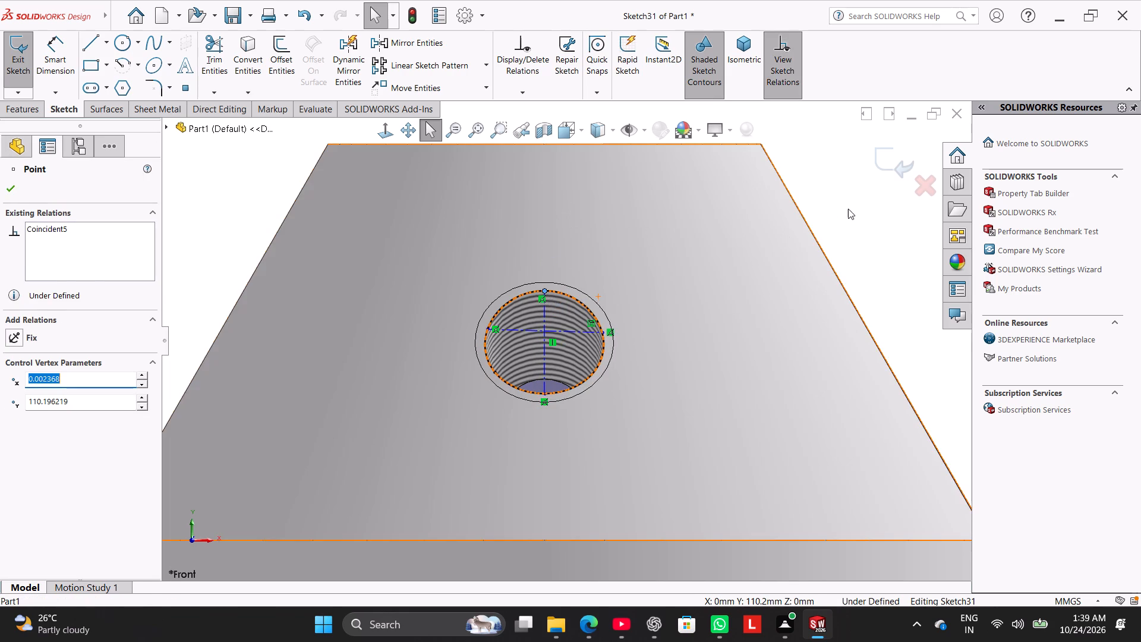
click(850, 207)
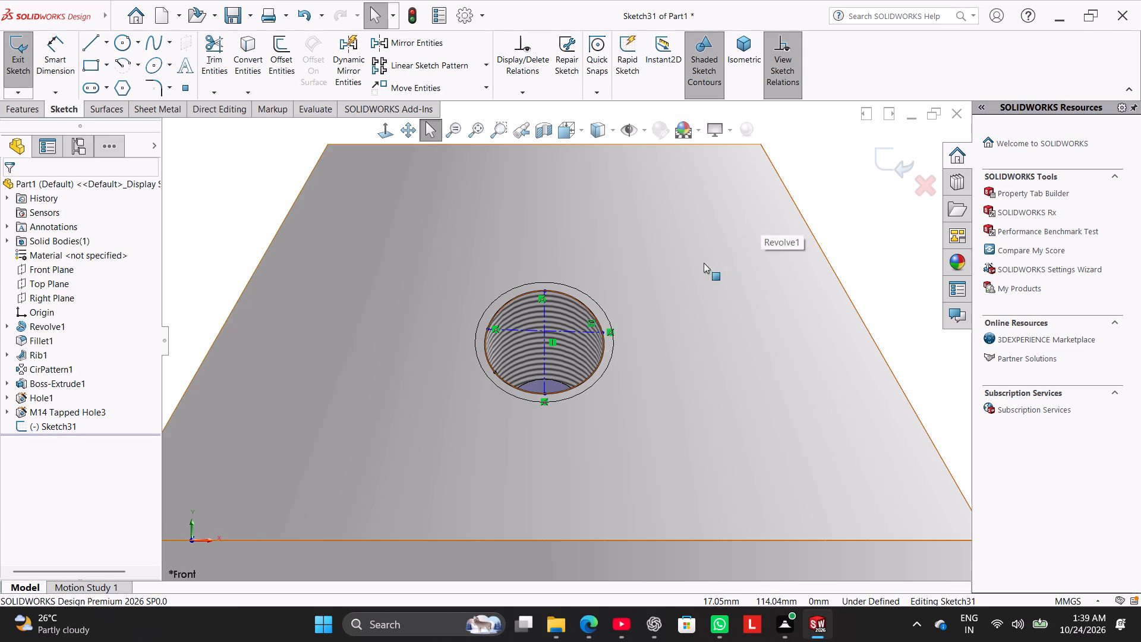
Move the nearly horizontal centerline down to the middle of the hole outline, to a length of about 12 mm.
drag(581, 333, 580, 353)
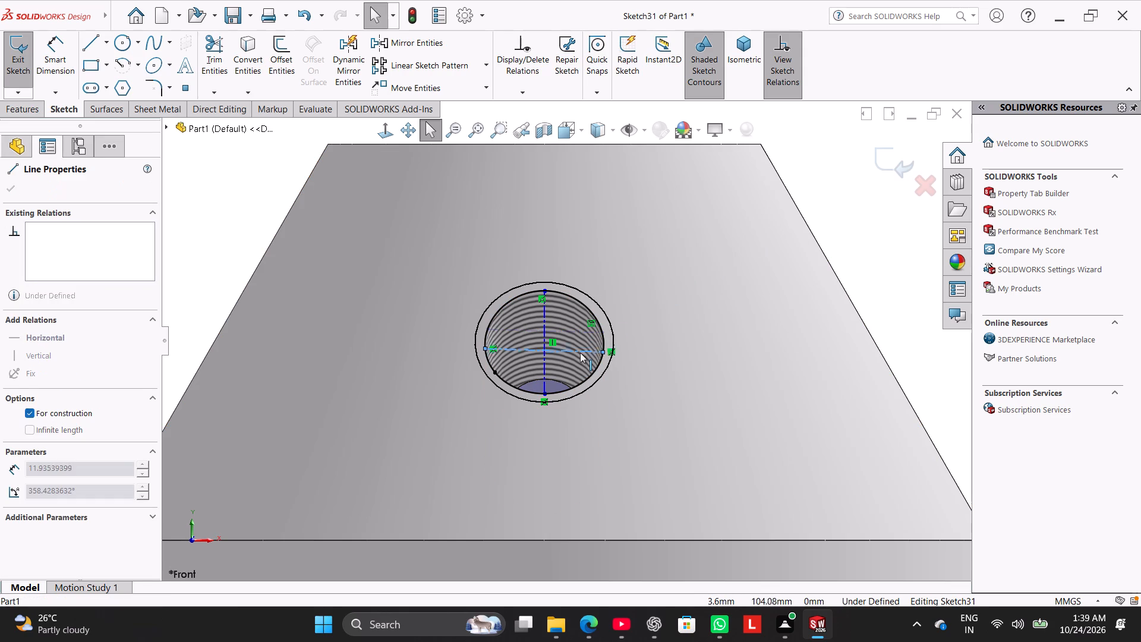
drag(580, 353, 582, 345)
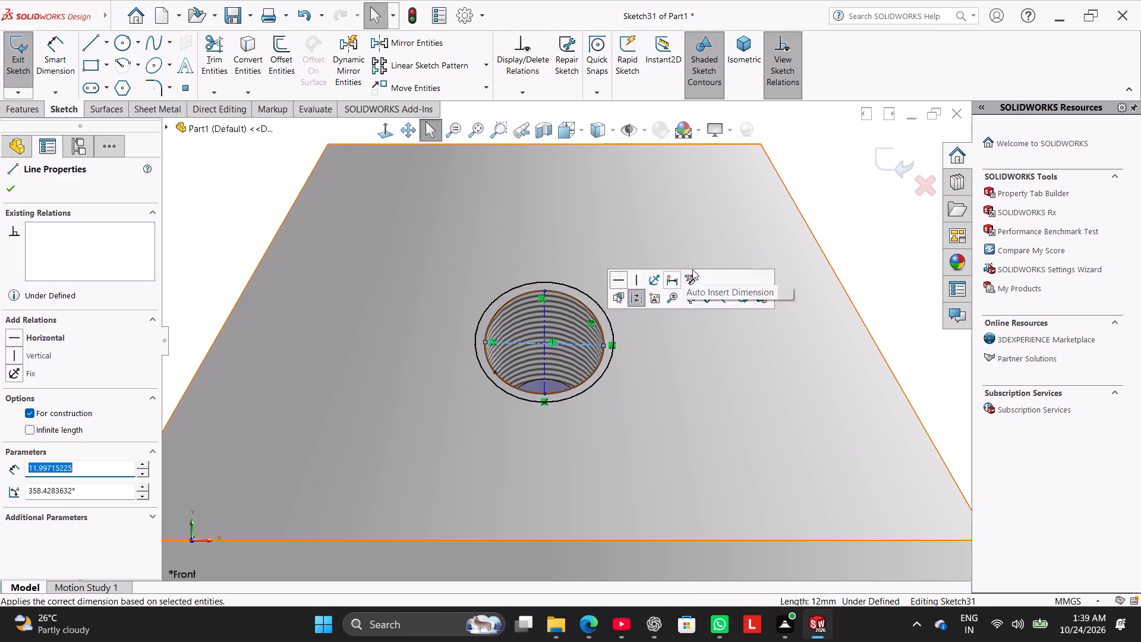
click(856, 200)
Delete the converted hole outline and both centerlines, and exit the sketch.
middle_drag(794, 290, 773, 344)
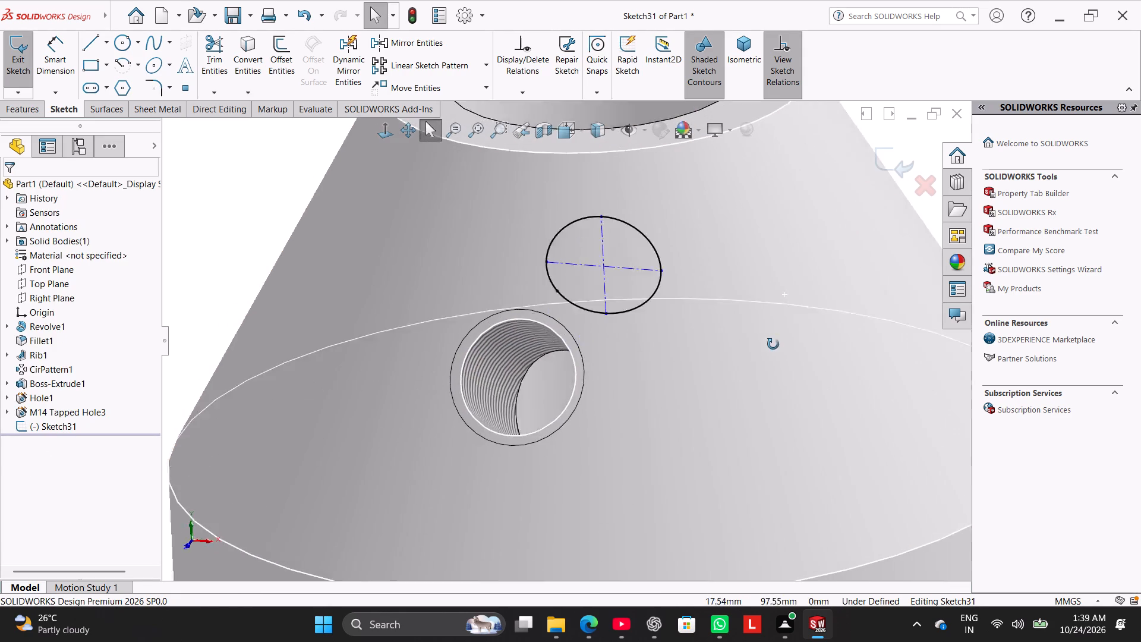
middle_drag(773, 344, 709, 328)
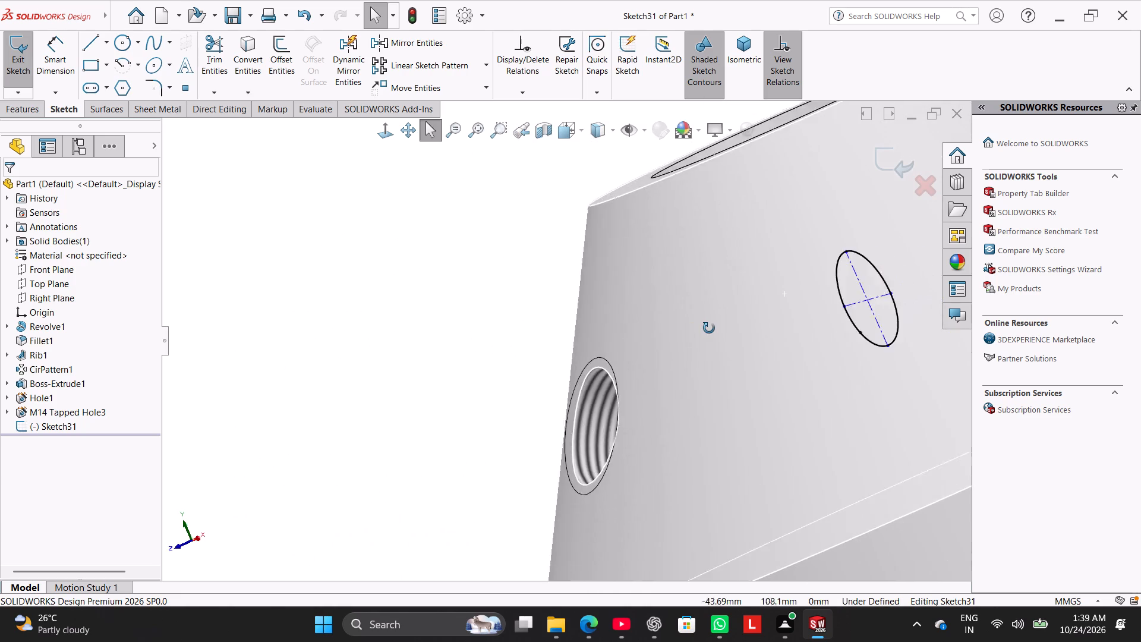
middle_drag(709, 328, 719, 332)
scroll(719, 332, up, 7)
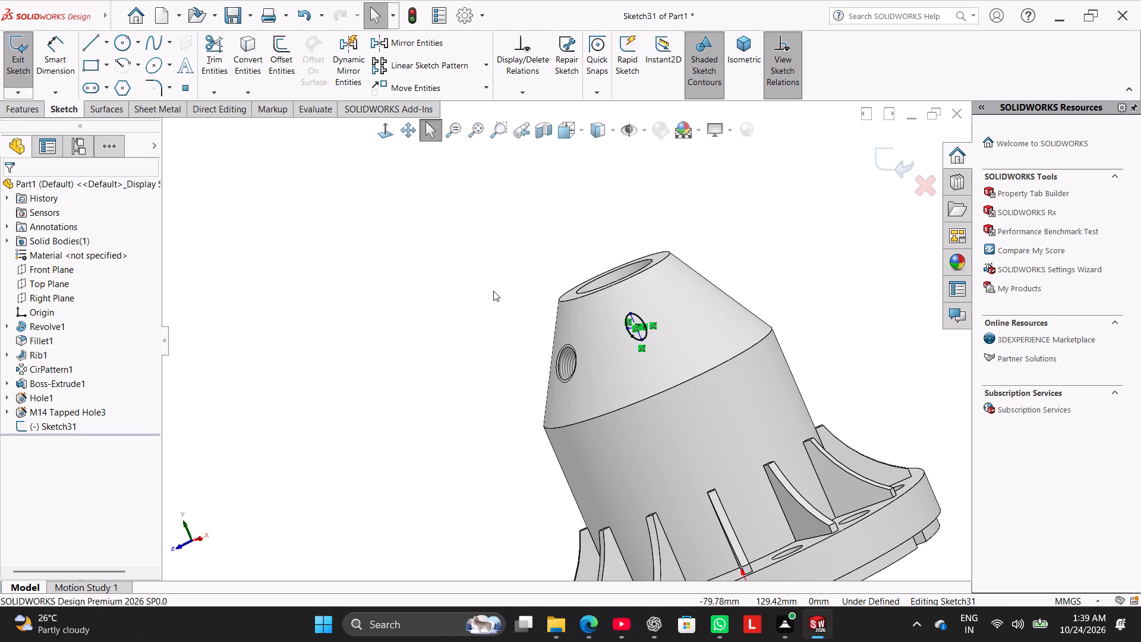
right_click(636, 314)
click(682, 534)
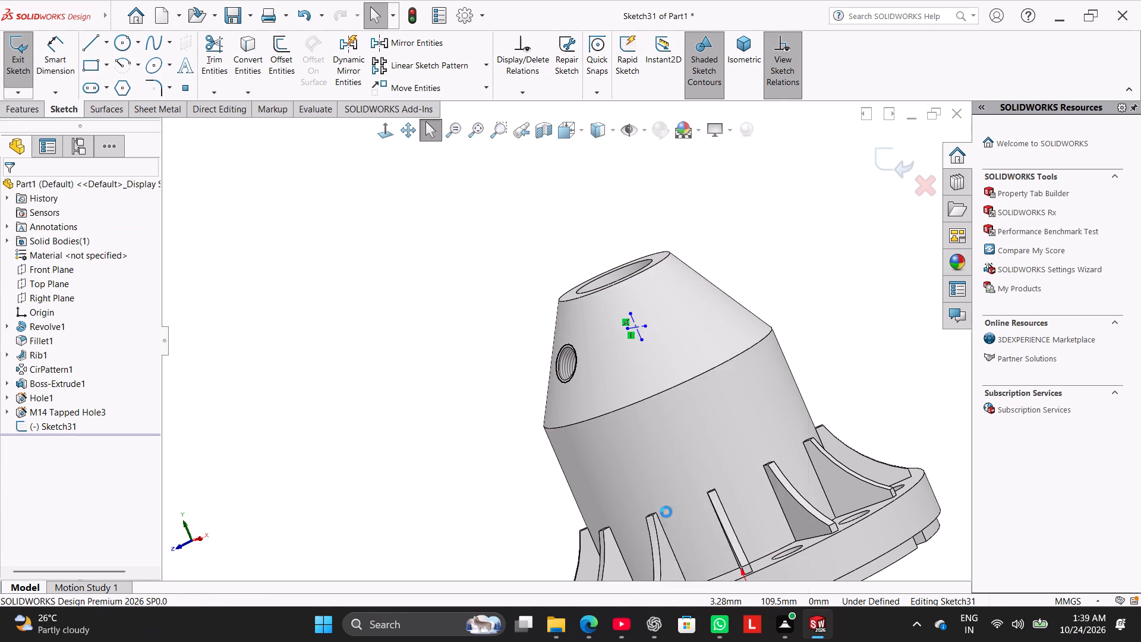
right_click(636, 328)
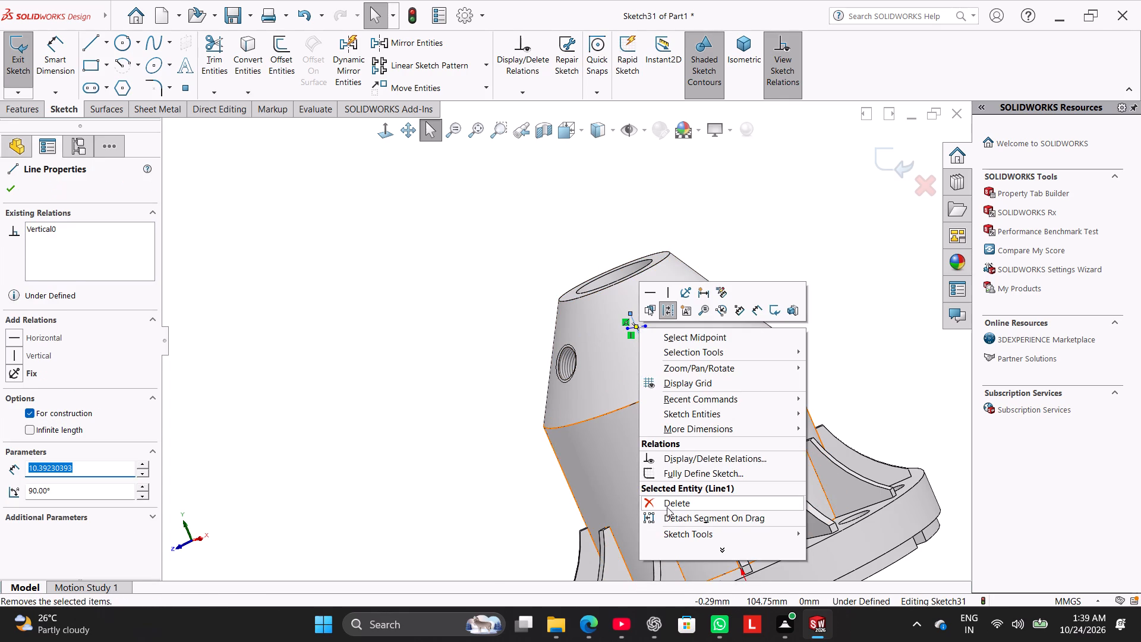
click(667, 503)
right_click(640, 327)
click(683, 496)
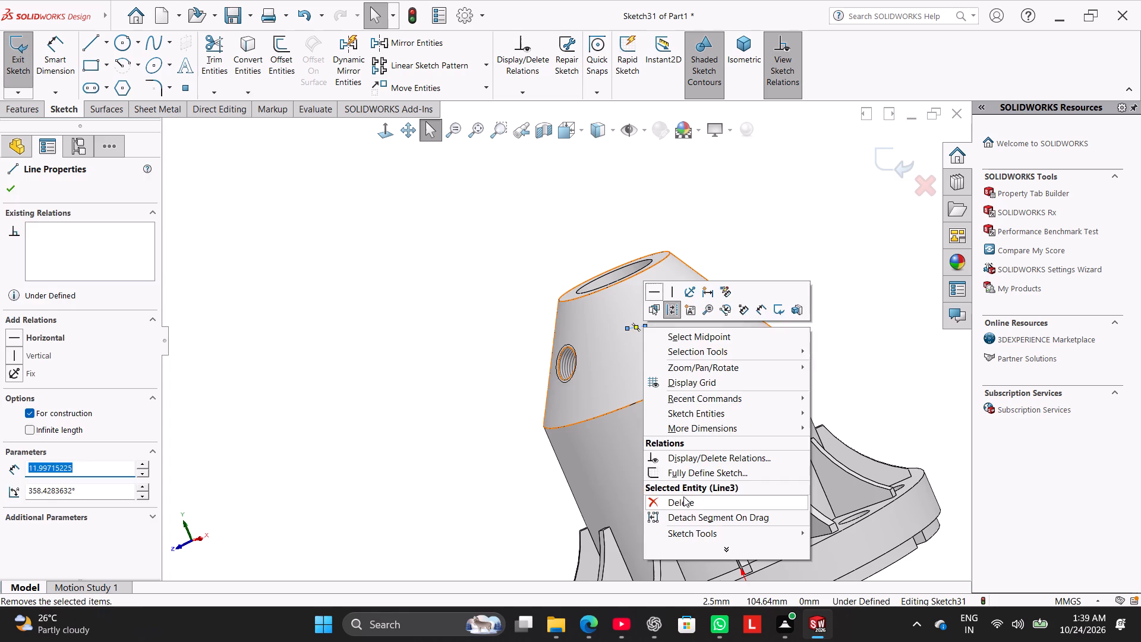
right_click(57, 414)
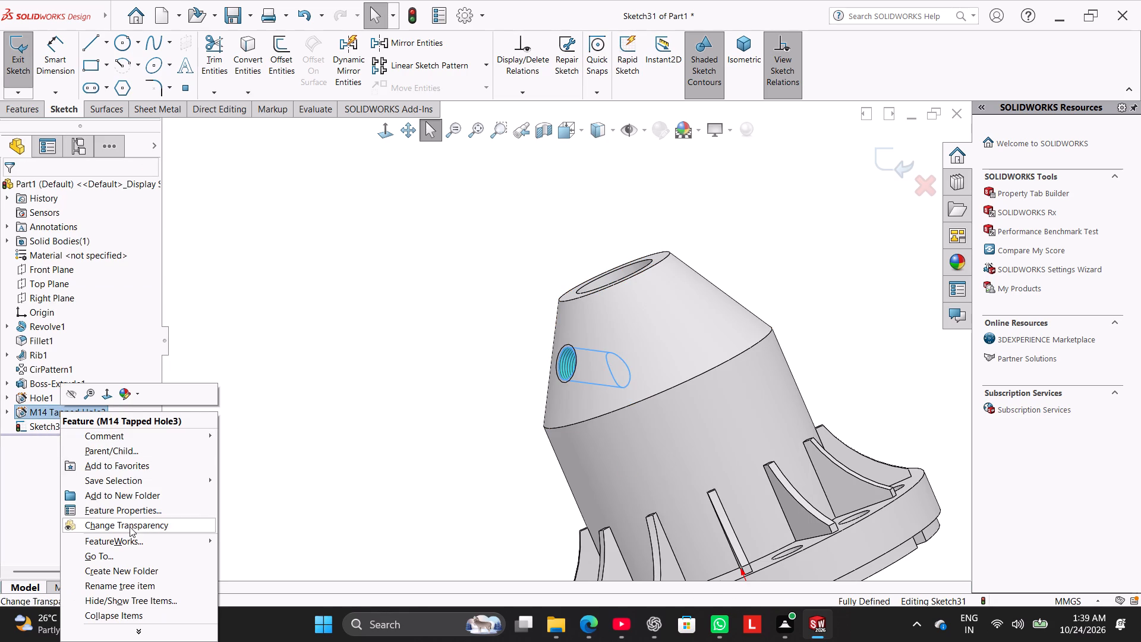
click(11, 48)
Delete the M14 tapped hole feature from the conical face.
right_click(78, 408)
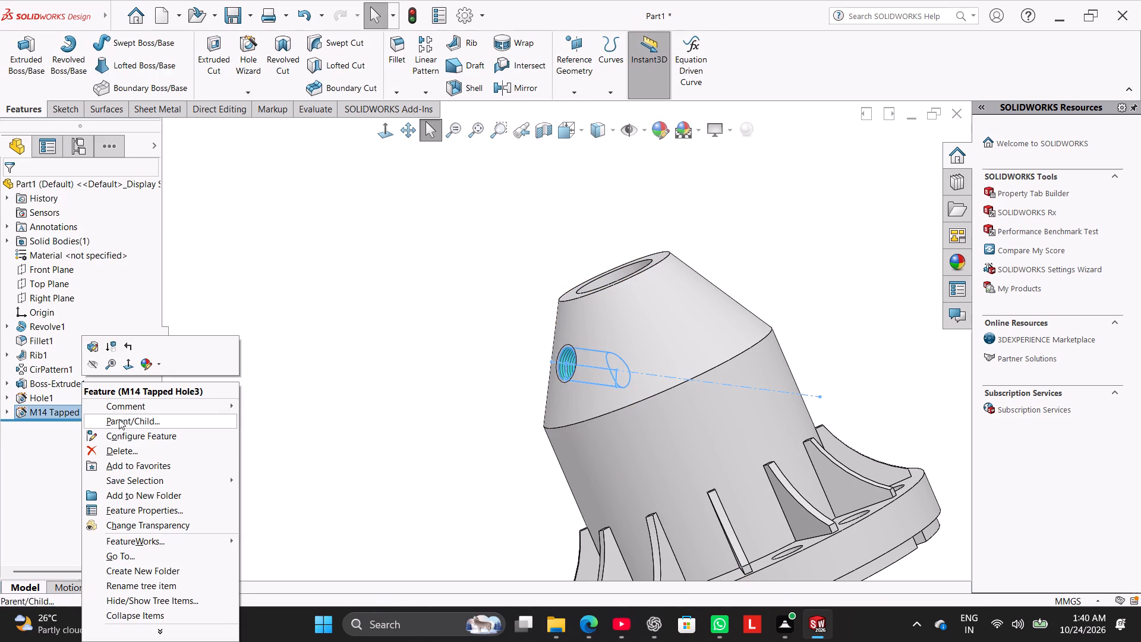
click(137, 446)
click(657, 225)
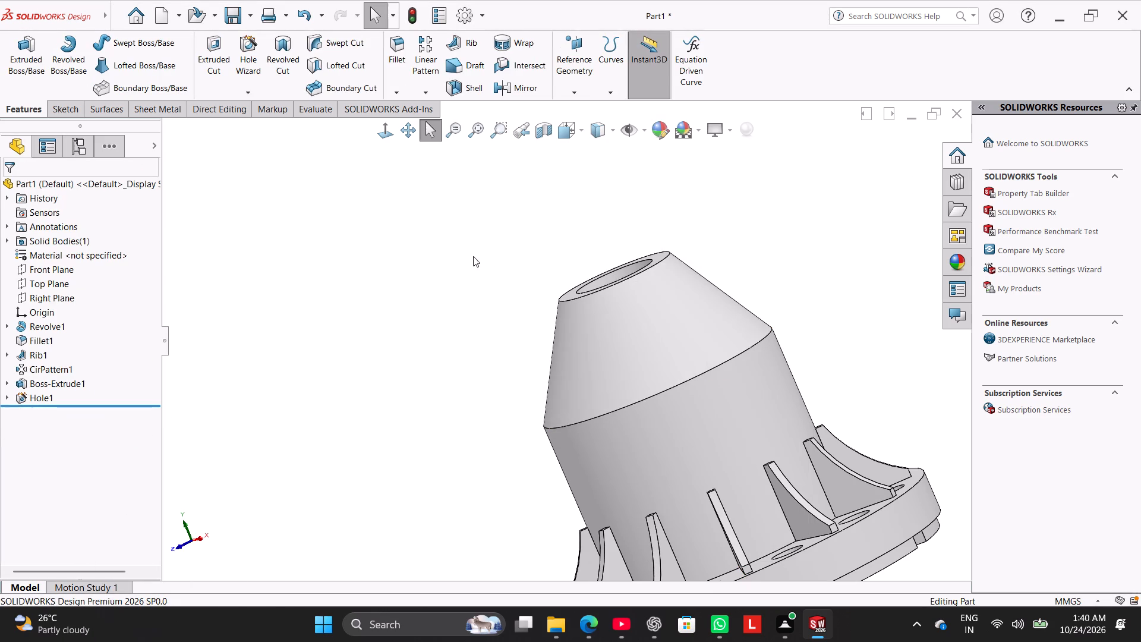
Start a new sketch on the Front Plane.
click(381, 128)
click(353, 283)
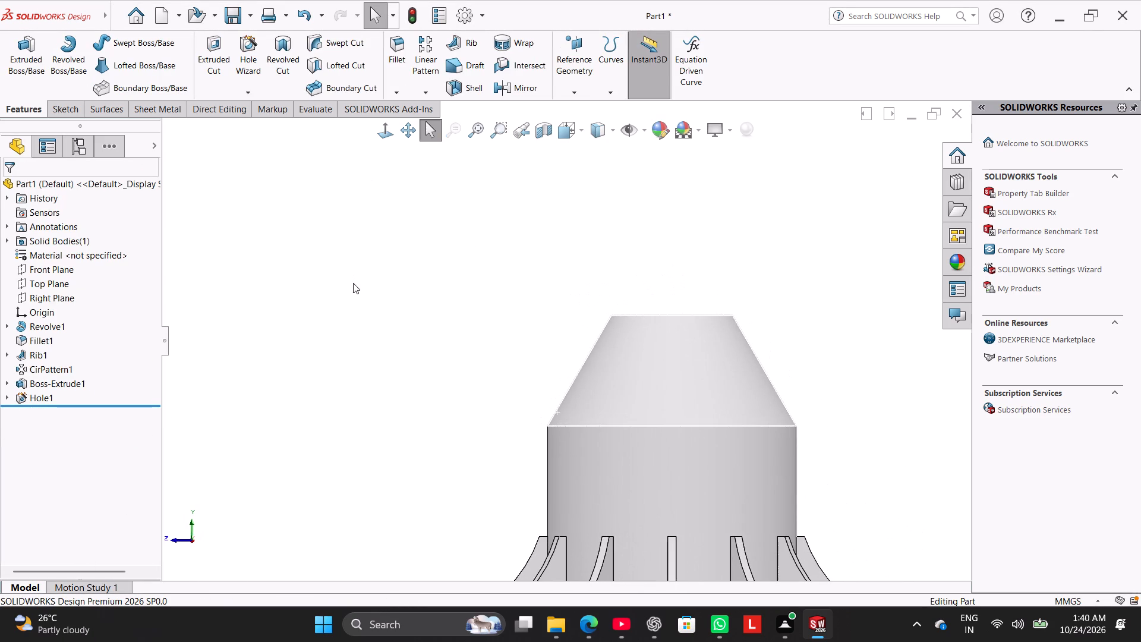
double_click(468, 228)
scroll(521, 288, up, 2)
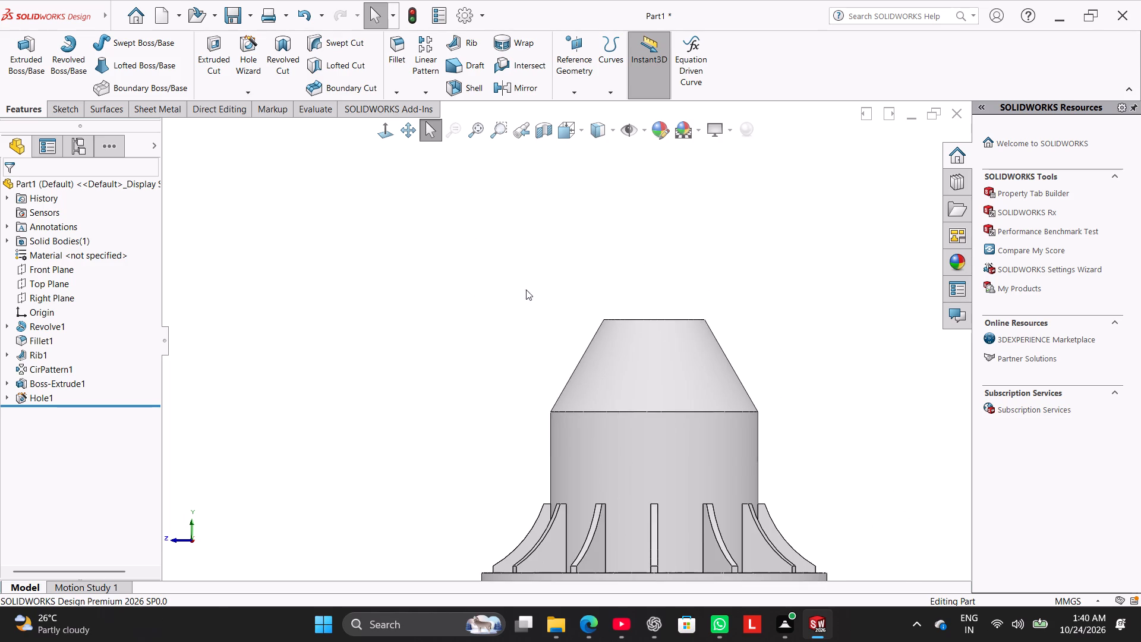
click(459, 310)
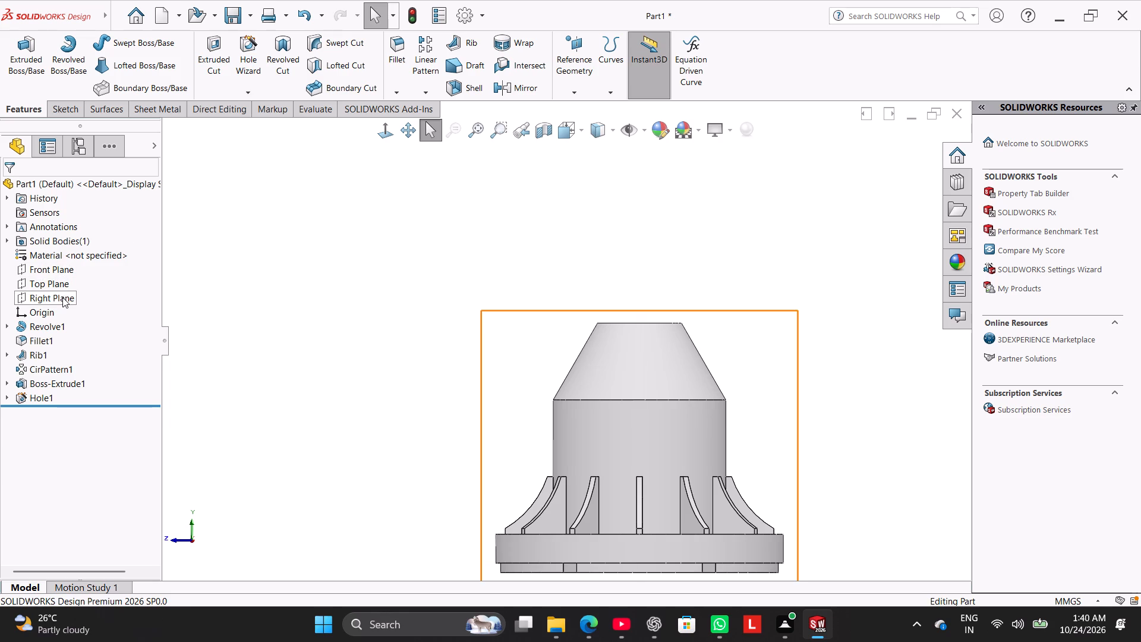
click(59, 272)
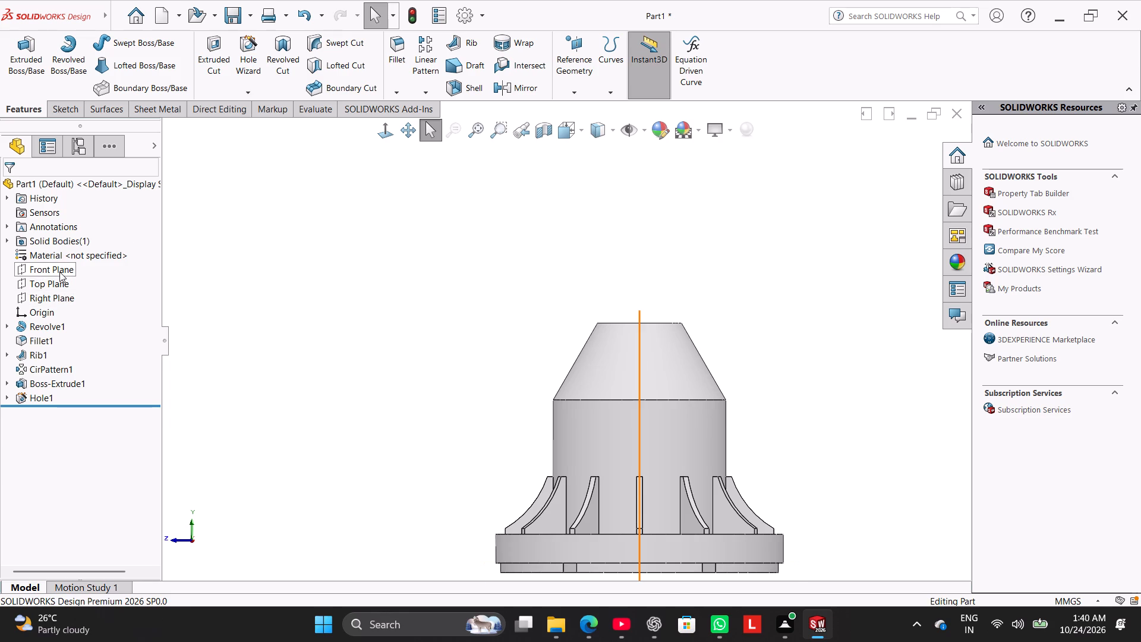
click(73, 255)
click(232, 239)
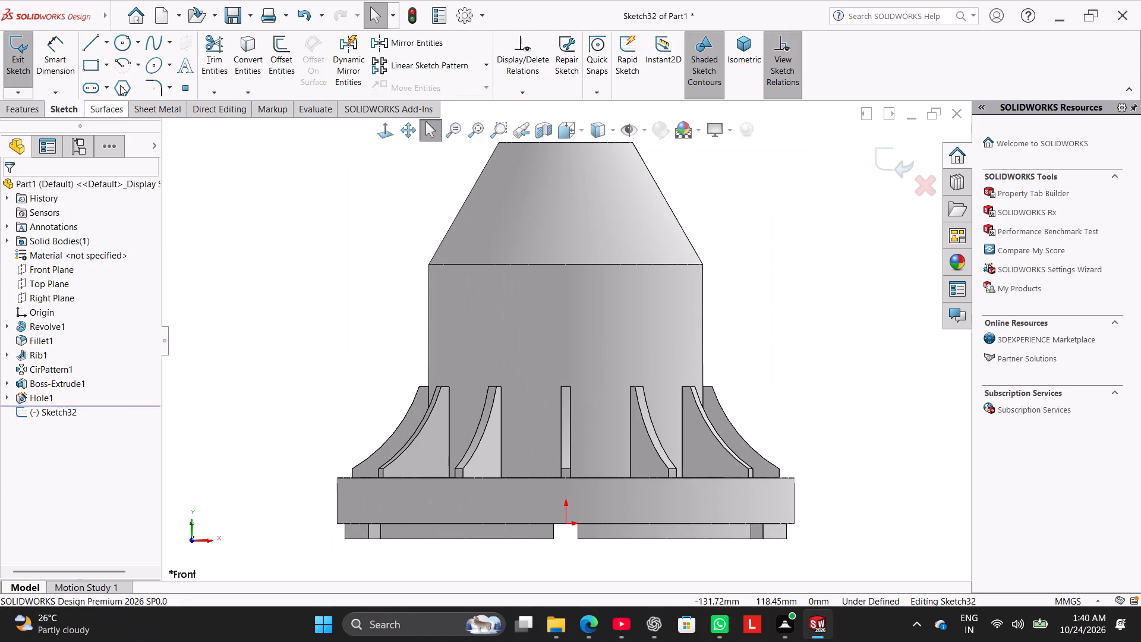
Draw a sloping centerline about 37 mm long from the middle of the cone's left slanted edge to the part's axis near the cone's base.
click(106, 41)
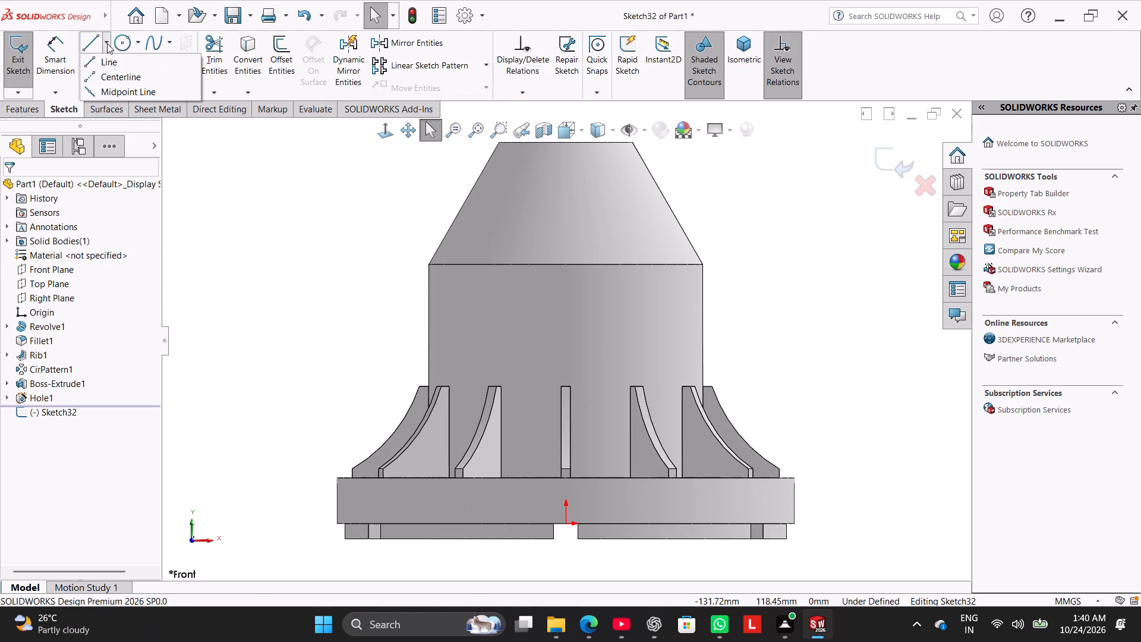
click(127, 74)
scroll(459, 149, up, 2)
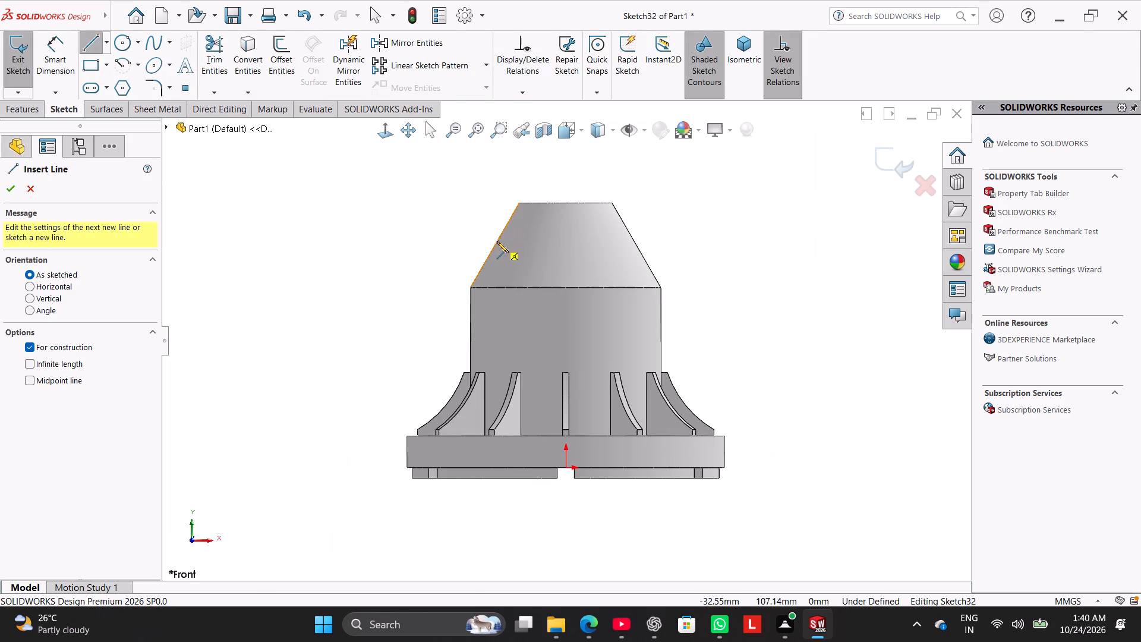
click(495, 245)
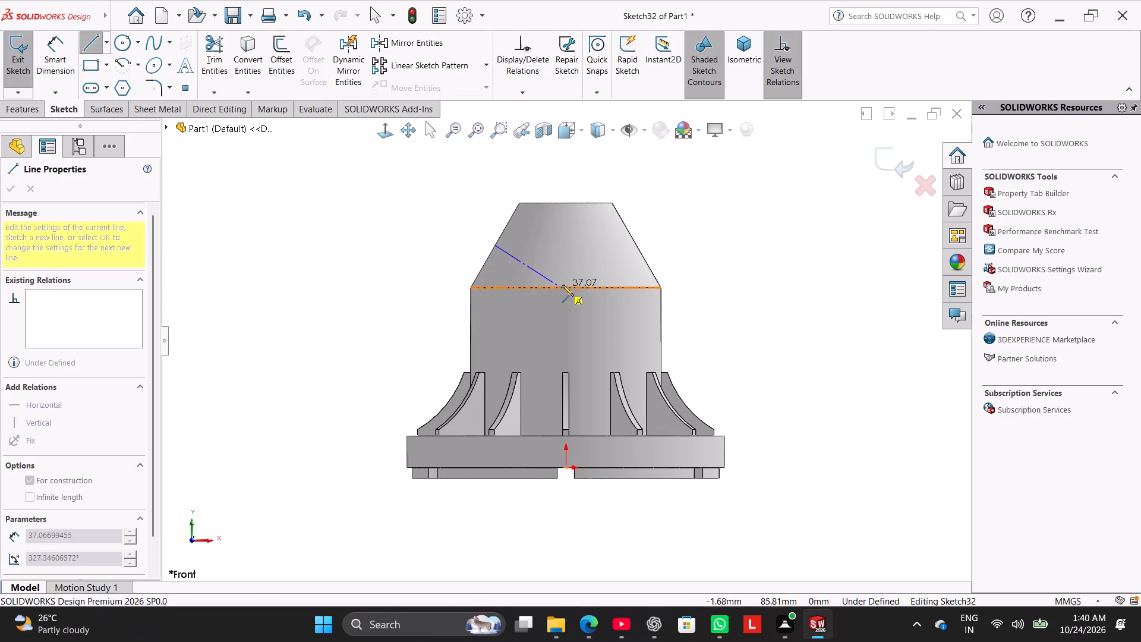
click(565, 284)
right_click(355, 218)
click(377, 224)
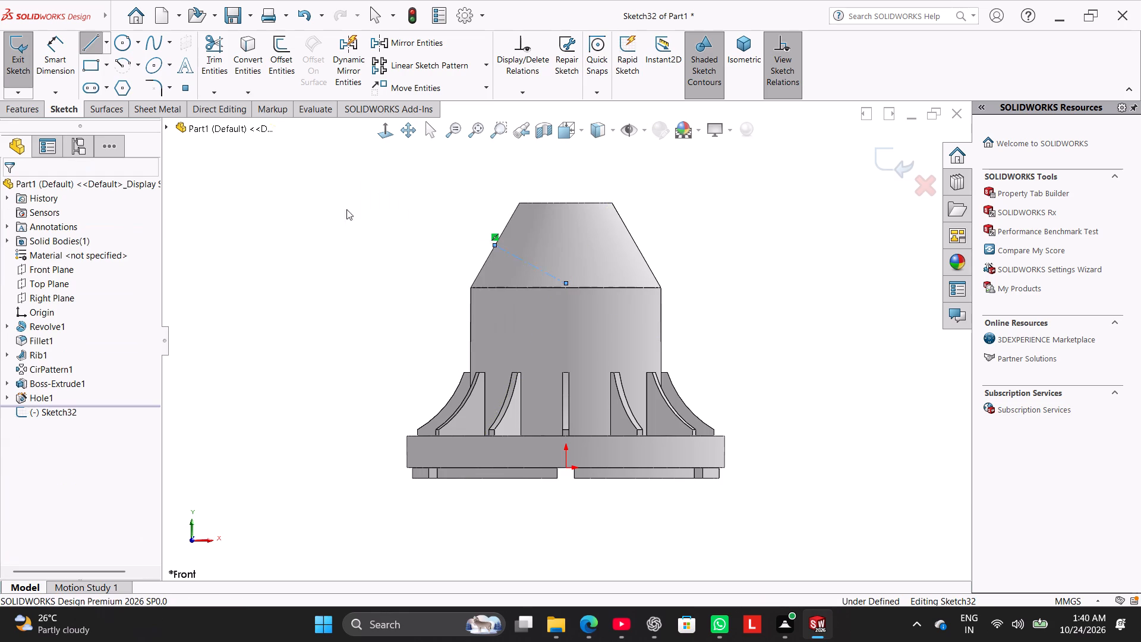
Dimension the angle between the cone's top edge and the centerline at 60° and place the dimension inside the cone outline.
click(36, 42)
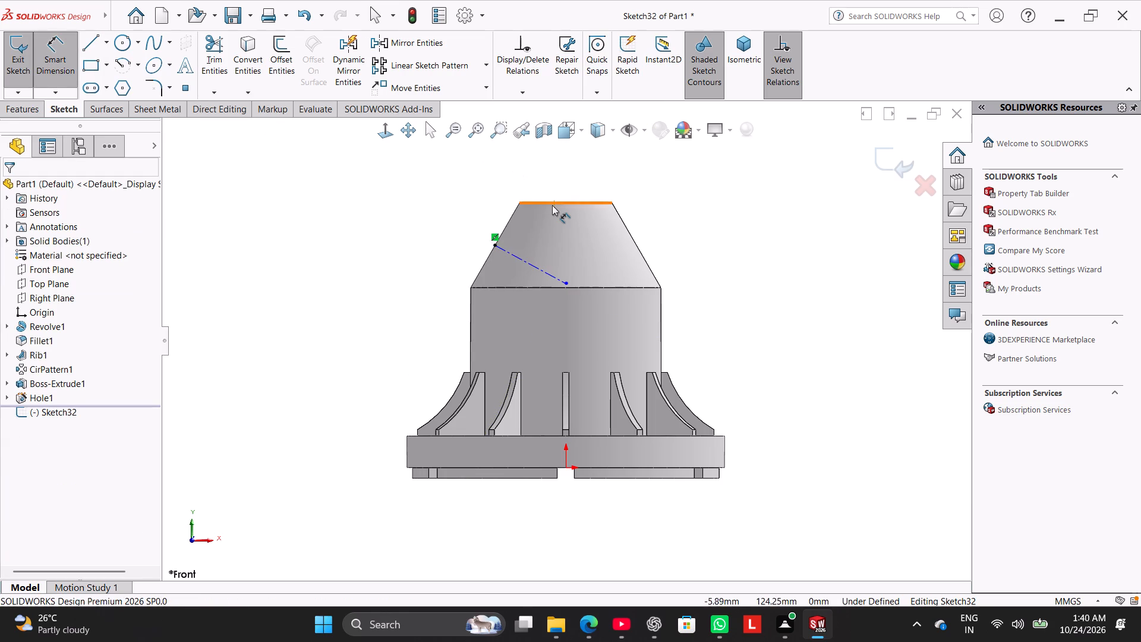
click(551, 204)
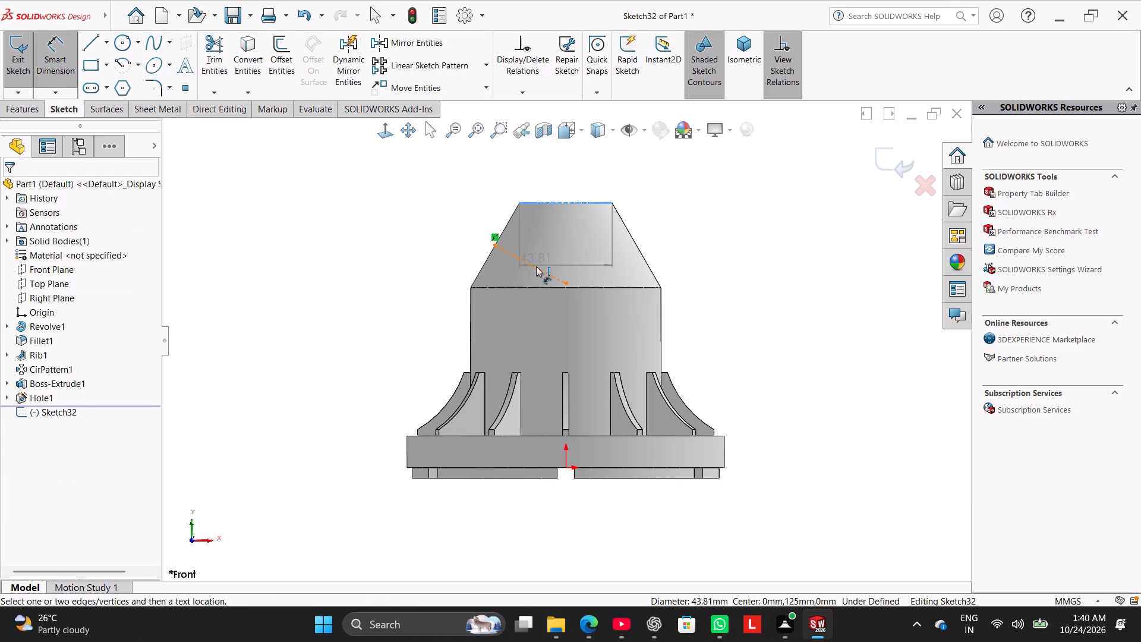
click(536, 266)
click(552, 233)
text(60)
key(Return)
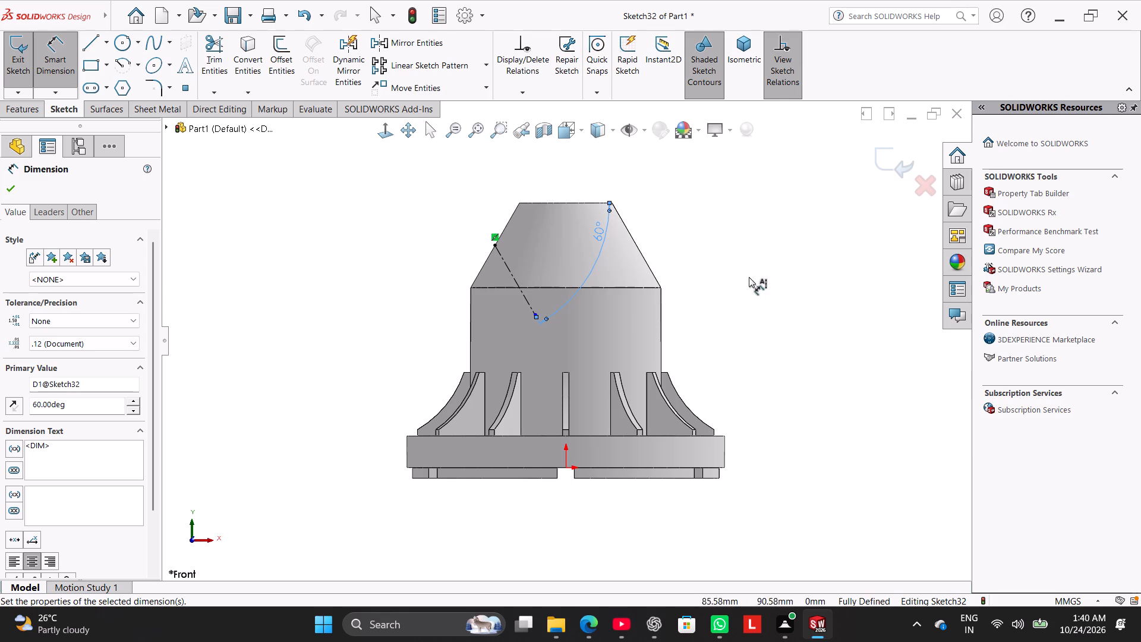
right_click(749, 210)
click(809, 247)
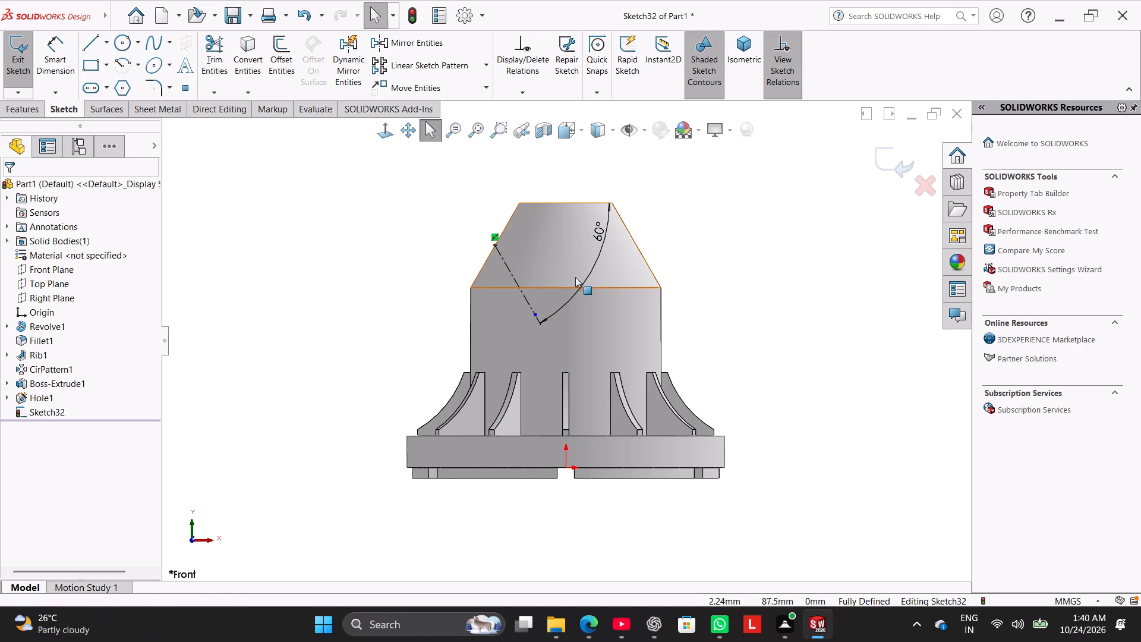
drag(600, 231, 557, 219)
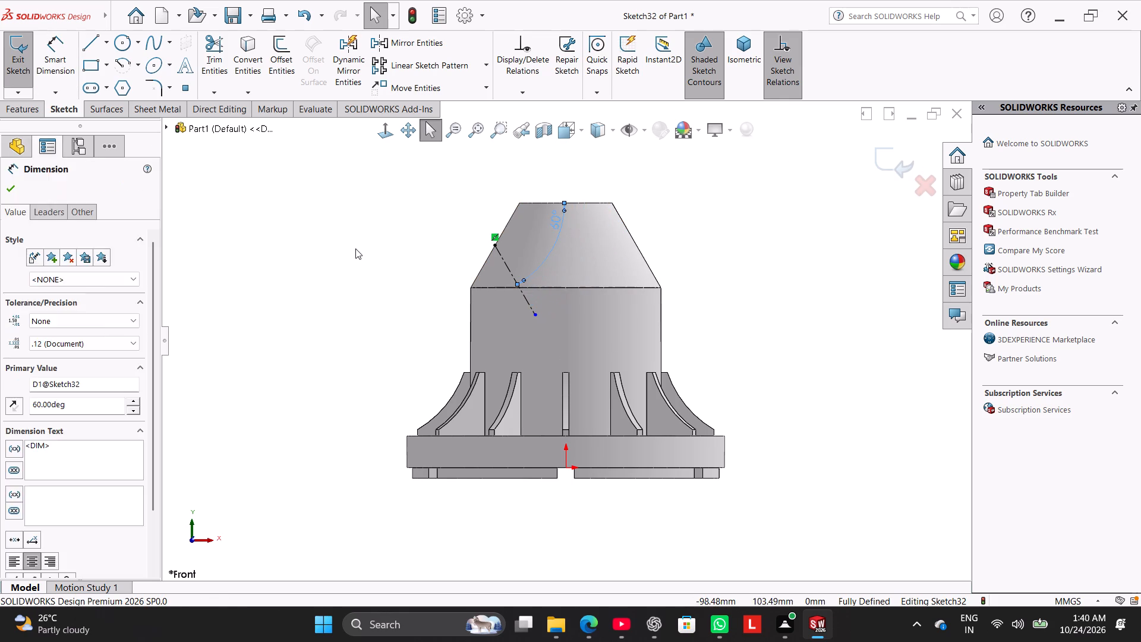
click(355, 248)
Move the centerline's free lower end along its direction to about X -12.3 mm, Y 68.4 mm.
drag(537, 312, 567, 295)
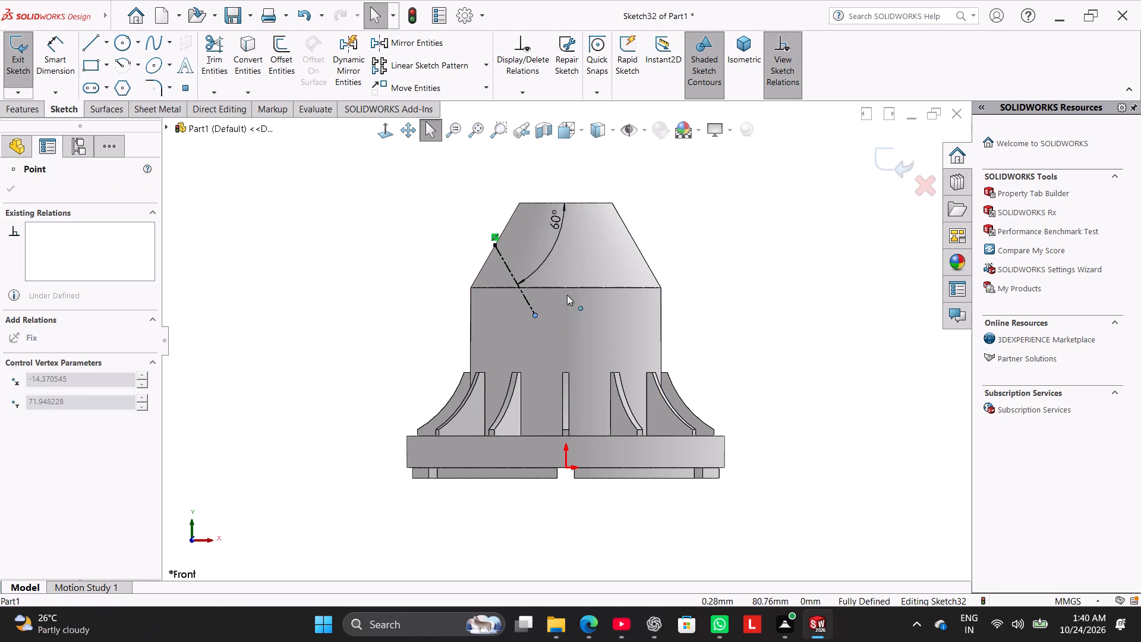
drag(567, 295, 582, 322)
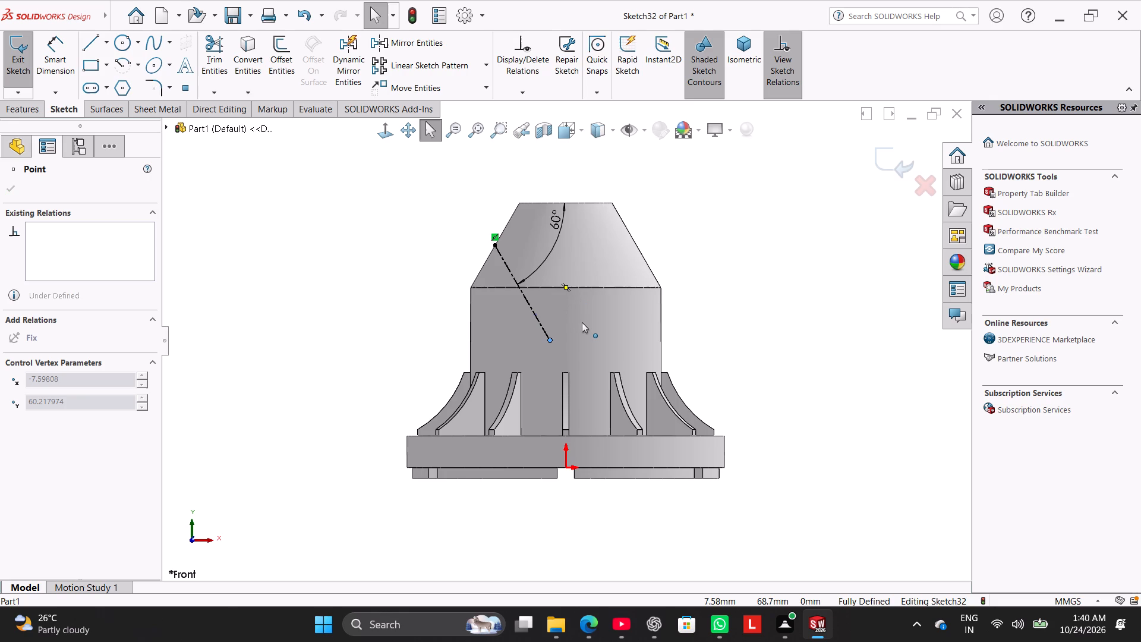
drag(582, 322, 580, 290)
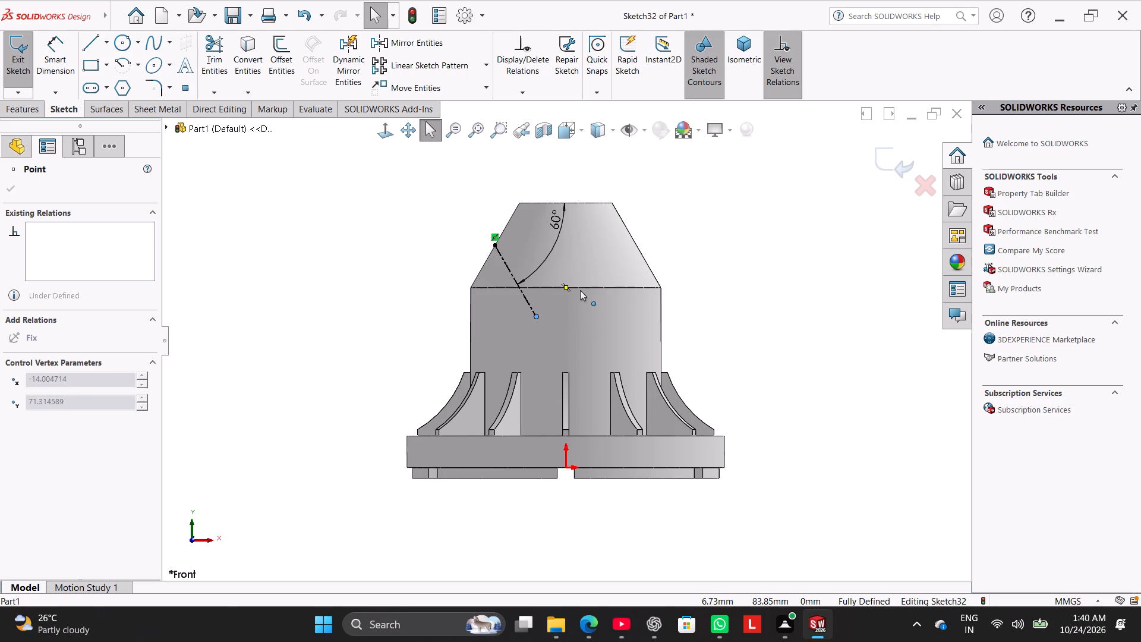
drag(580, 290, 584, 297)
Set the angle dimension between the cone's top edge and the sloping centerline to 30° and move the dimension inside the cone outline.
right_click(559, 221)
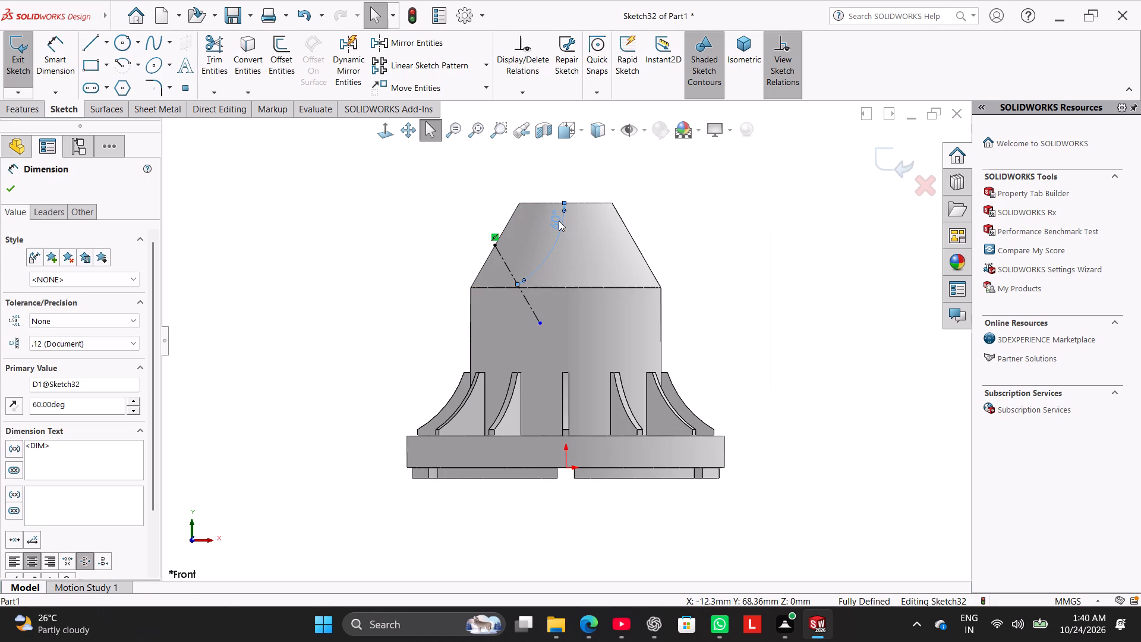
double_click(559, 221)
double_click(559, 219)
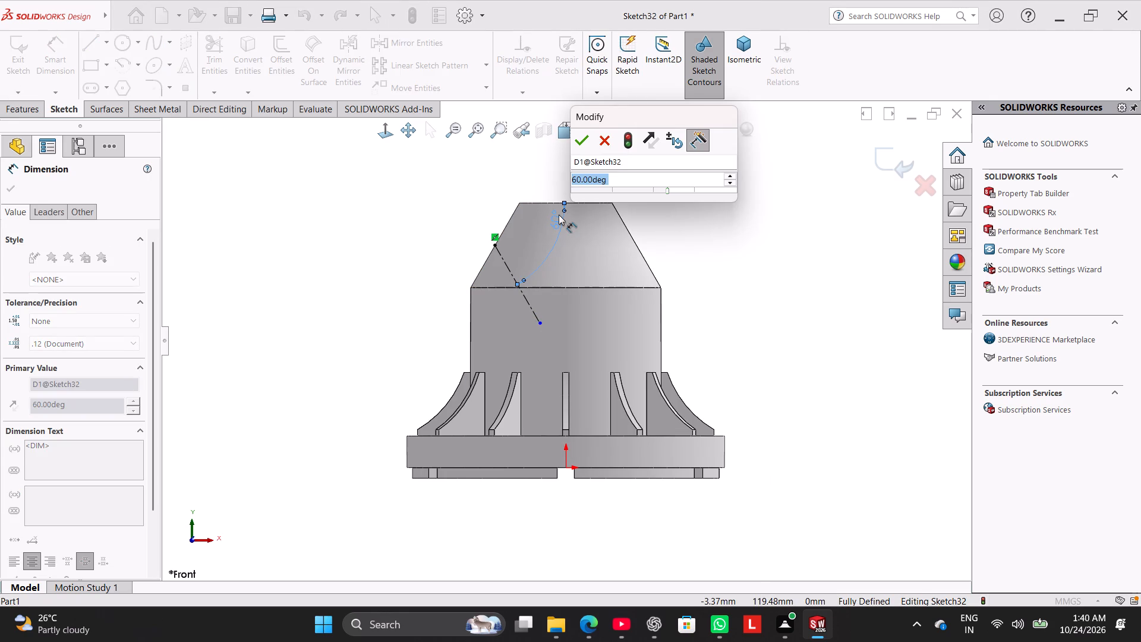
text(30)
key(Return)
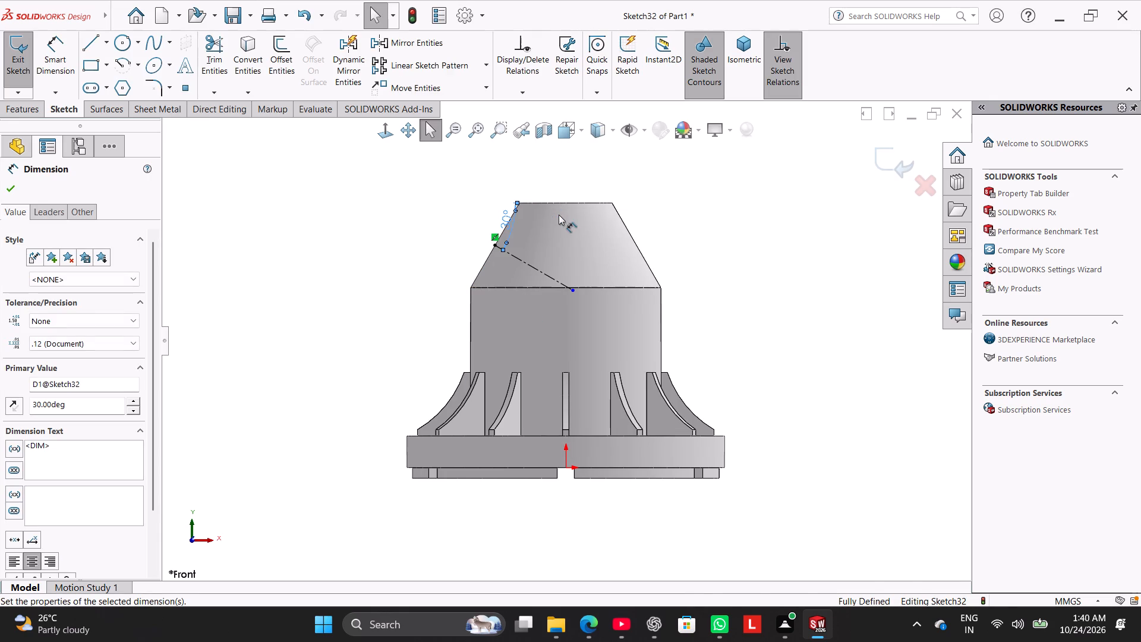
click(705, 225)
drag(507, 219, 538, 240)
Draw a second centerline from the sloping centerline's lower end down to the origin.
click(107, 42)
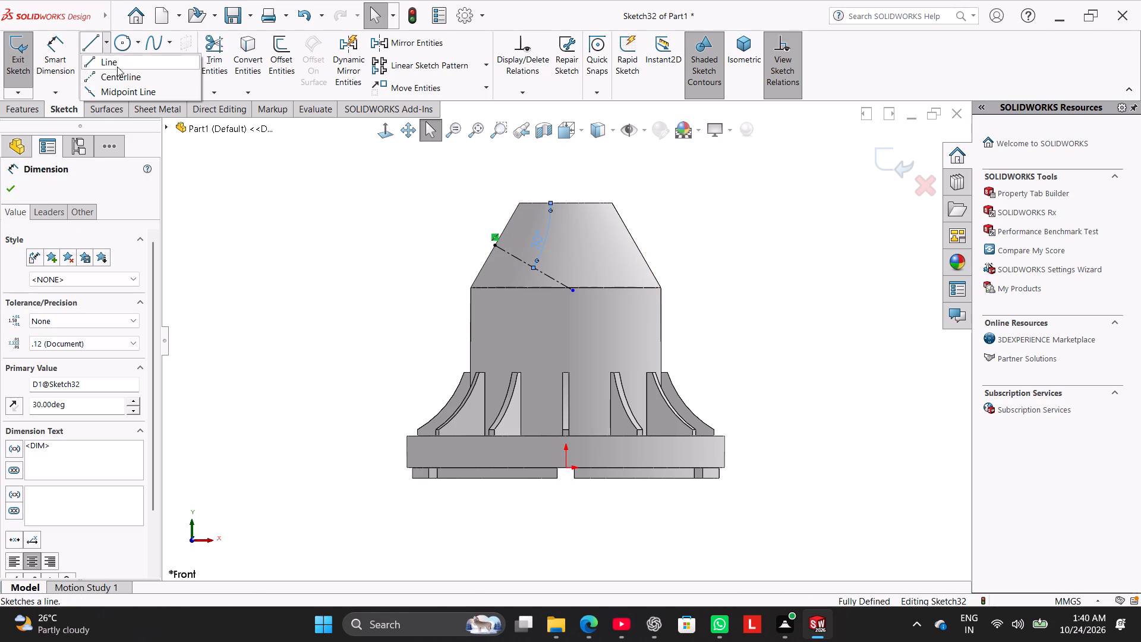
click(122, 74)
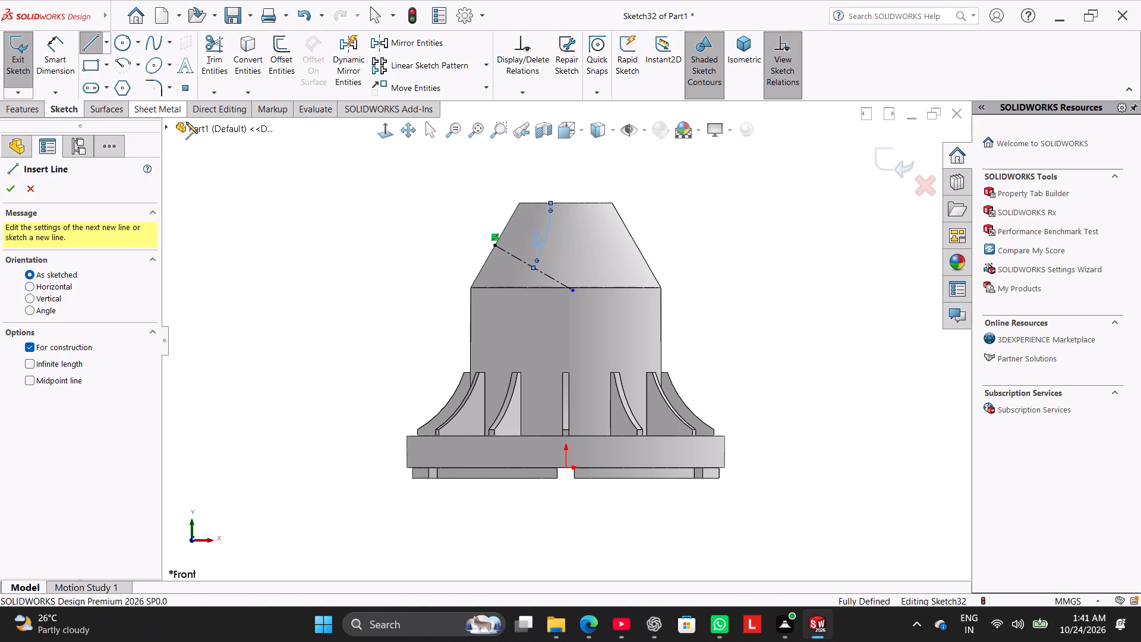
click(573, 290)
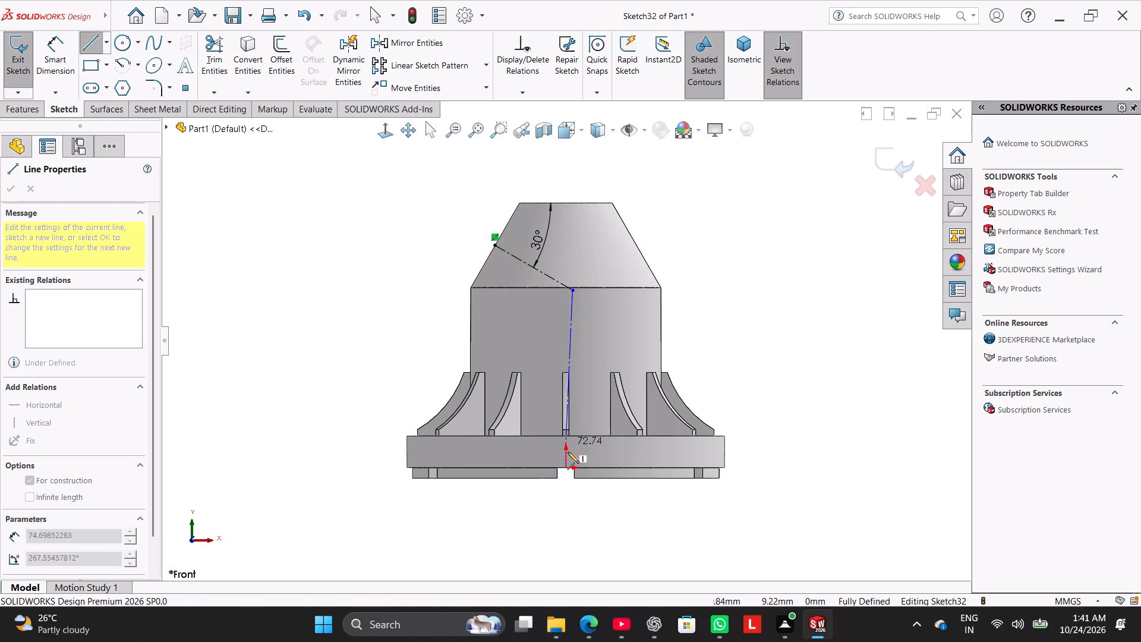
click(568, 468)
right_click(847, 268)
click(871, 278)
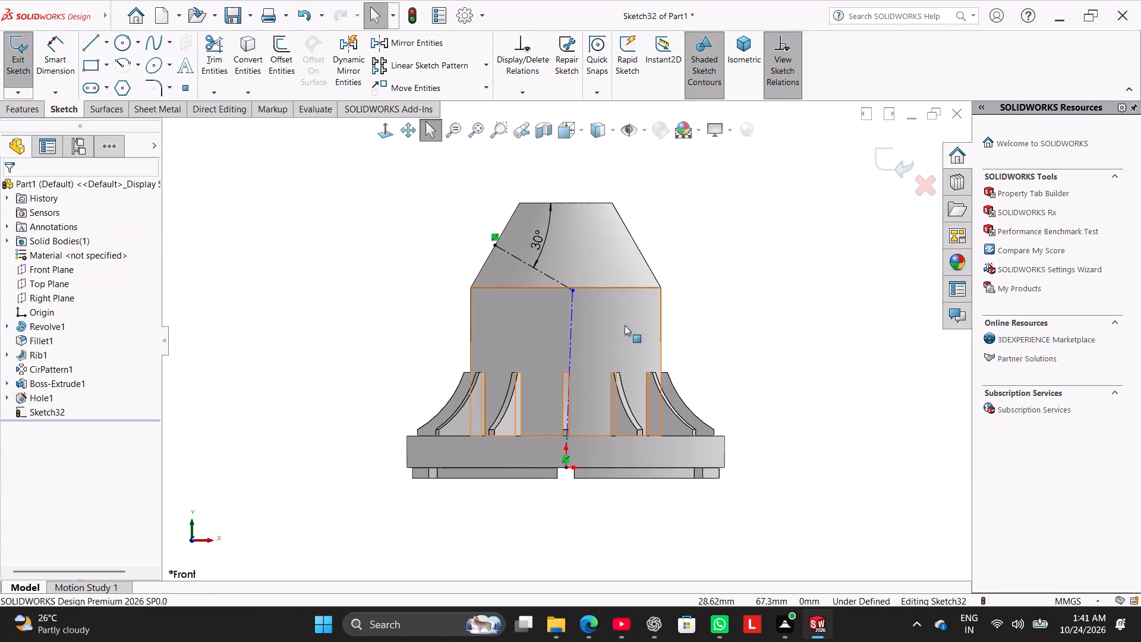
Make the centerline that runs down to the origin vertical.
right_click(573, 319)
click(611, 278)
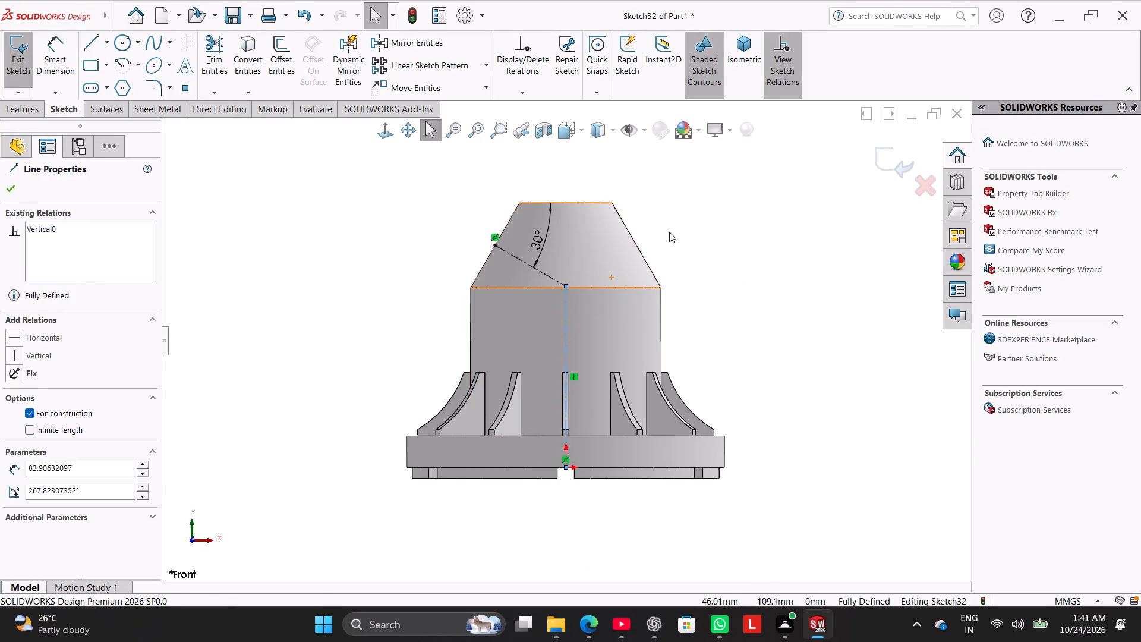
click(686, 220)
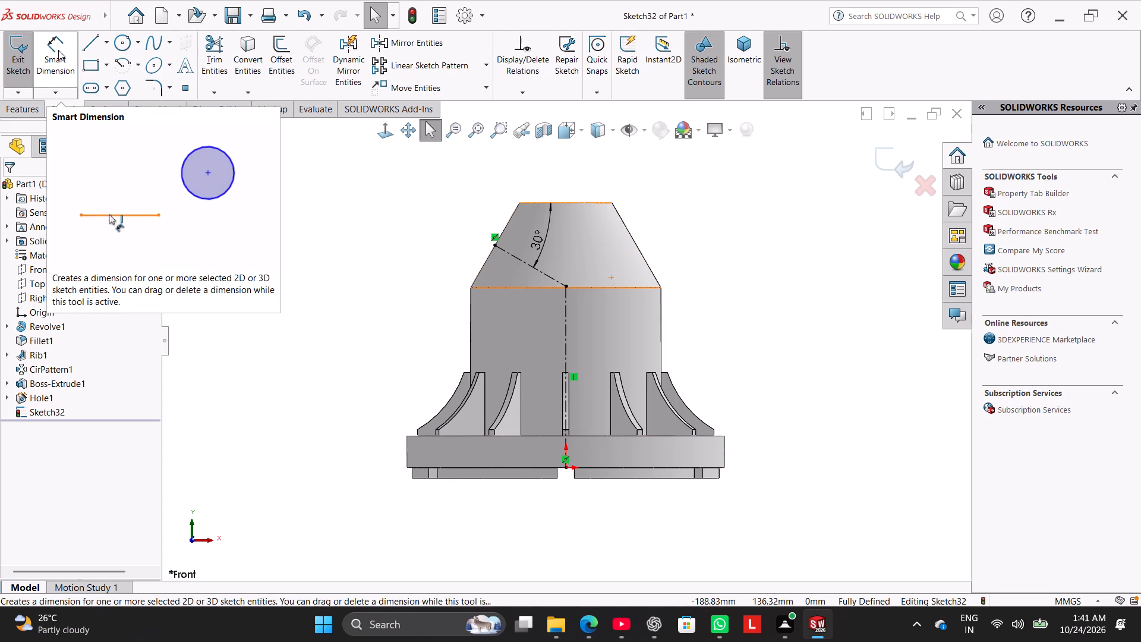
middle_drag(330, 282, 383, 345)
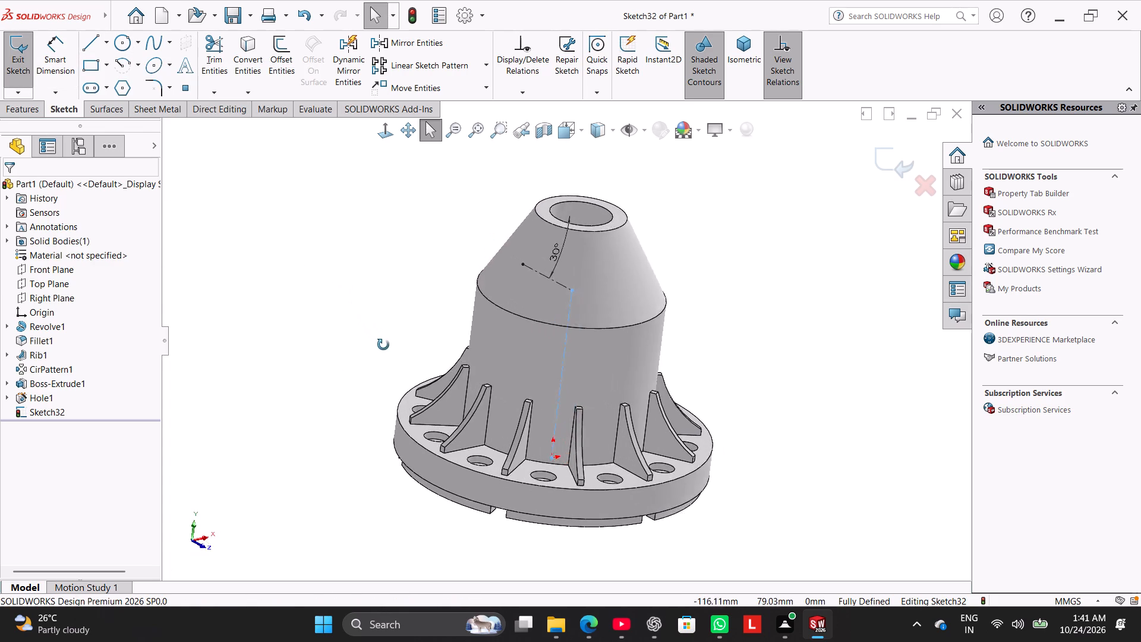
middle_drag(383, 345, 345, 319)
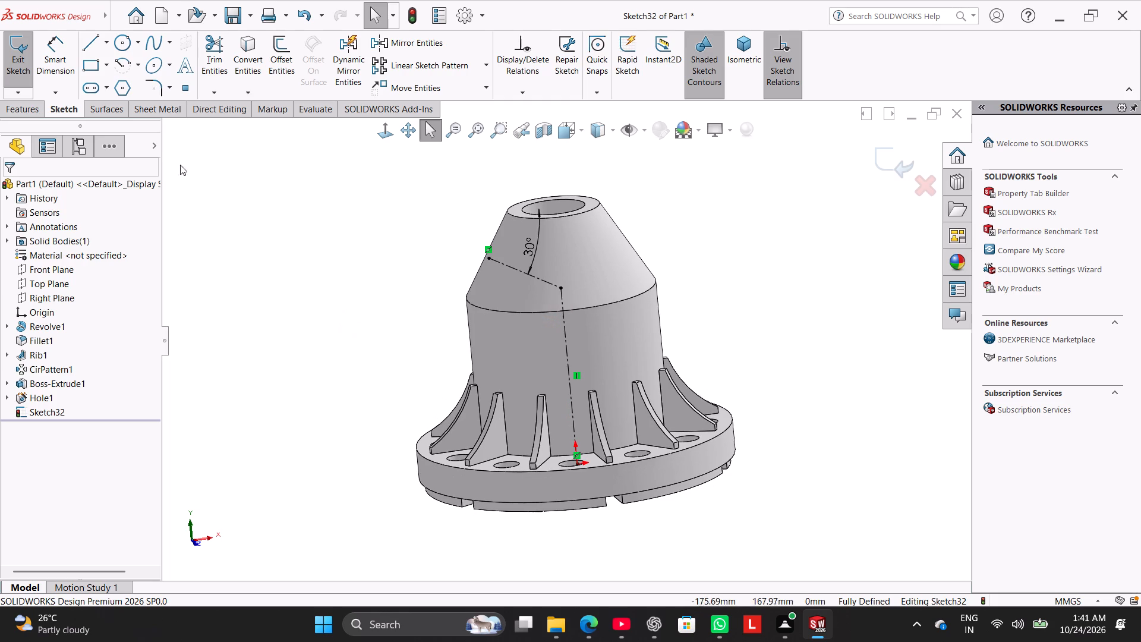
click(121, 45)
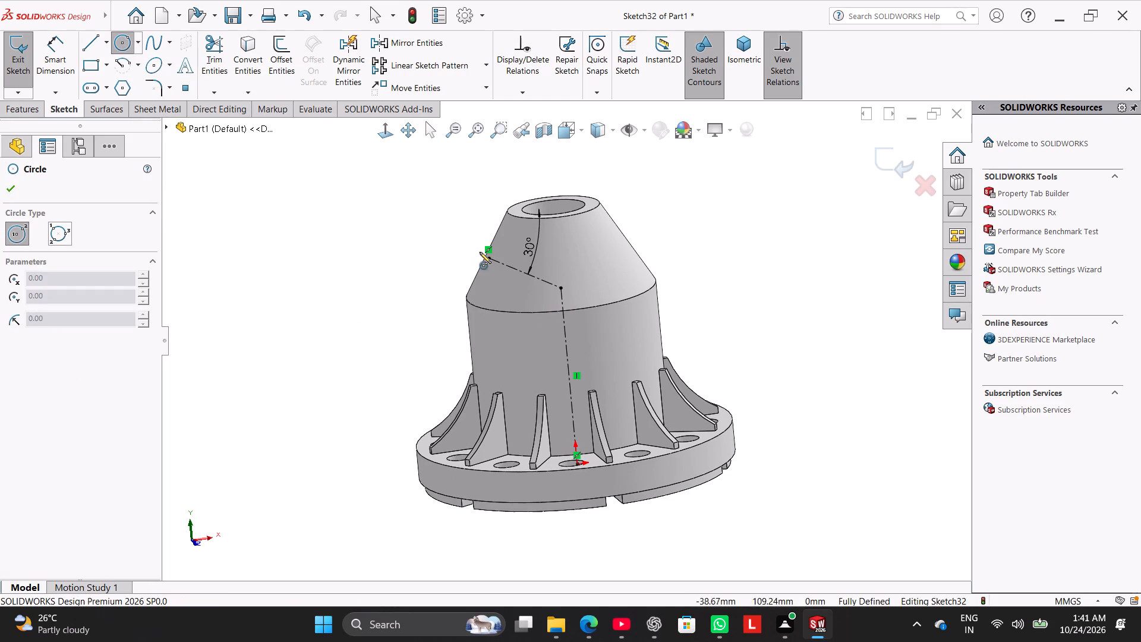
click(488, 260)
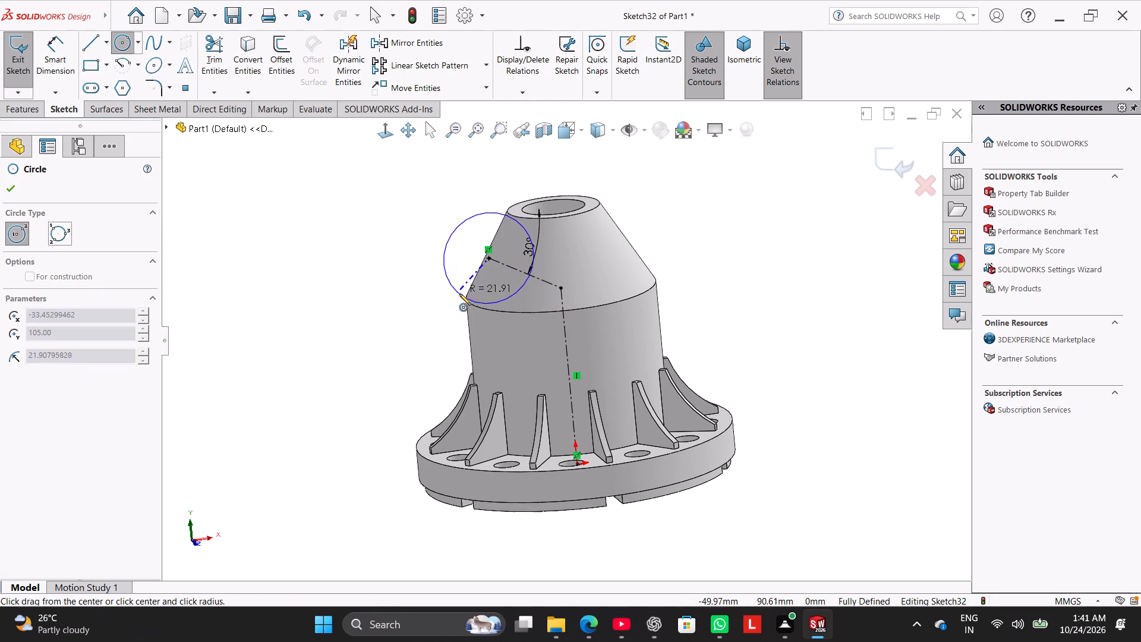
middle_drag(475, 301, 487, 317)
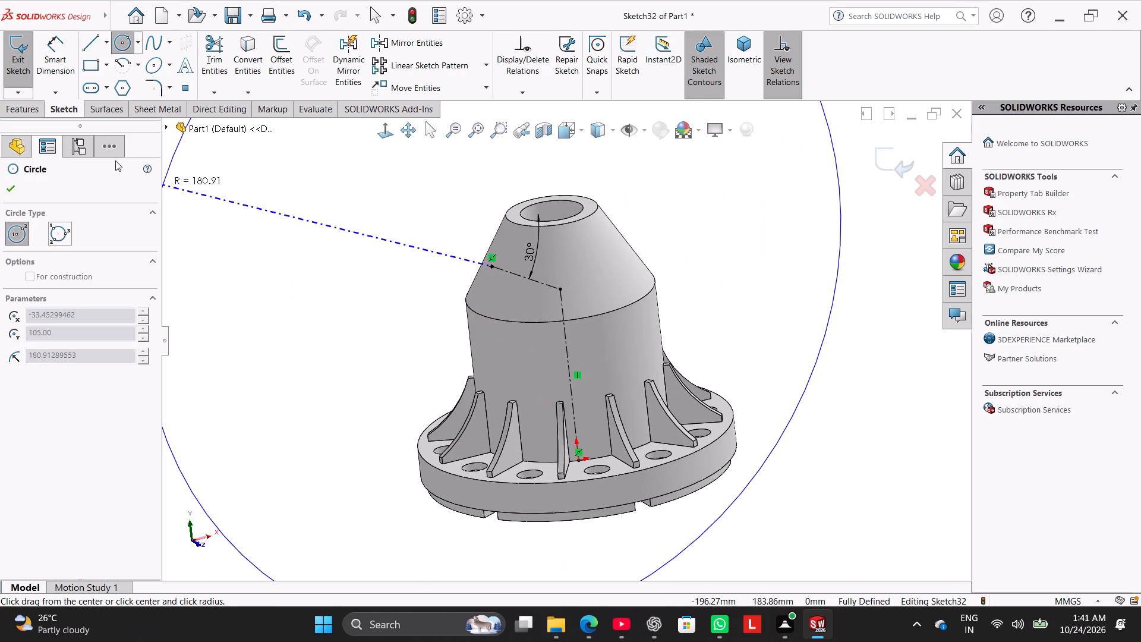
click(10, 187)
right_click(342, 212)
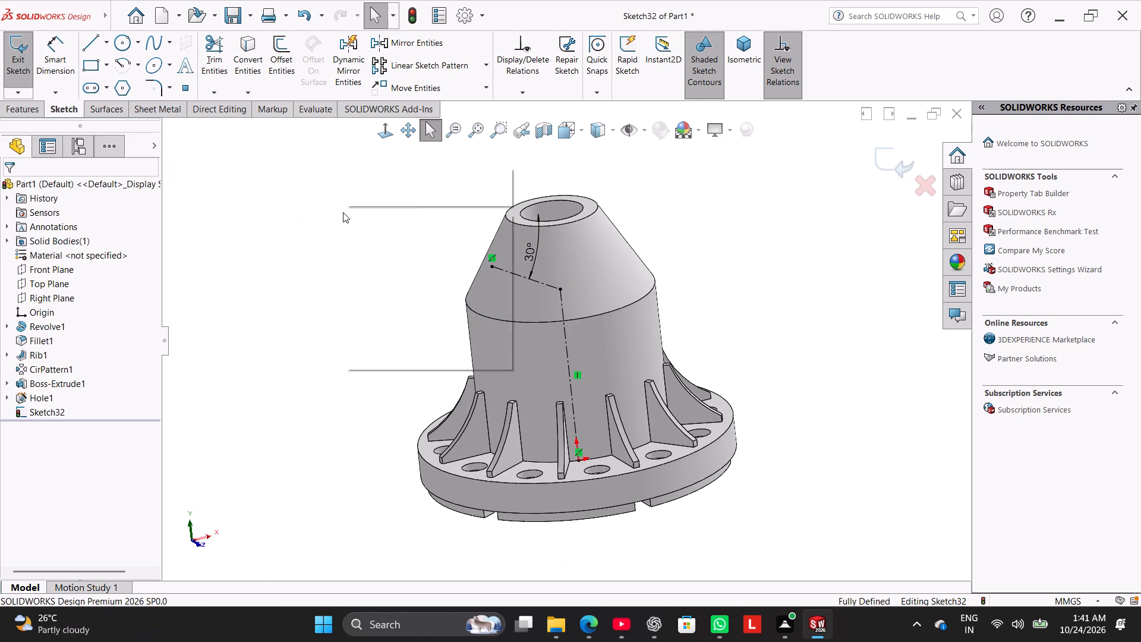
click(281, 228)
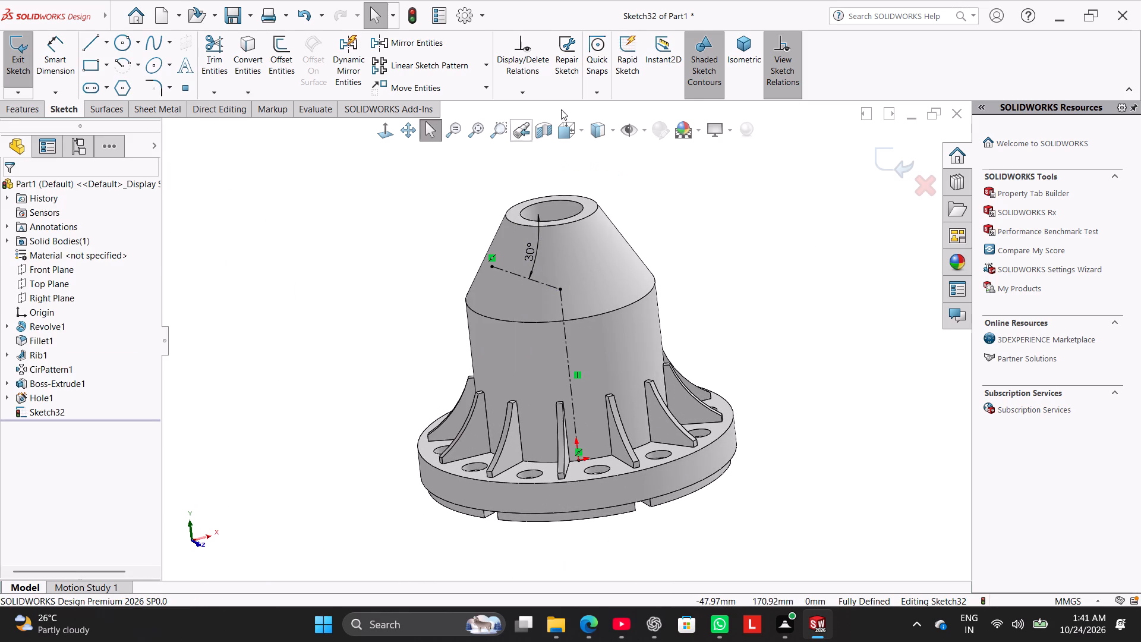
Finish the sketch and create a reference plane perpendicular to the sloping centerline through its outer endpoint on the cone's slanted edge.
click(11, 58)
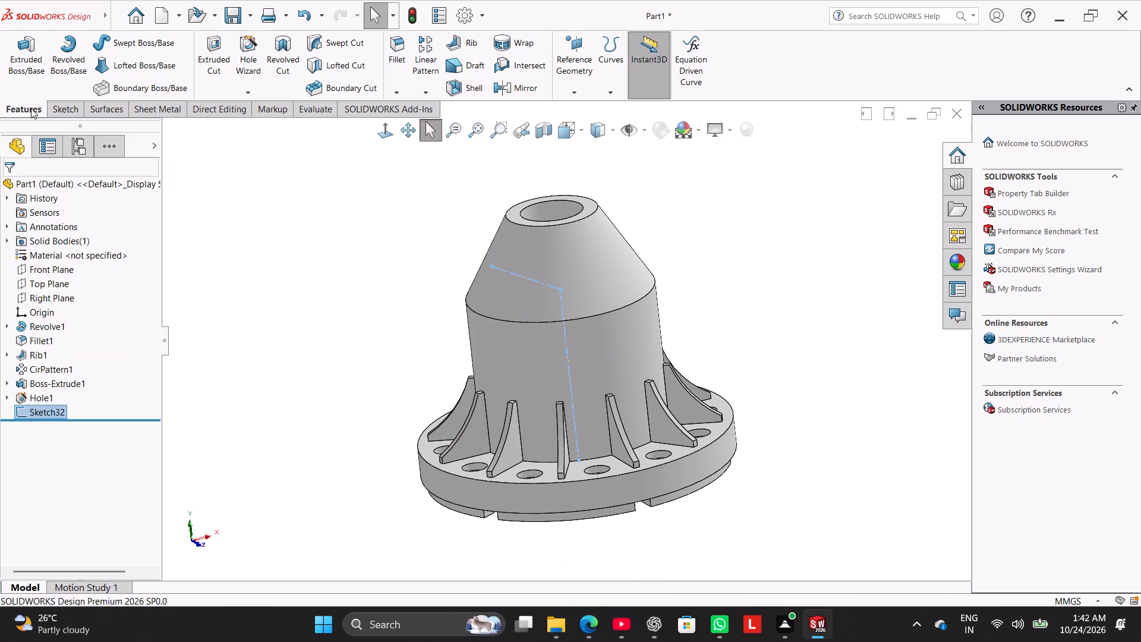
click(31, 109)
click(572, 48)
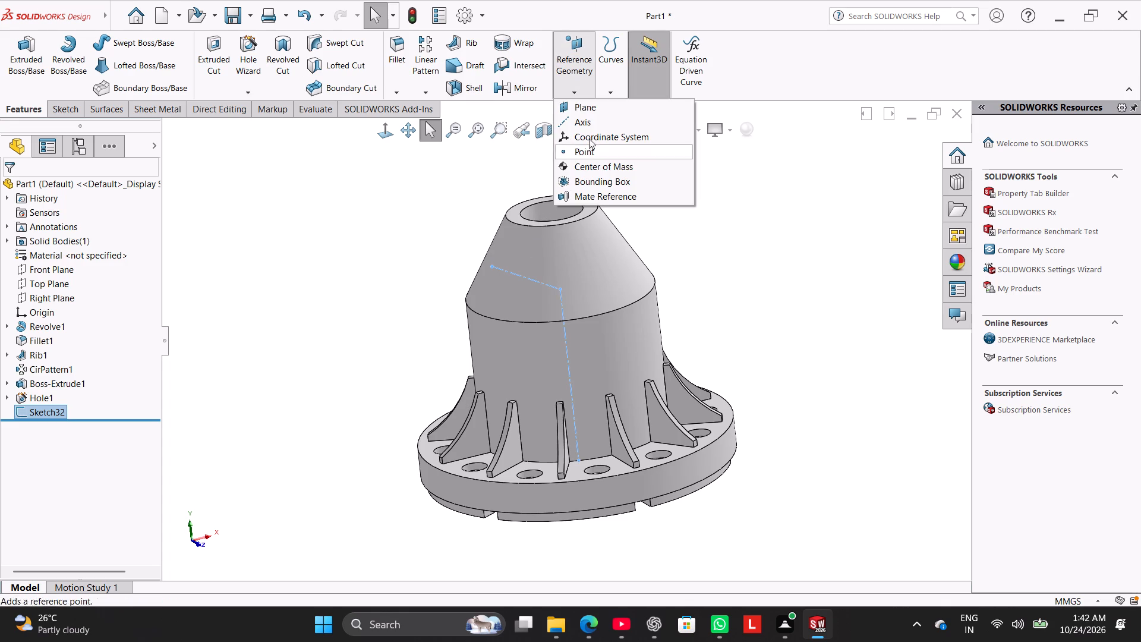
click(595, 110)
click(514, 272)
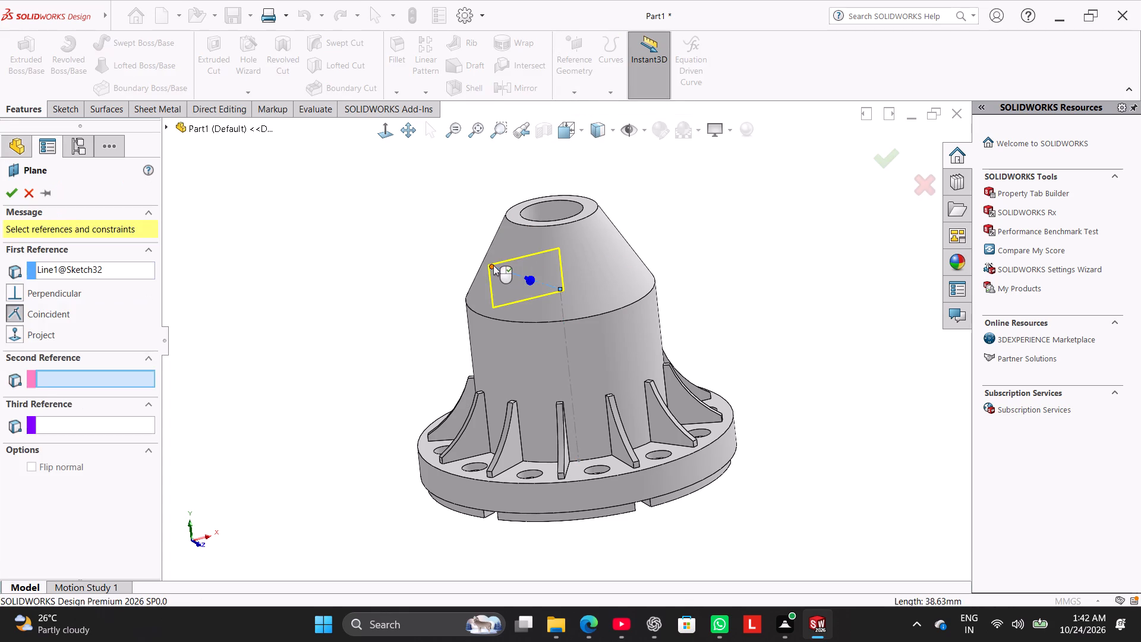
click(493, 265)
middle_drag(388, 287, 354, 220)
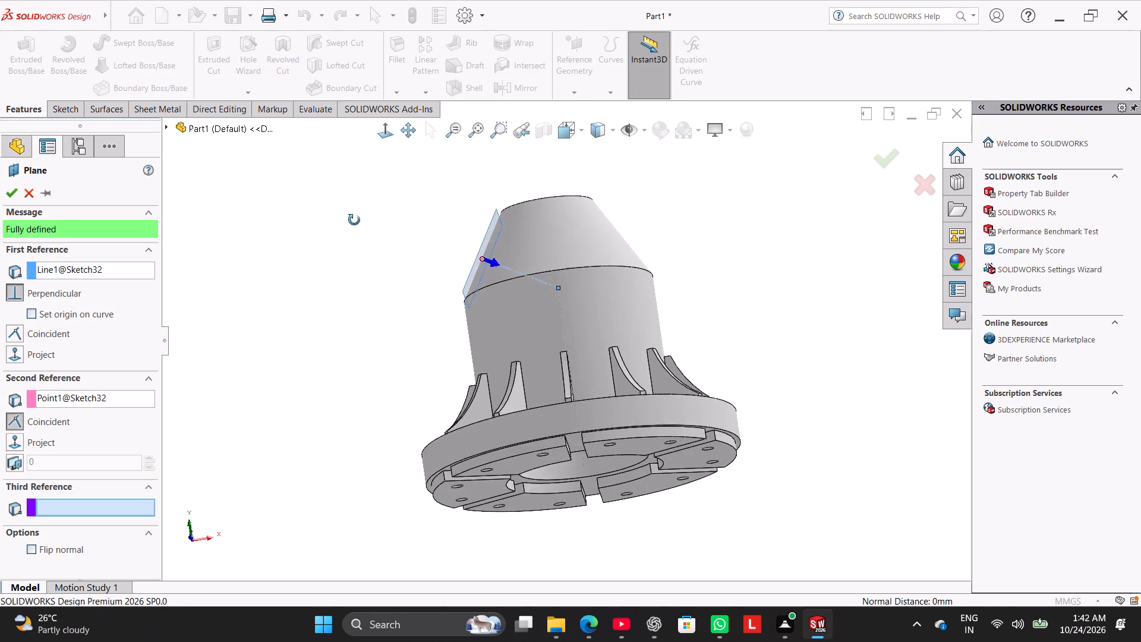
middle_drag(354, 220, 414, 263)
click(12, 191)
click(235, 229)
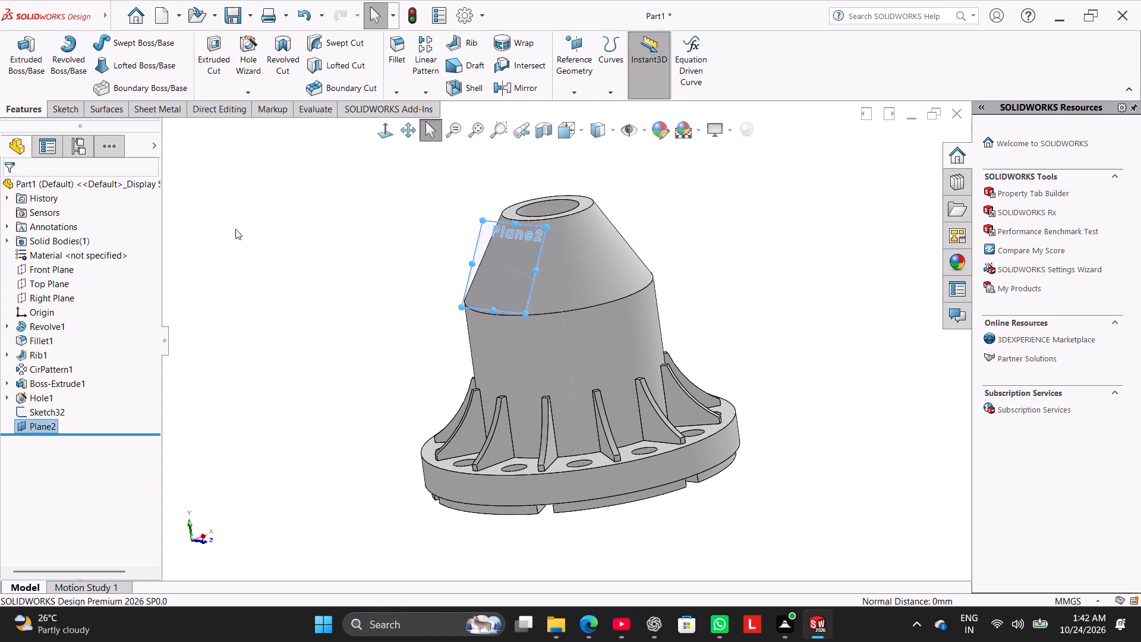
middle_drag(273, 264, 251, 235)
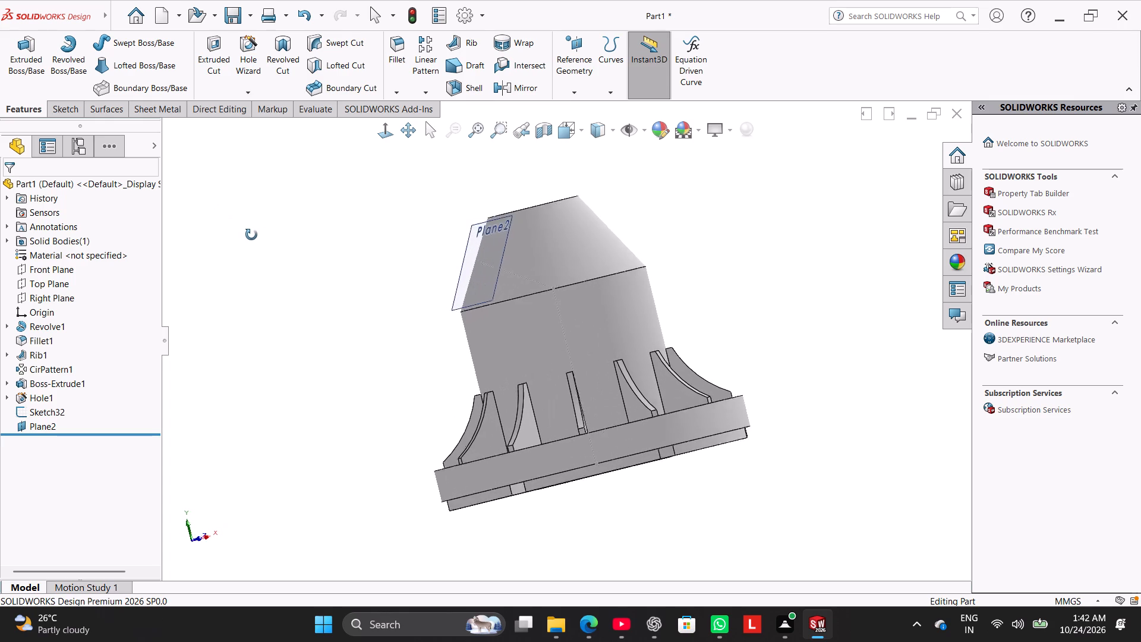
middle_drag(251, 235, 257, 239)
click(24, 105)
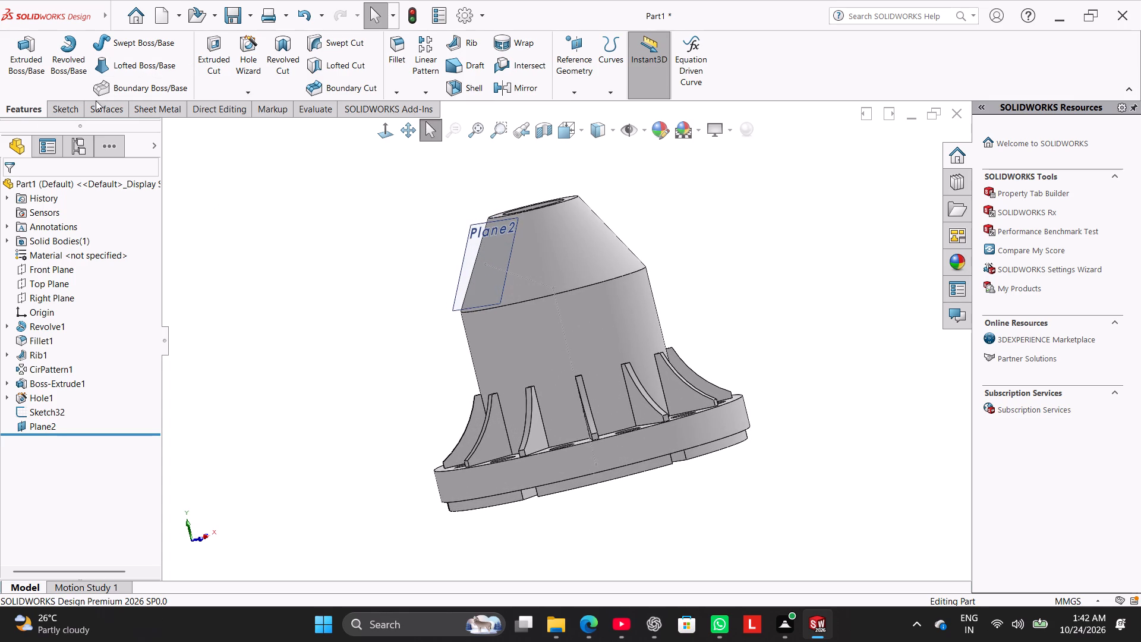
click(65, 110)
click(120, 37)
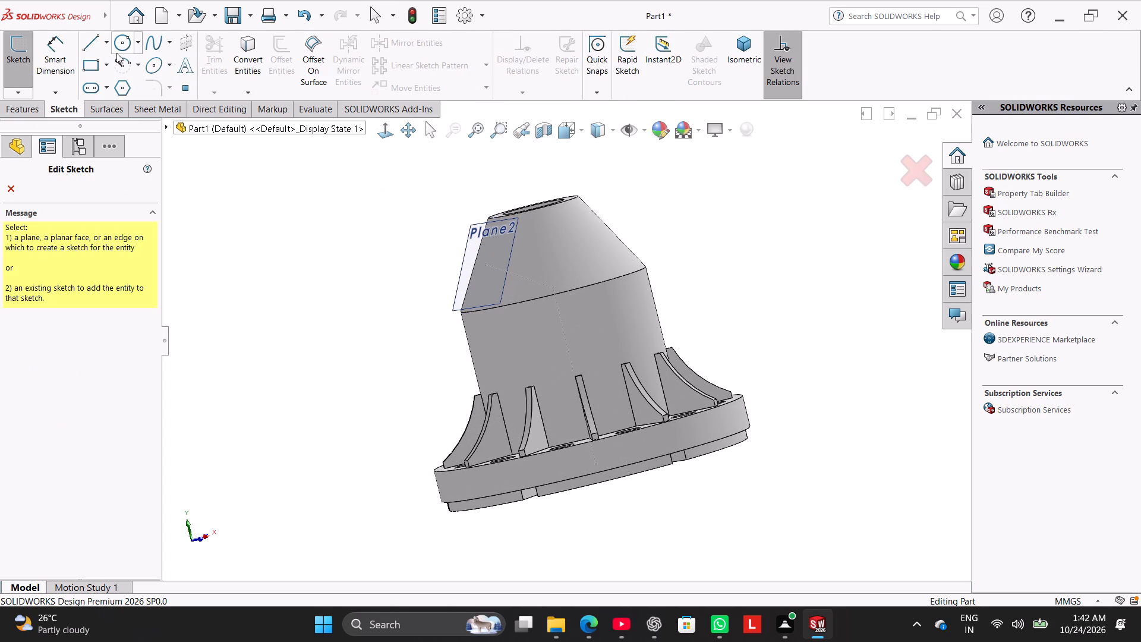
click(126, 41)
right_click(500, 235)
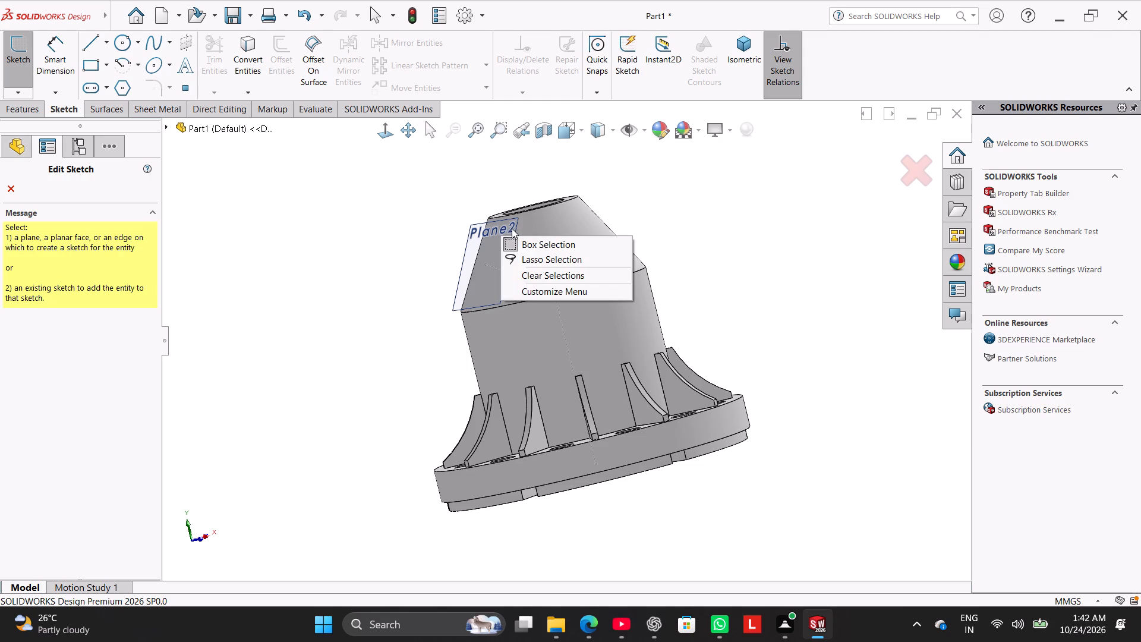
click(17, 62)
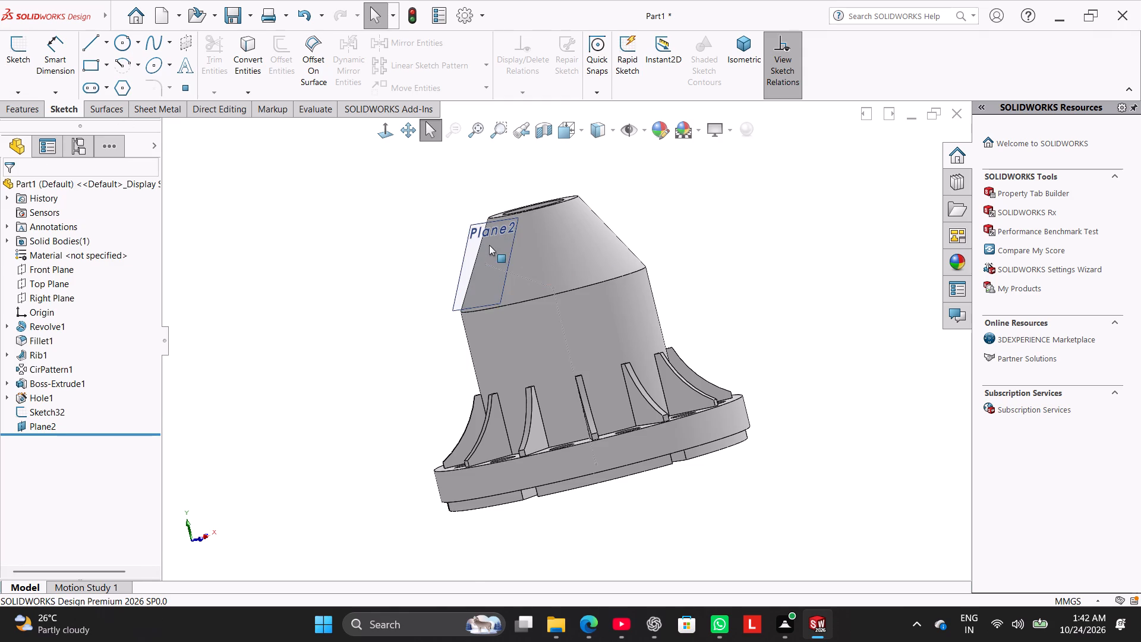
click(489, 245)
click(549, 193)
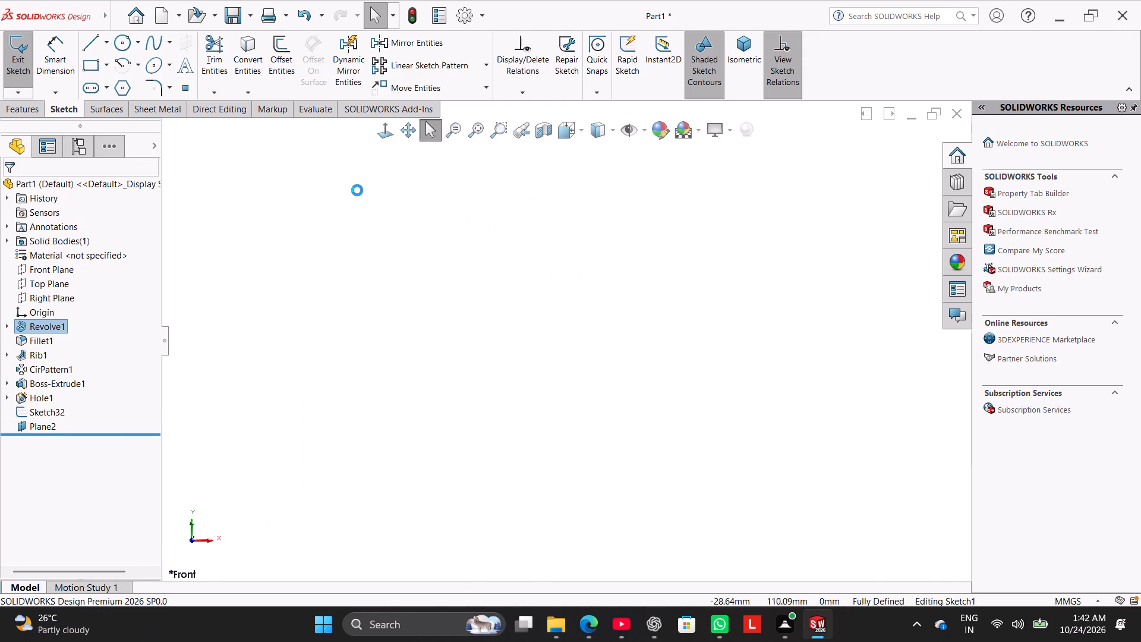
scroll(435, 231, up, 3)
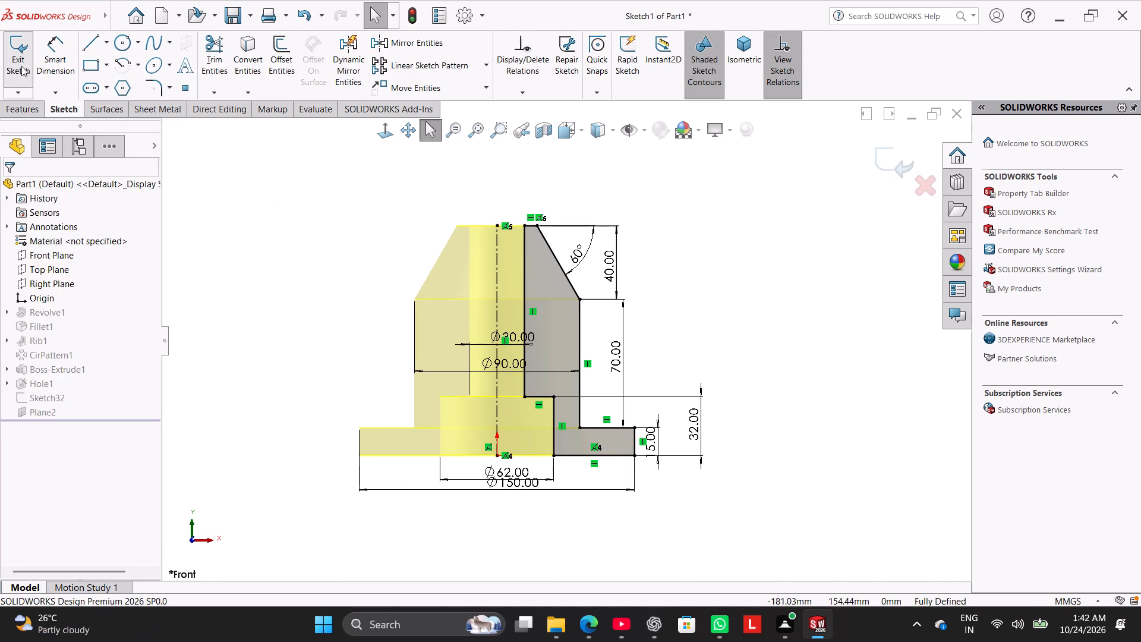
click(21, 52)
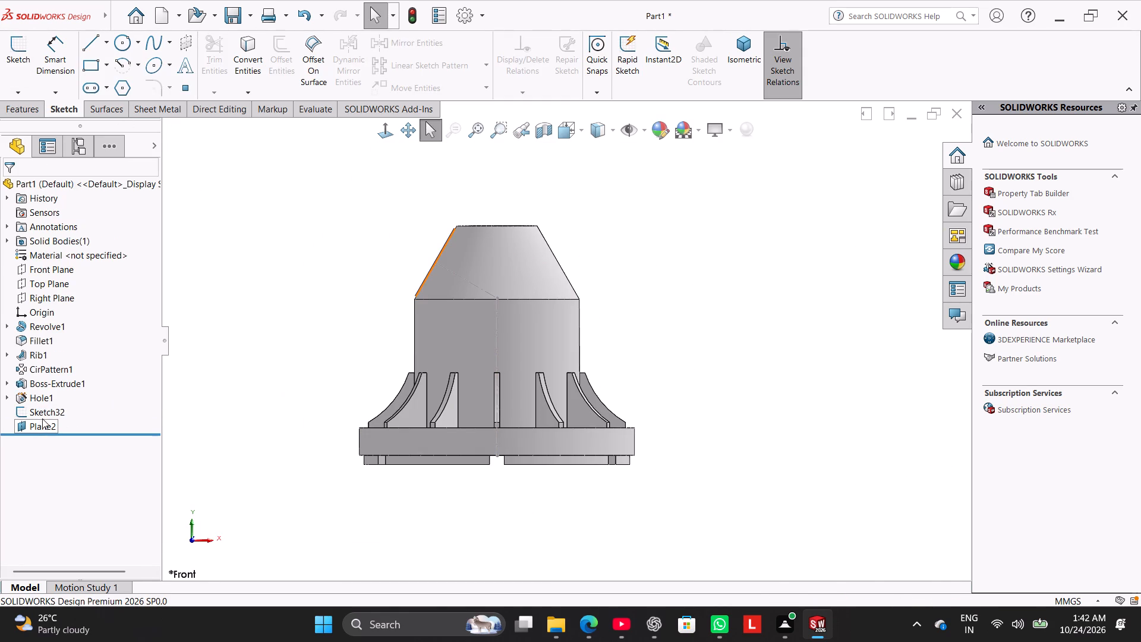
Start a sketch on Plane2 on the cone's slope, view it face-on, and draw a circle centred near the sketch origin.
right_click(48, 427)
click(67, 345)
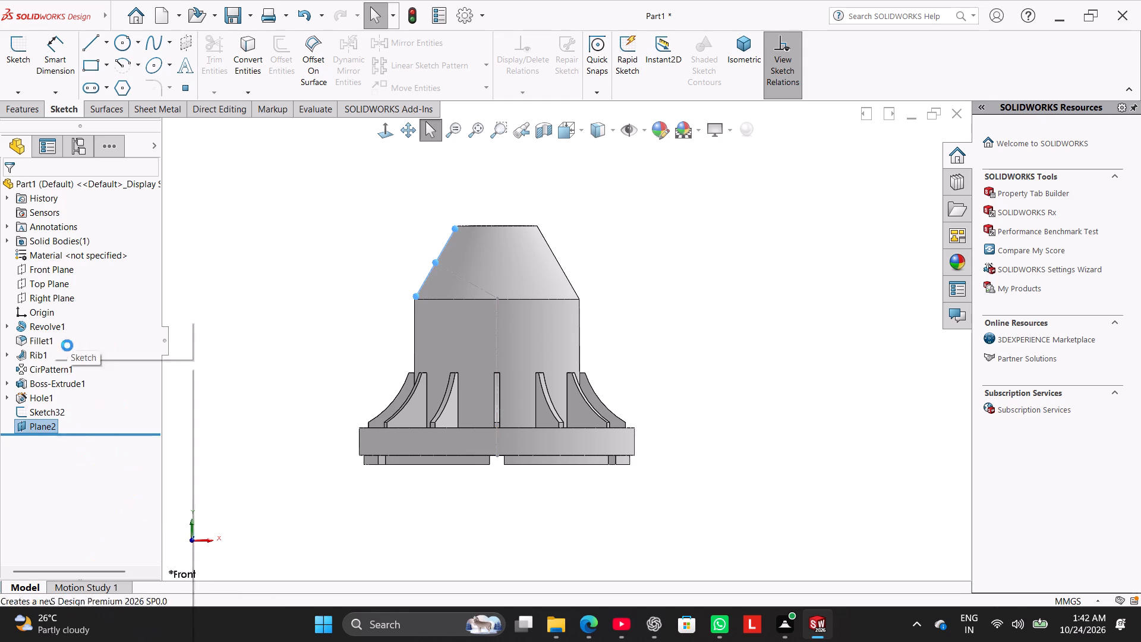
click(321, 259)
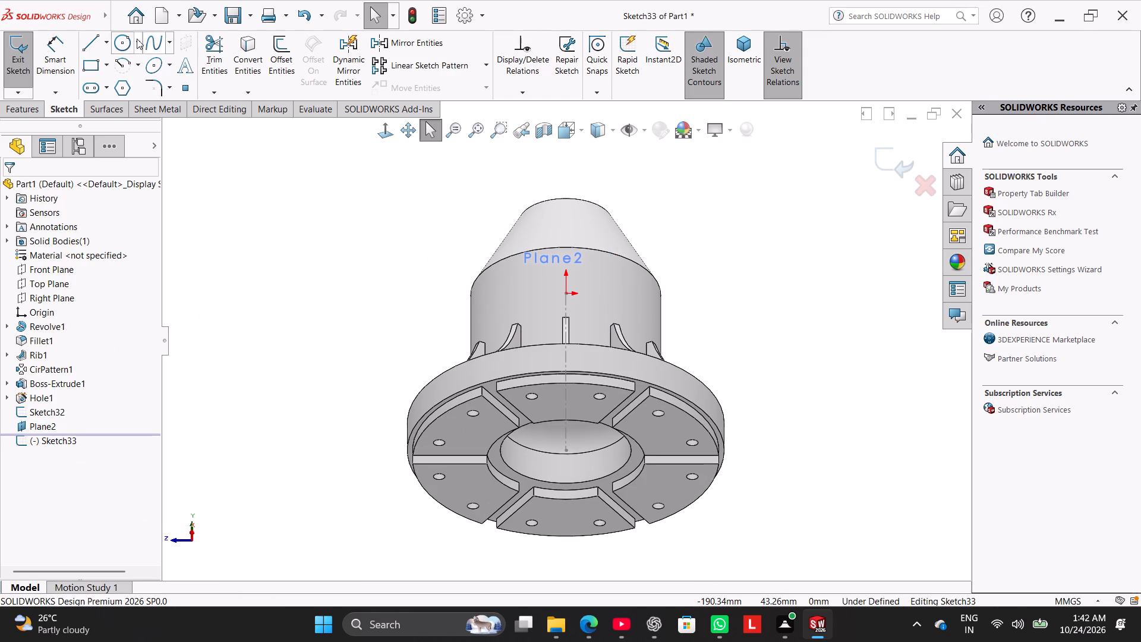
click(119, 41)
click(381, 127)
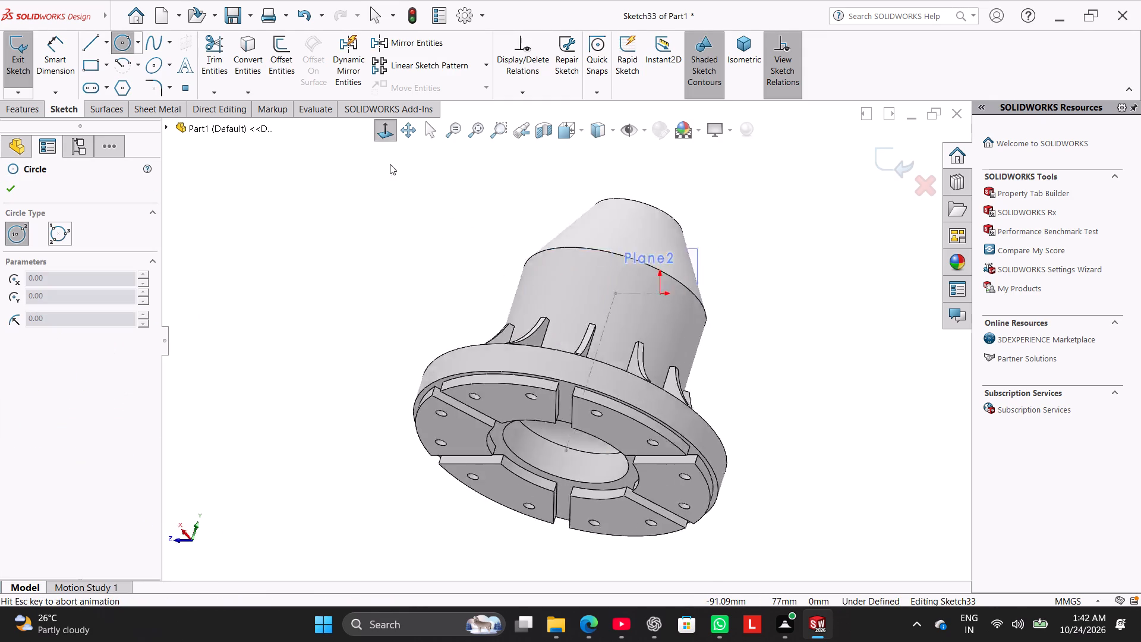
click(565, 294)
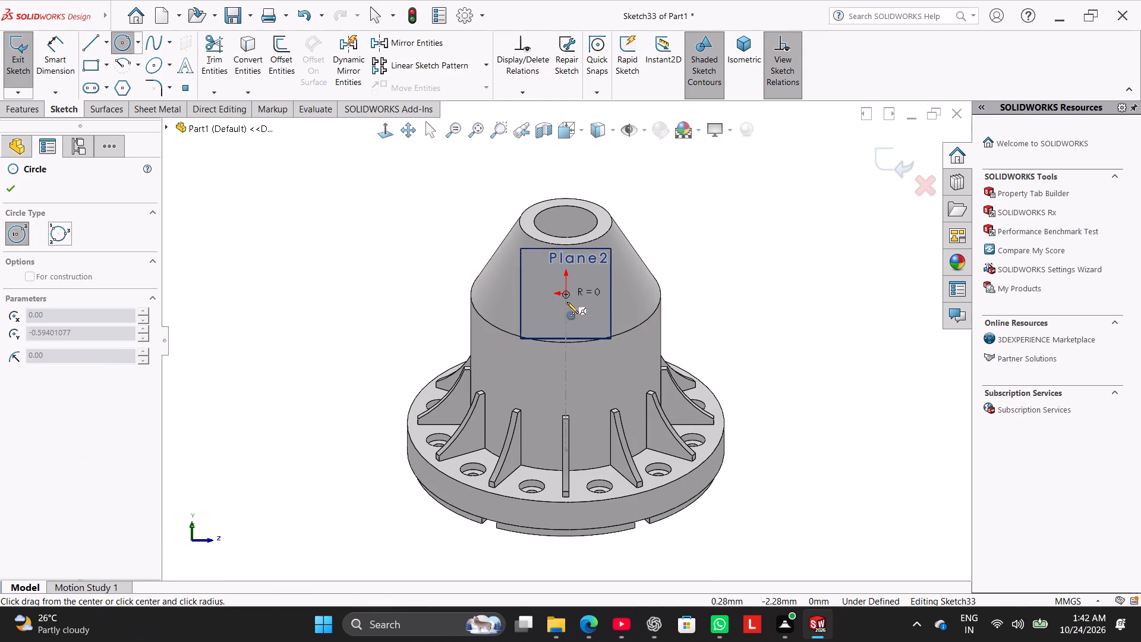
click(579, 315)
Dimension the circle on the angled plane to a diameter of 12 mm.
click(54, 61)
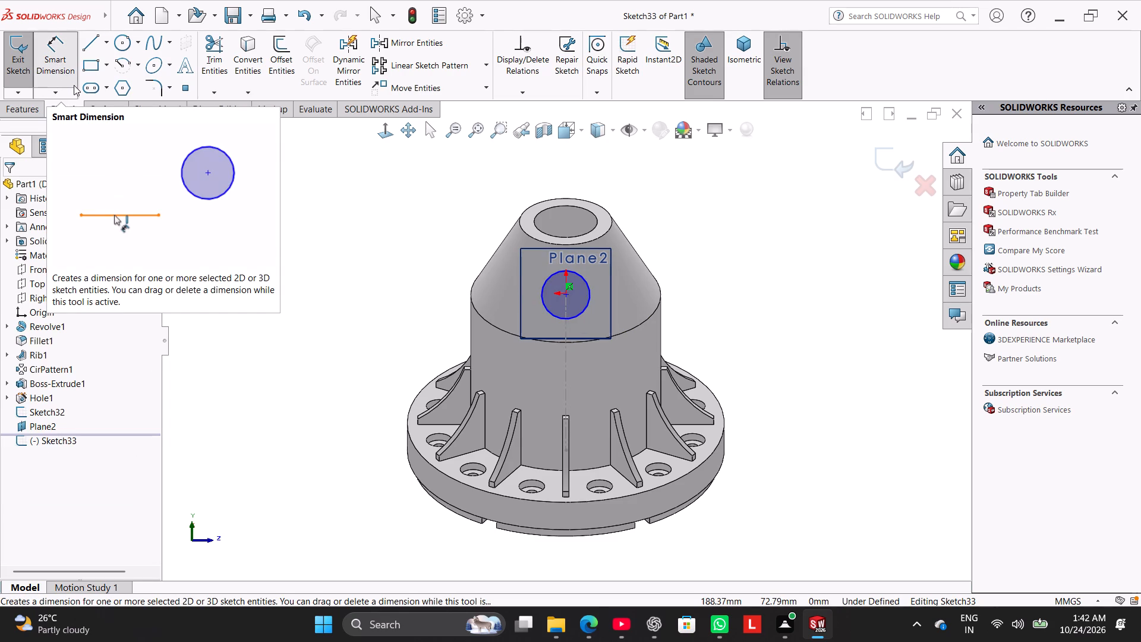
click(554, 273)
click(431, 232)
text(12)
key(Return)
right_click(338, 316)
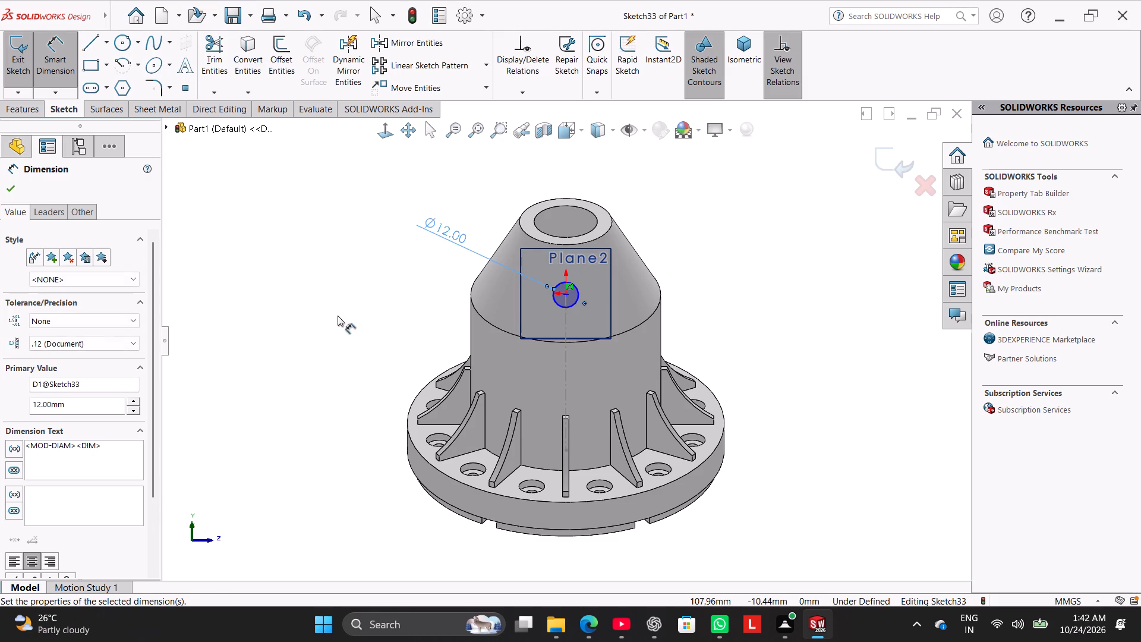
Make the 12 mm circle's centre coincident with the outer endpoint of the sloping centerline on the cone's edge.
click(361, 354)
middle_drag(409, 288, 285, 274)
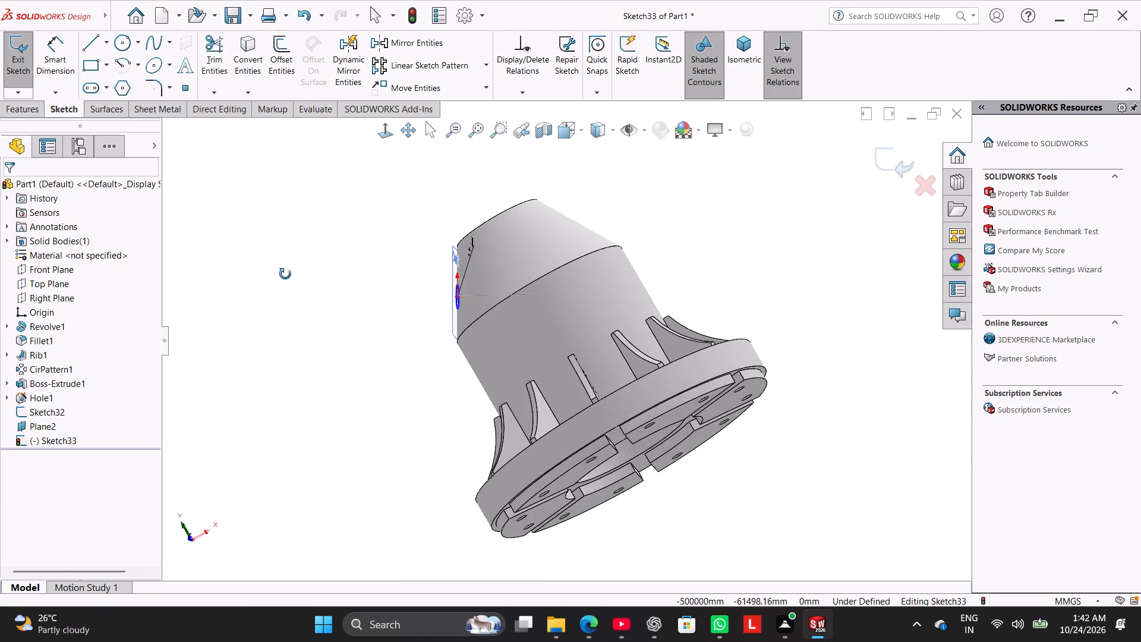
middle_drag(285, 274, 389, 325)
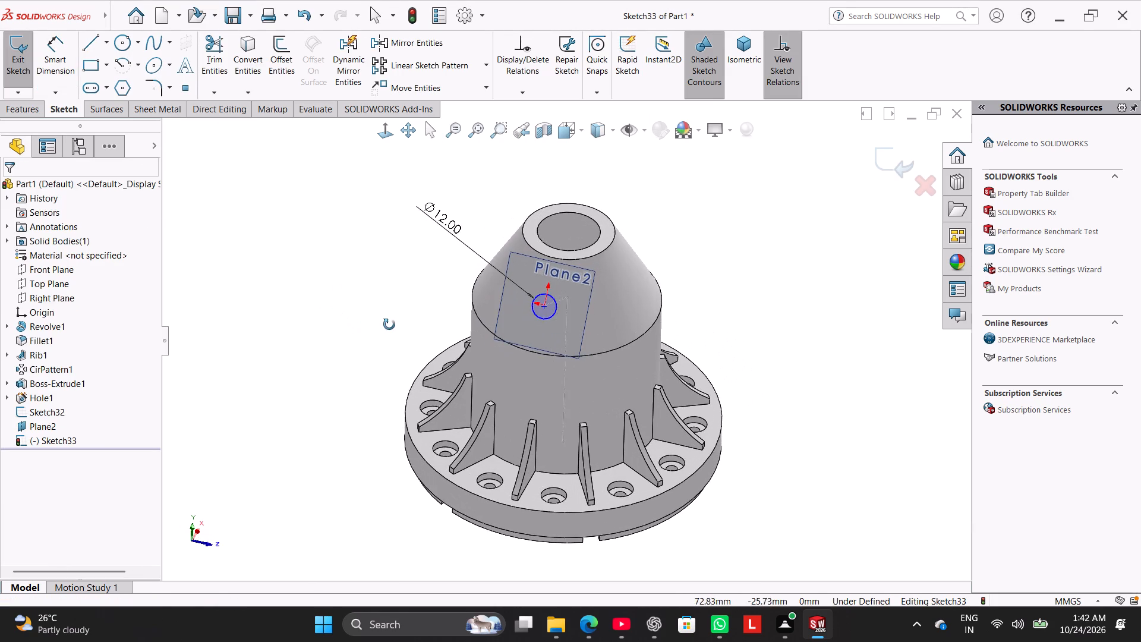
middle_drag(389, 325, 389, 317)
click(738, 257)
drag(544, 300, 532, 353)
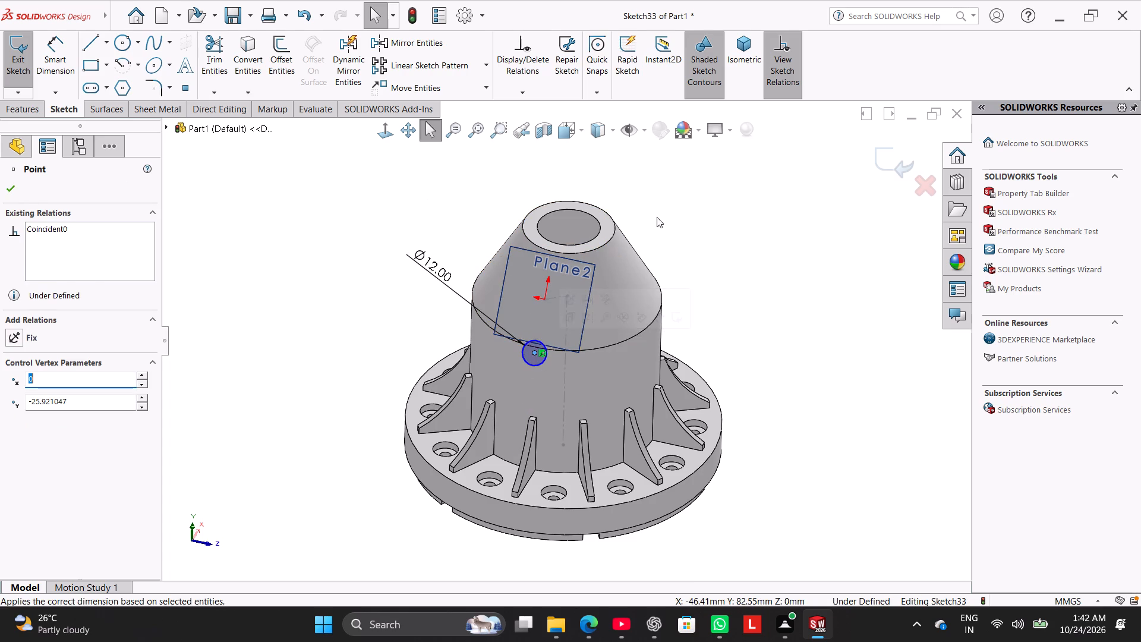
click(661, 211)
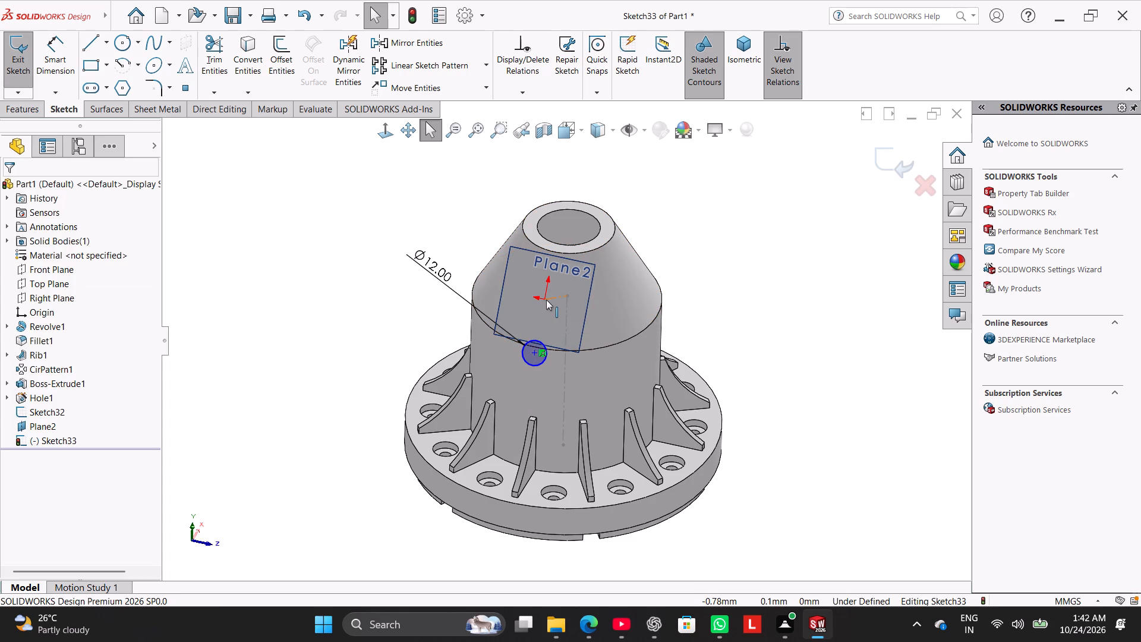
ctrl+click(544, 298)
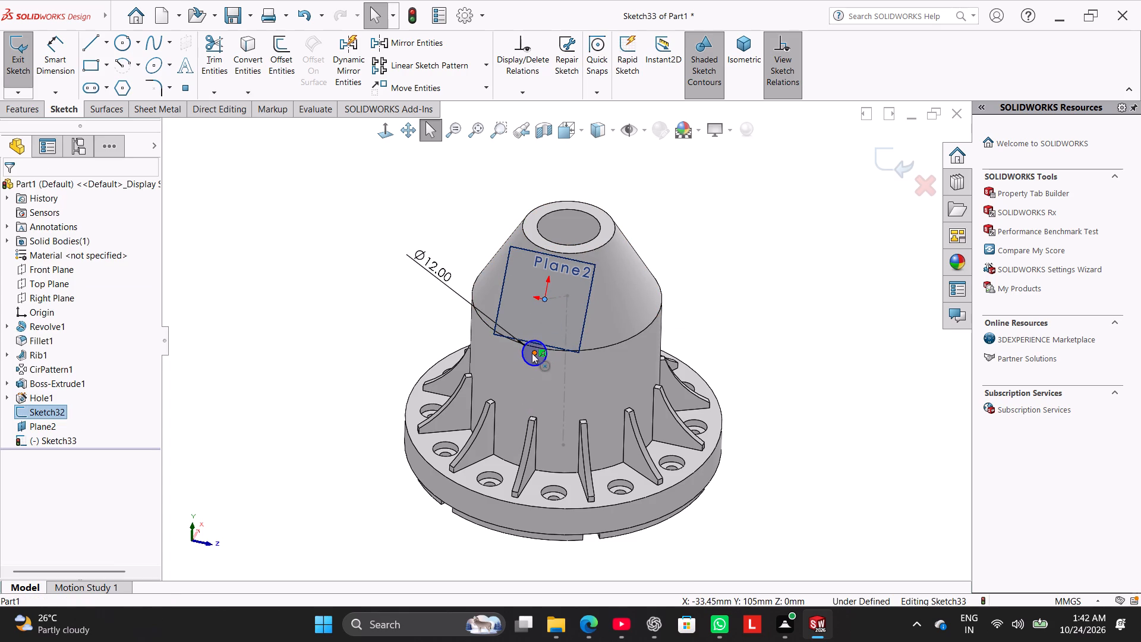
ctrl+click(532, 353)
click(48, 435)
click(209, 354)
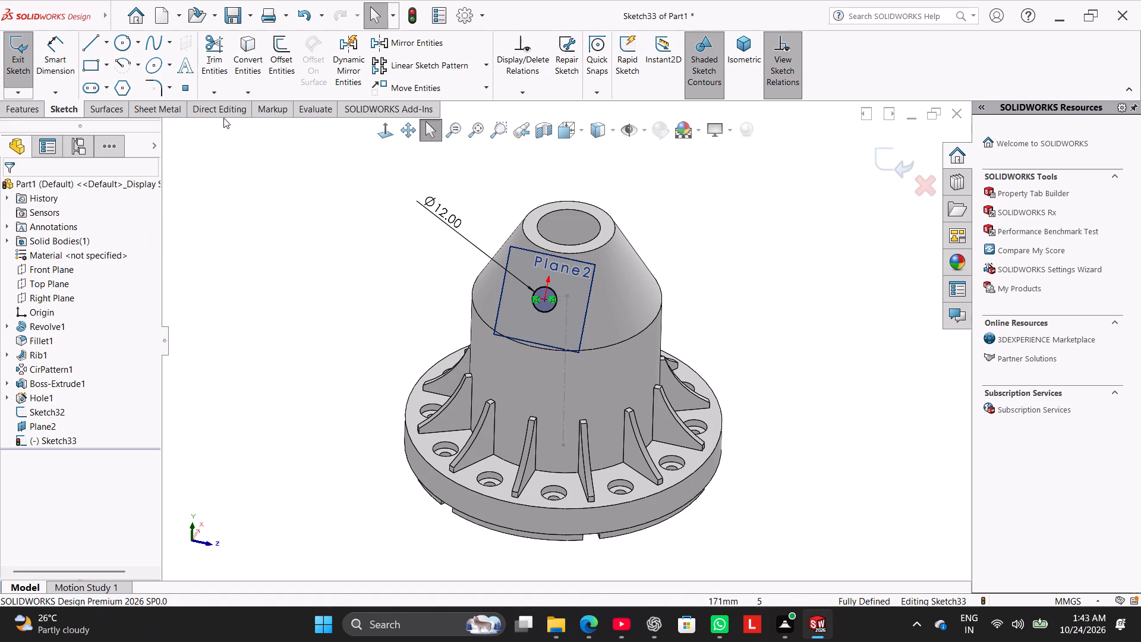
Extrude-cut the 12 mm circle through the conical wall with end condition Up To Next and Direction 2 switched off.
click(10, 107)
click(207, 51)
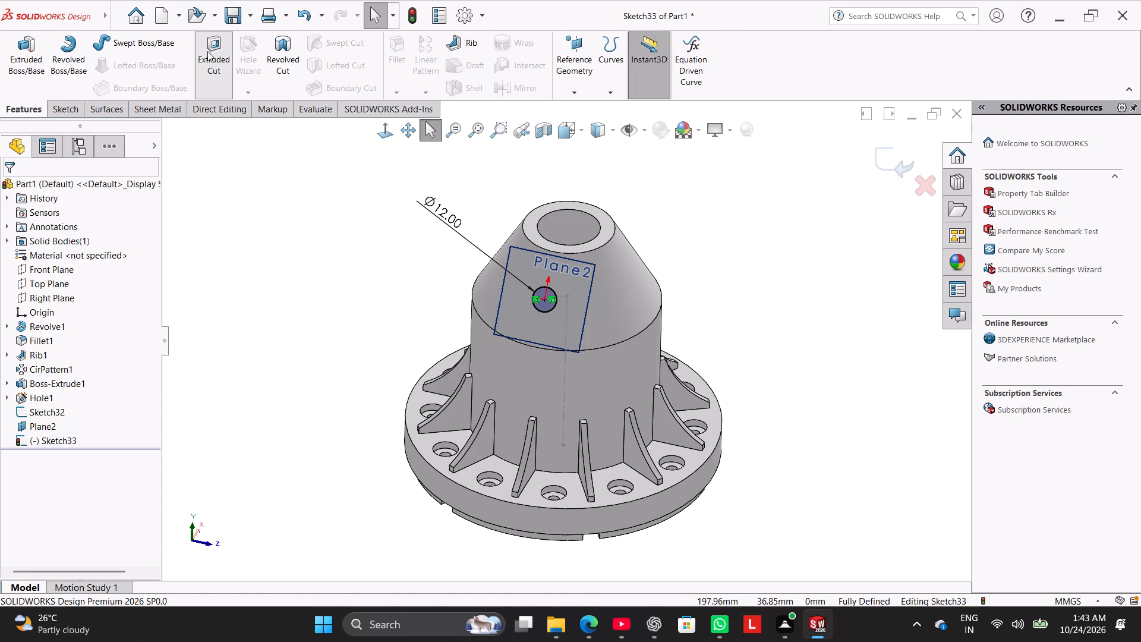
middle_drag(273, 255, 222, 225)
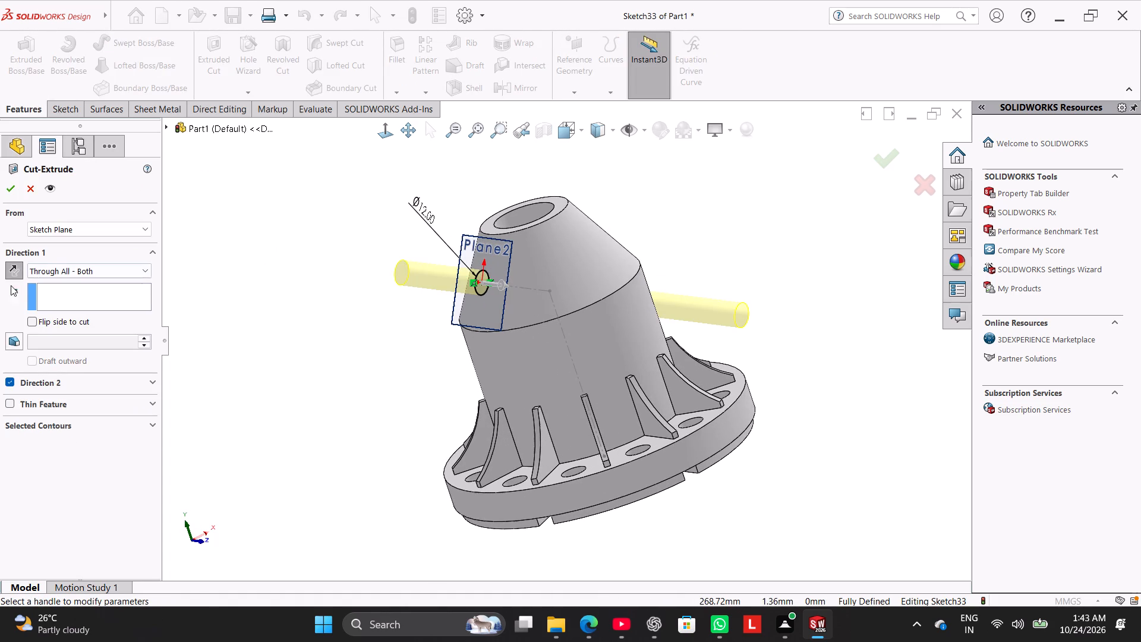
click(67, 266)
click(73, 317)
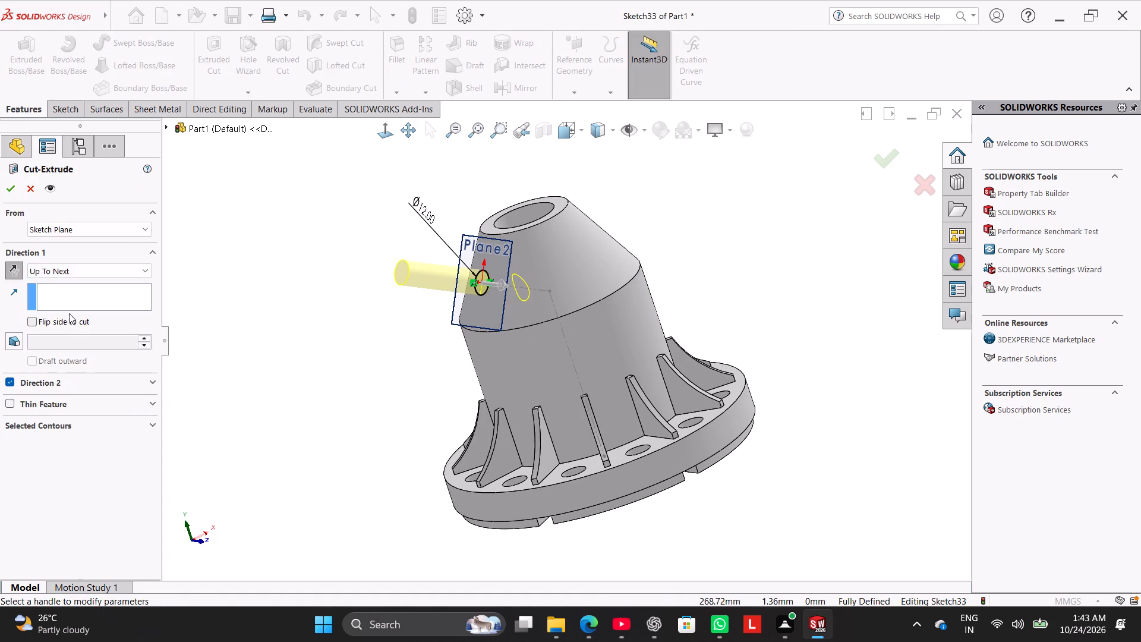
click(10, 379)
click(15, 192)
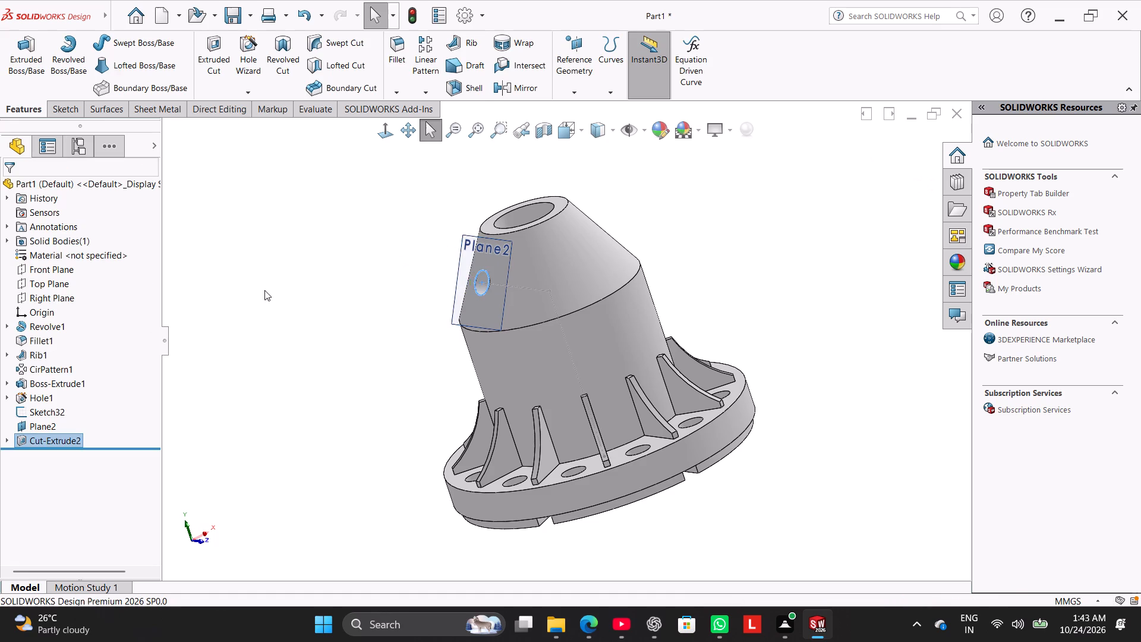
click(264, 289)
Hide the angled Plane2 and the centerline sketch Sketch32.
middle_drag(275, 341, 267, 313)
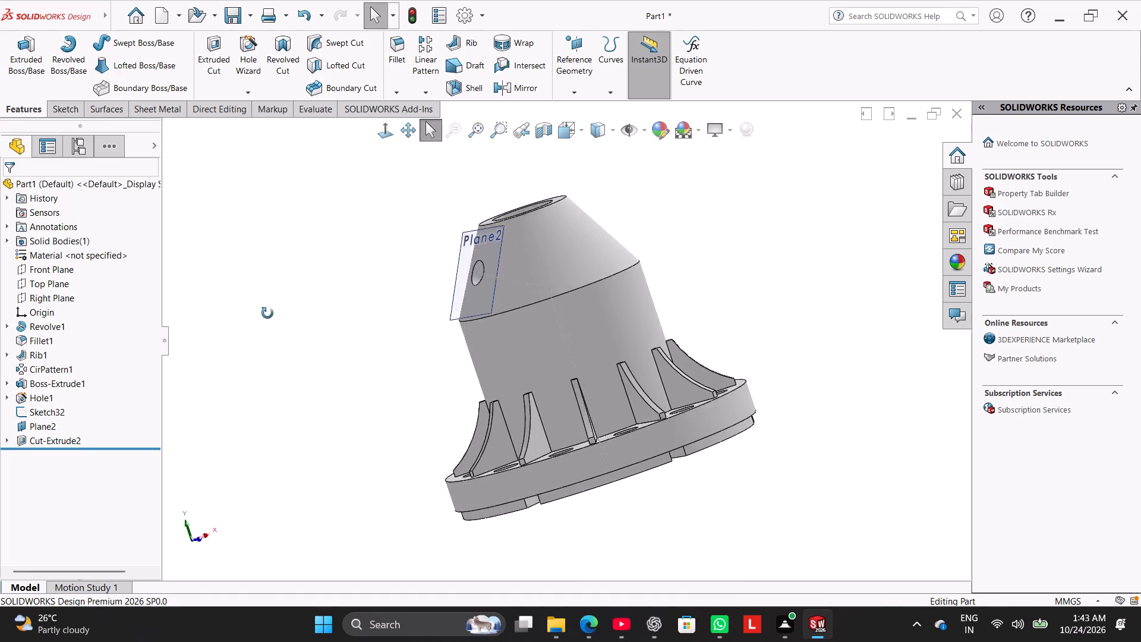
middle_drag(267, 313, 226, 348)
right_drag(235, 384, 400, 218)
right_drag(384, 320, 535, 149)
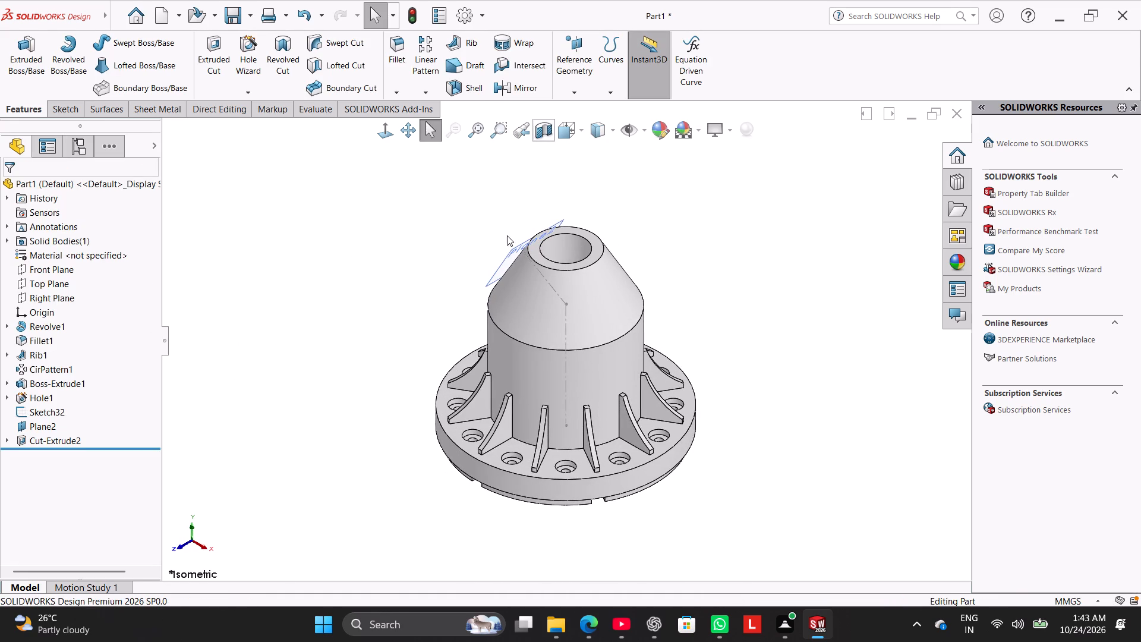
right_click(511, 255)
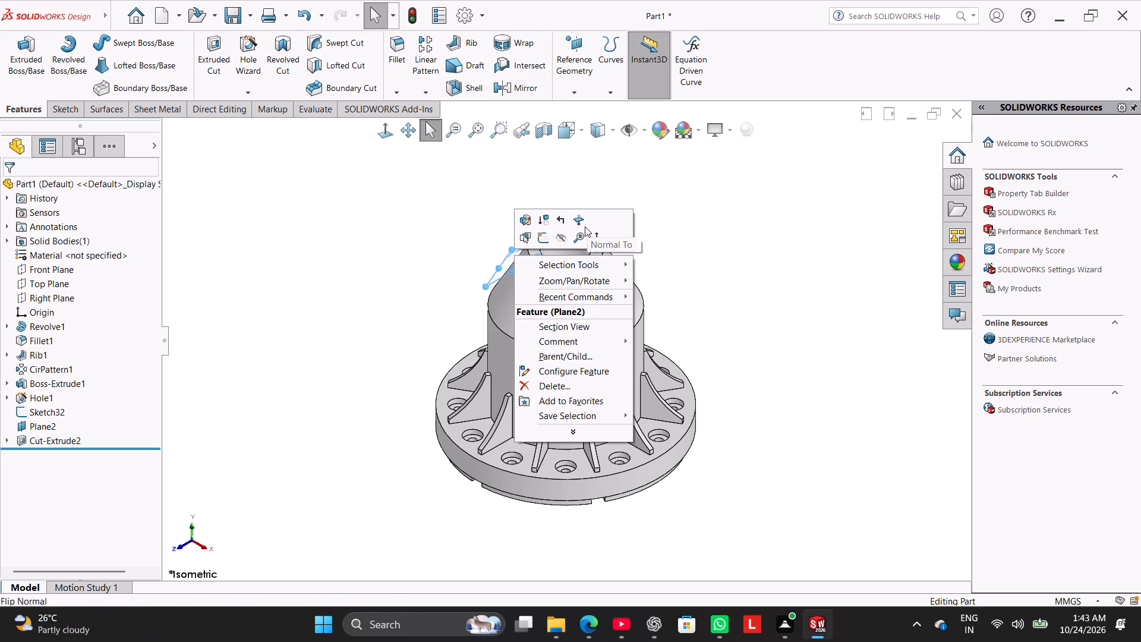
click(563, 237)
click(348, 336)
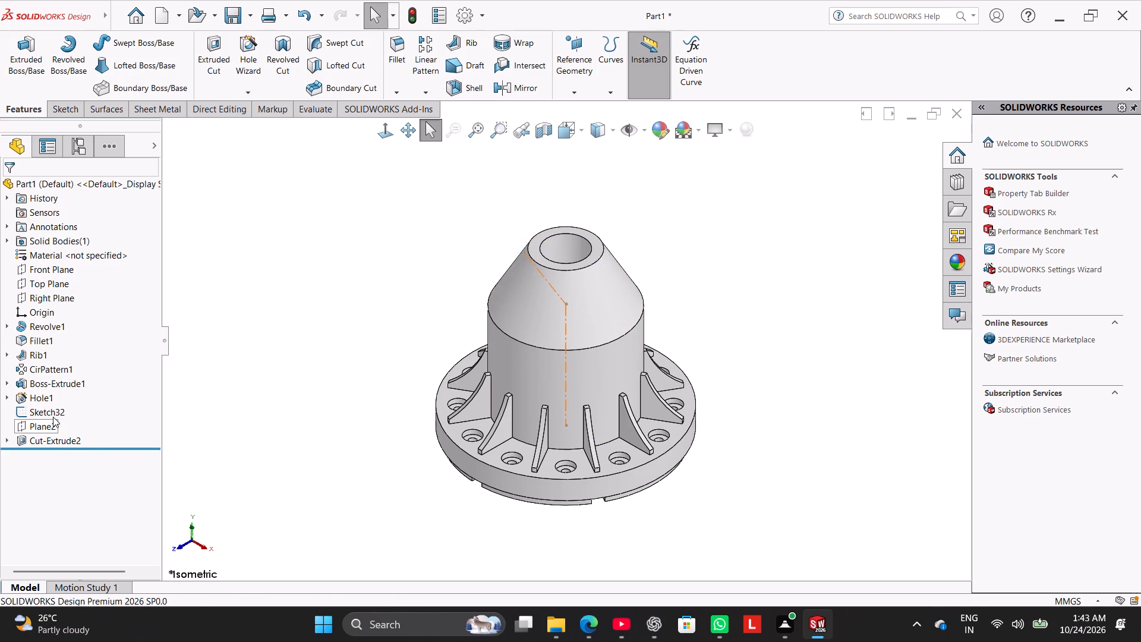
right_click(53, 417)
click(68, 367)
drag(309, 324, 315, 322)
Circular-pattern the Cut-Extrude2 hole about the conical face with 4 equally spaced instances over 360 degrees.
middle_drag(387, 291, 440, 342)
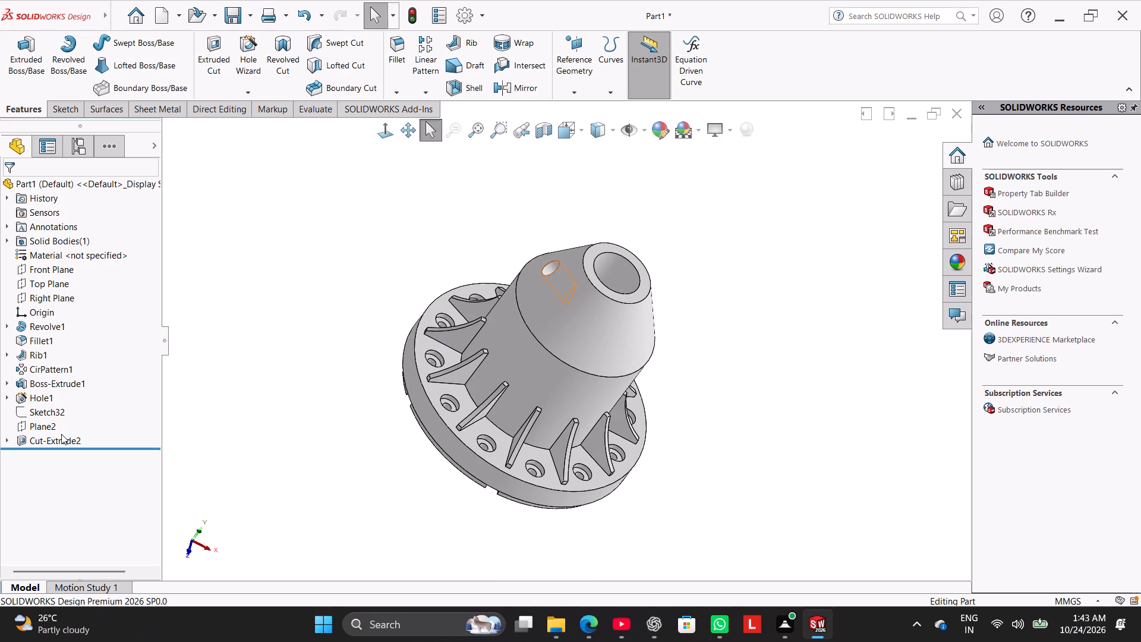
ctrl+click(61, 434)
ctrl+click(429, 92)
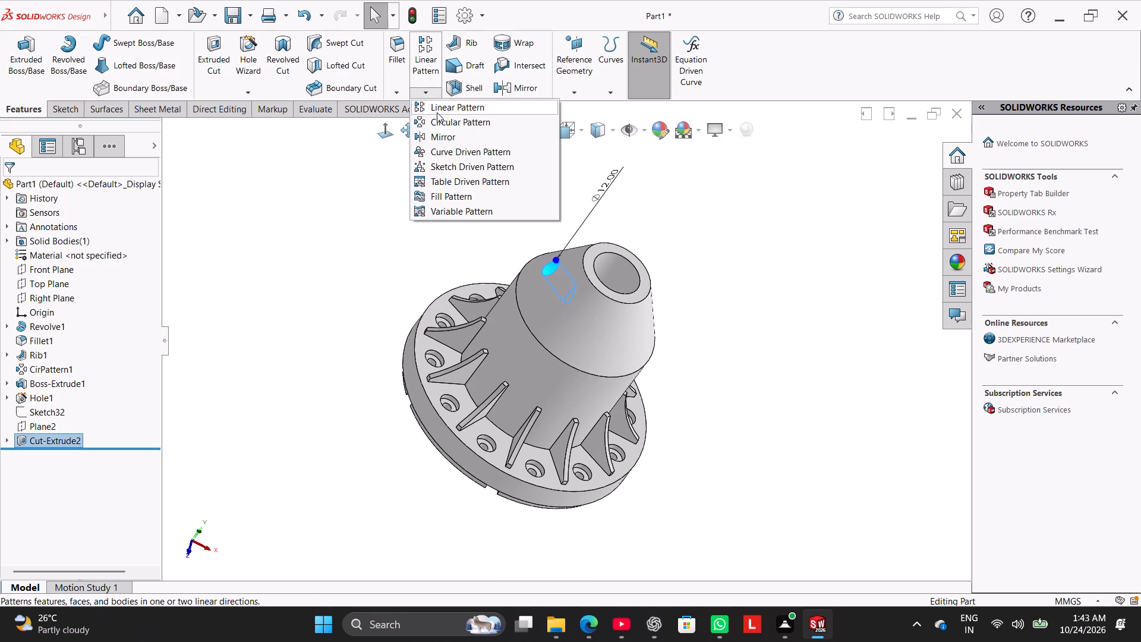
ctrl+click(440, 122)
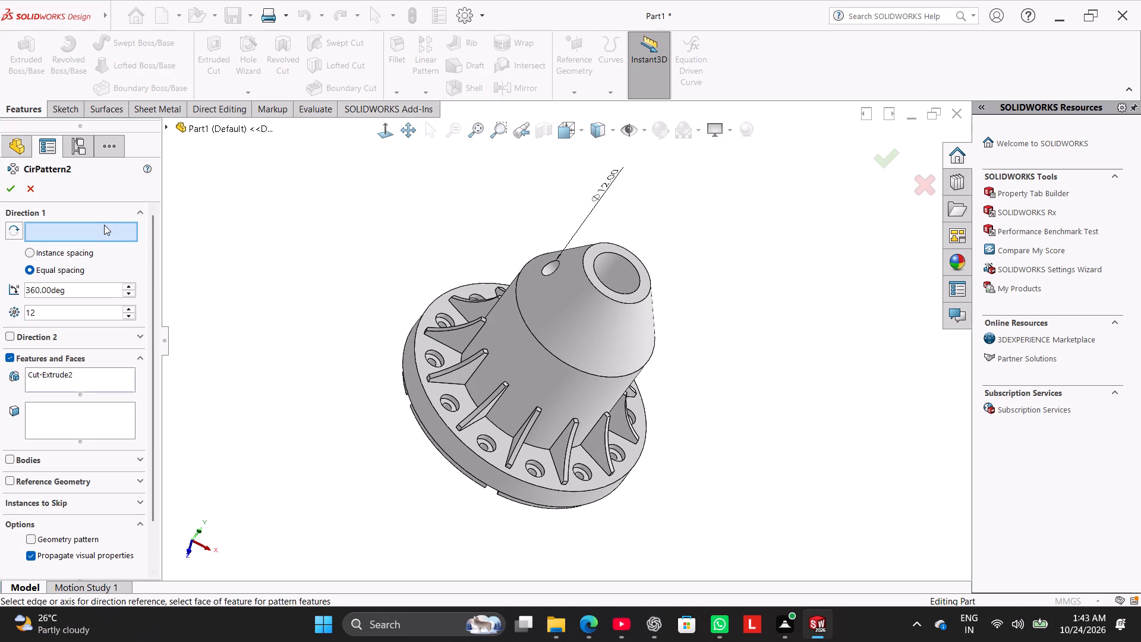
click(104, 225)
click(610, 323)
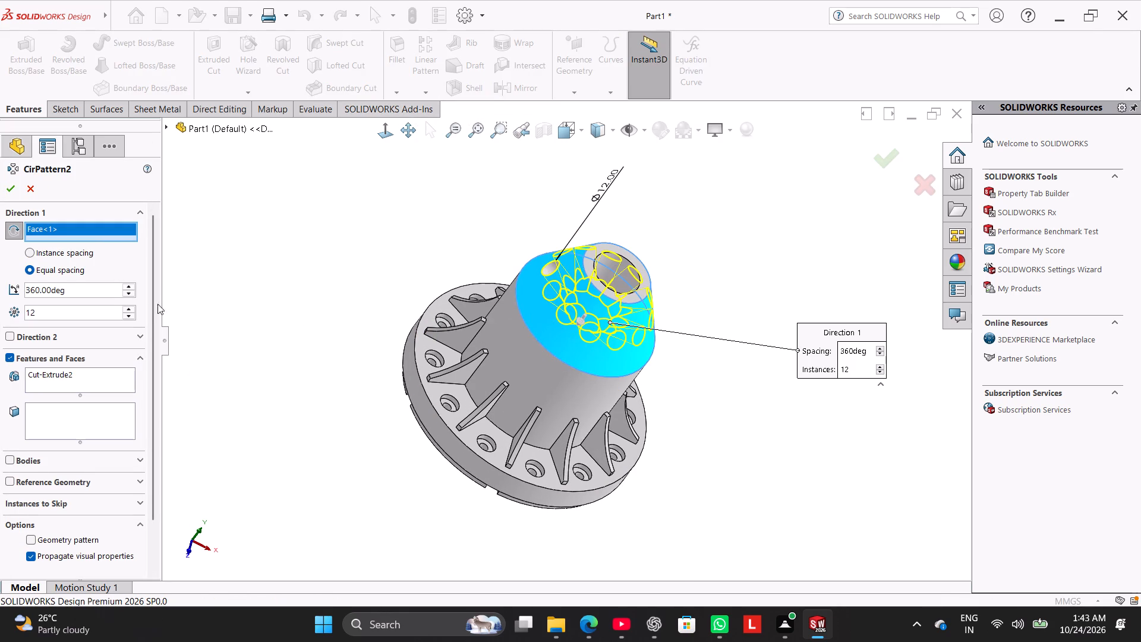
double_click(109, 312)
key(BackSpace)
key(BackSpace)
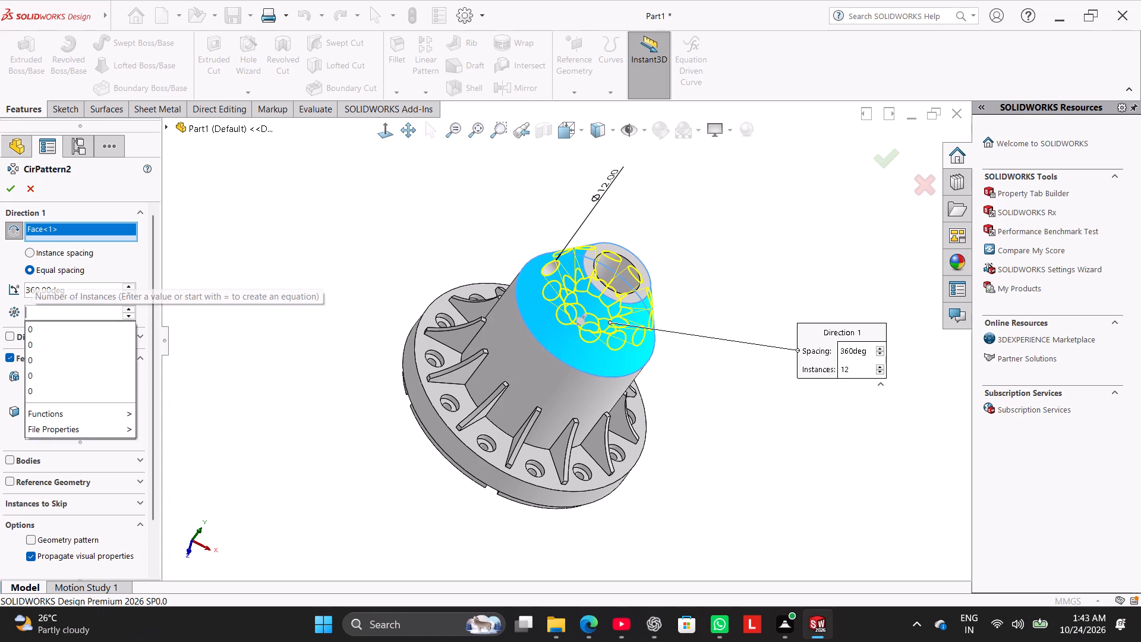
key(4)
key(Return)
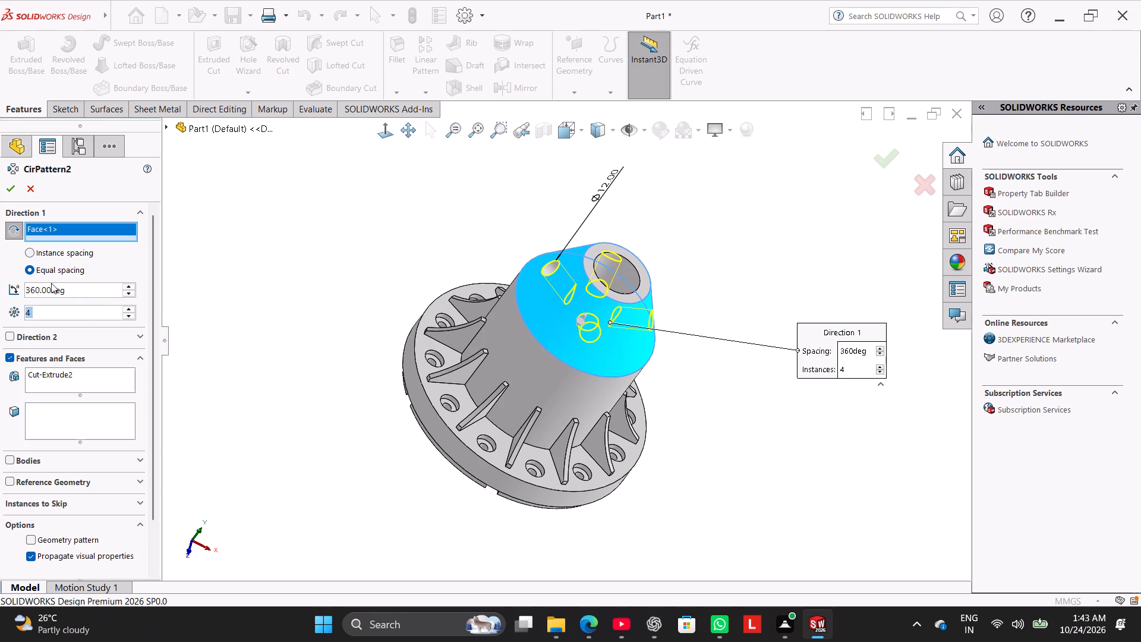
click(9, 182)
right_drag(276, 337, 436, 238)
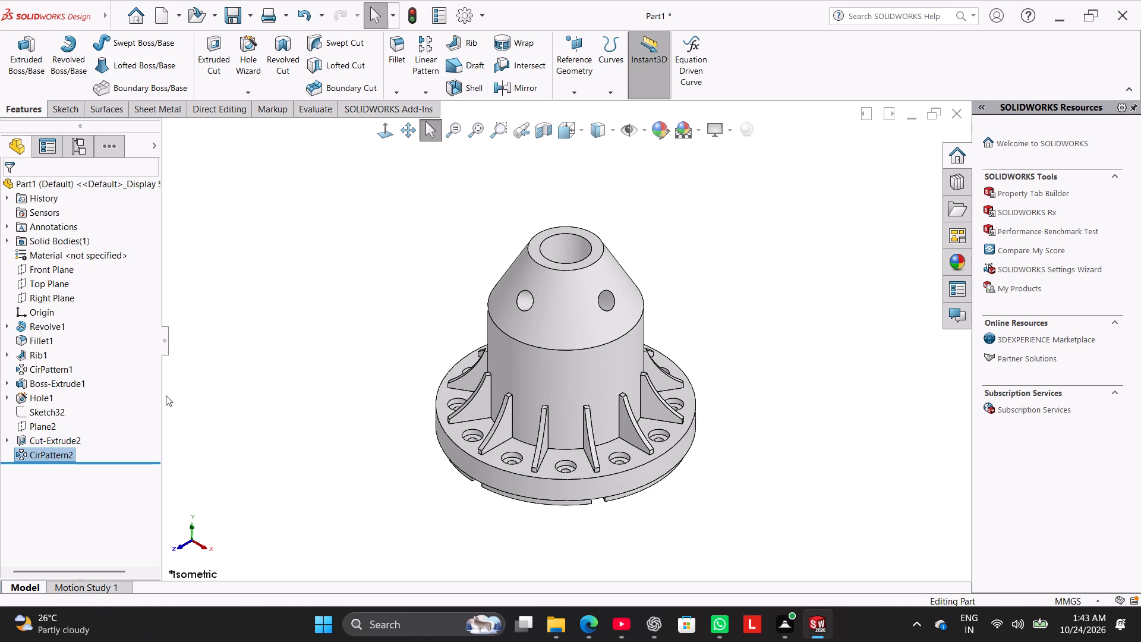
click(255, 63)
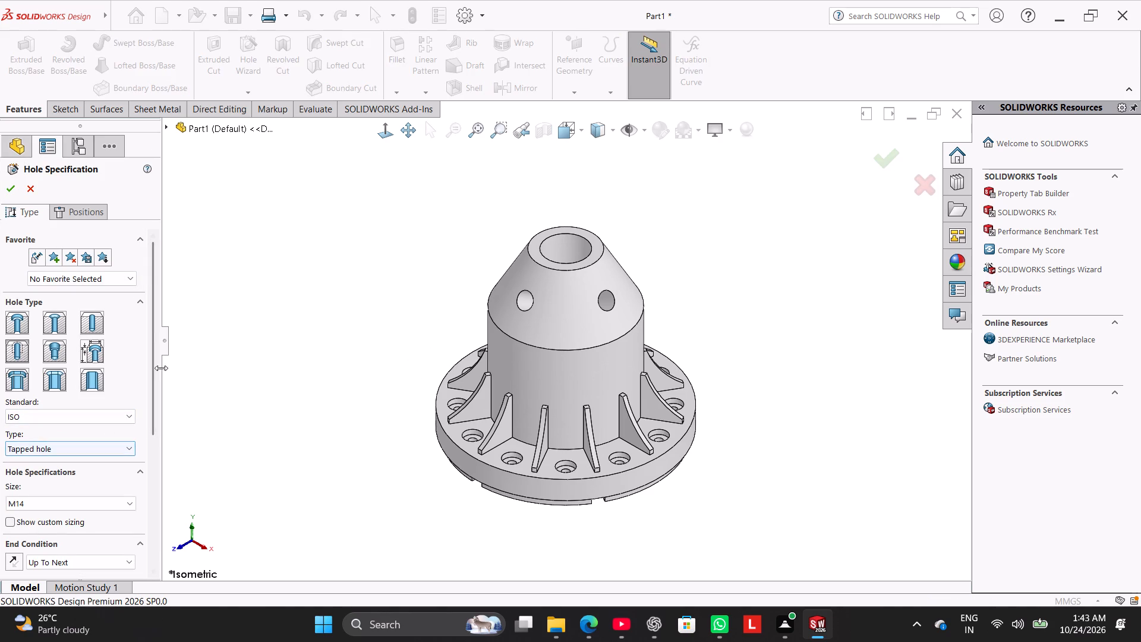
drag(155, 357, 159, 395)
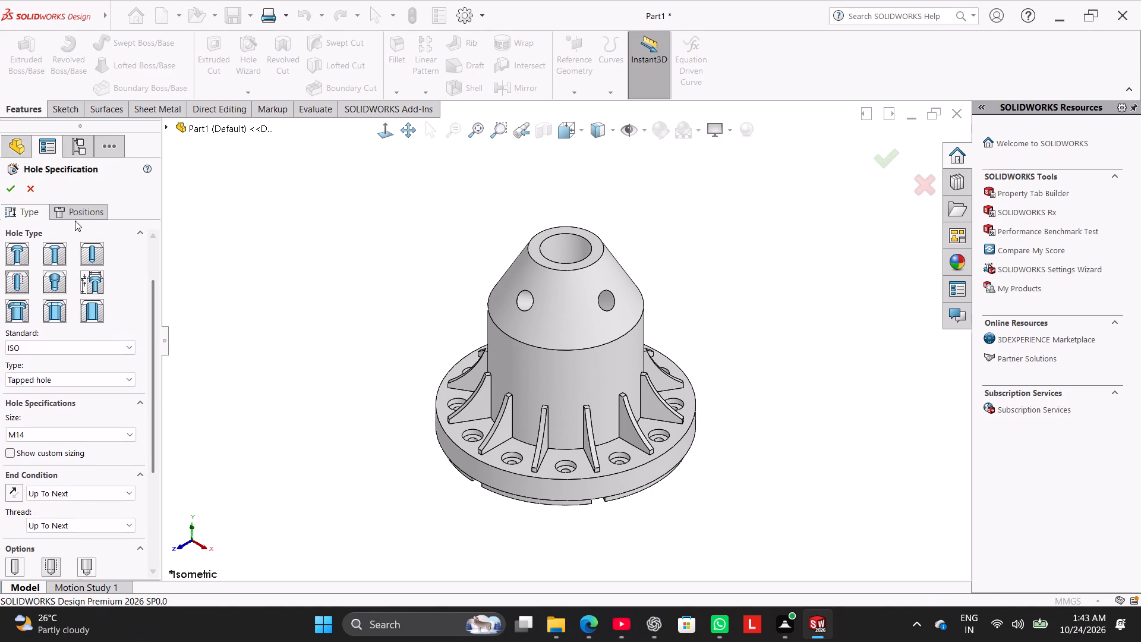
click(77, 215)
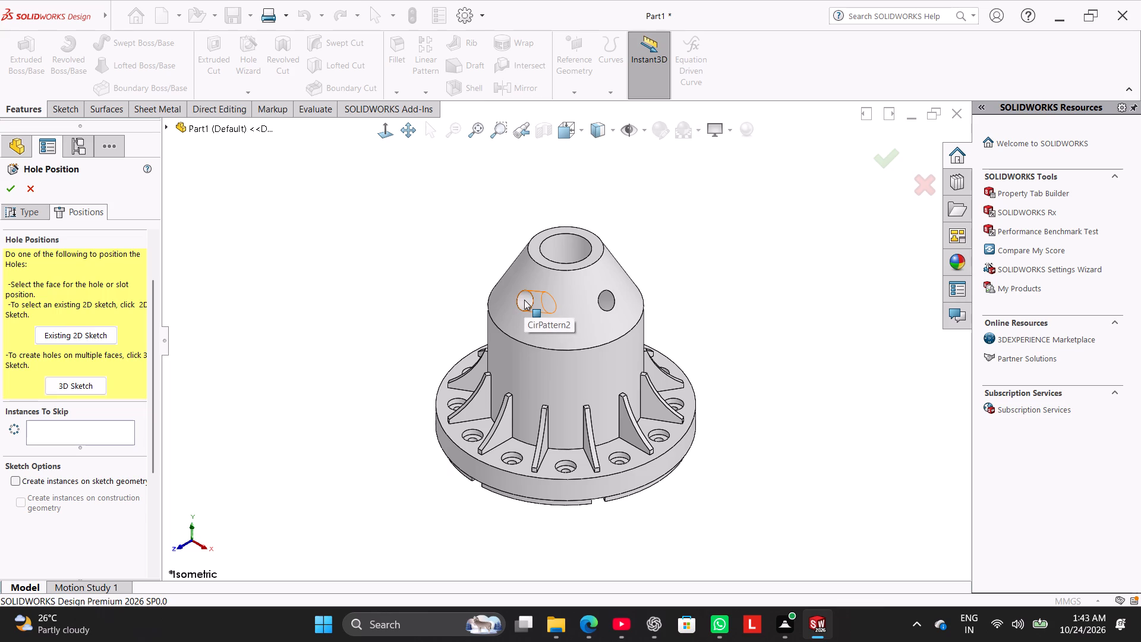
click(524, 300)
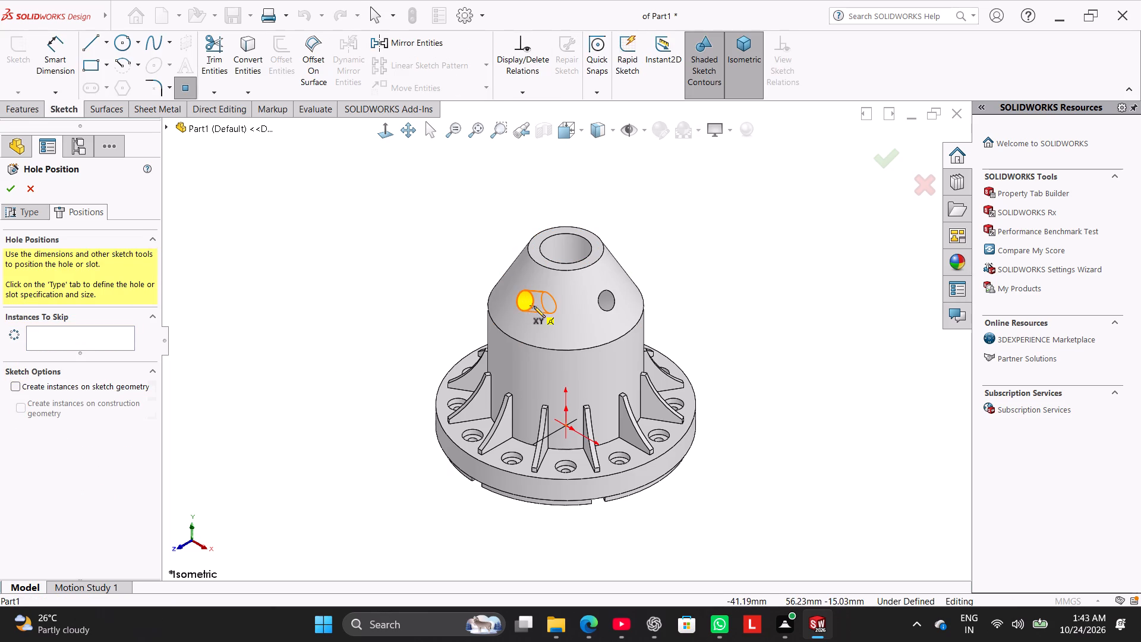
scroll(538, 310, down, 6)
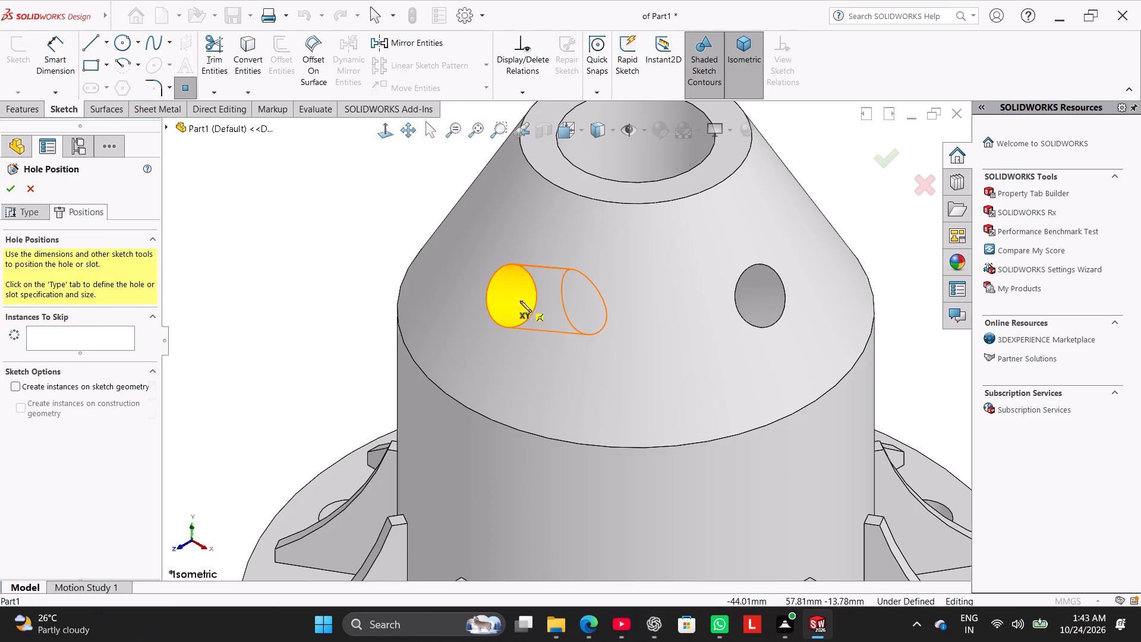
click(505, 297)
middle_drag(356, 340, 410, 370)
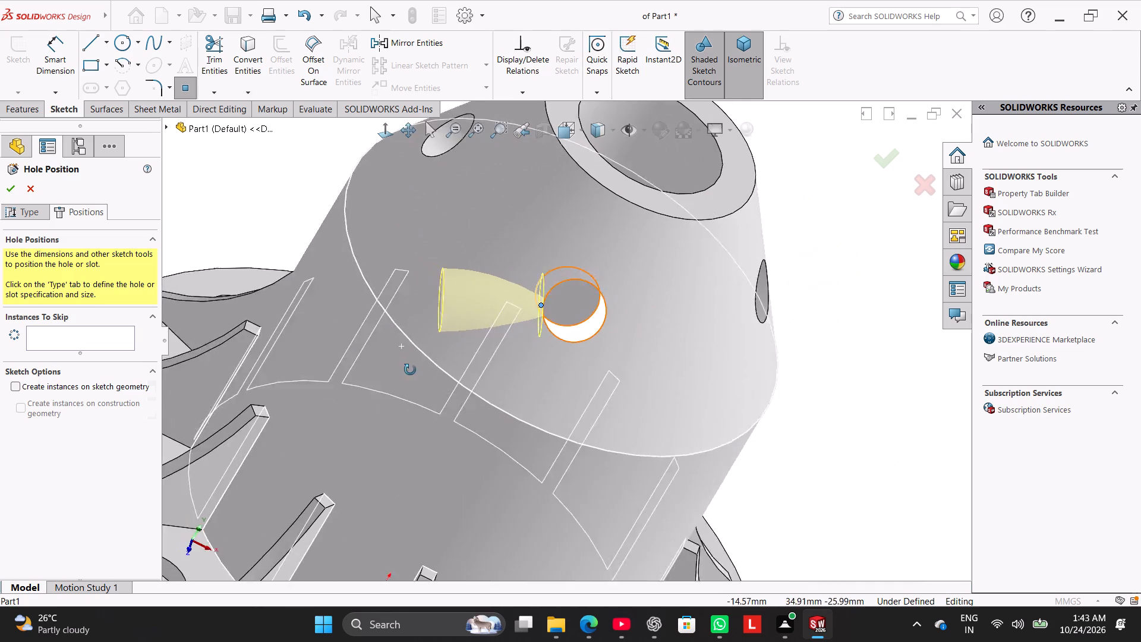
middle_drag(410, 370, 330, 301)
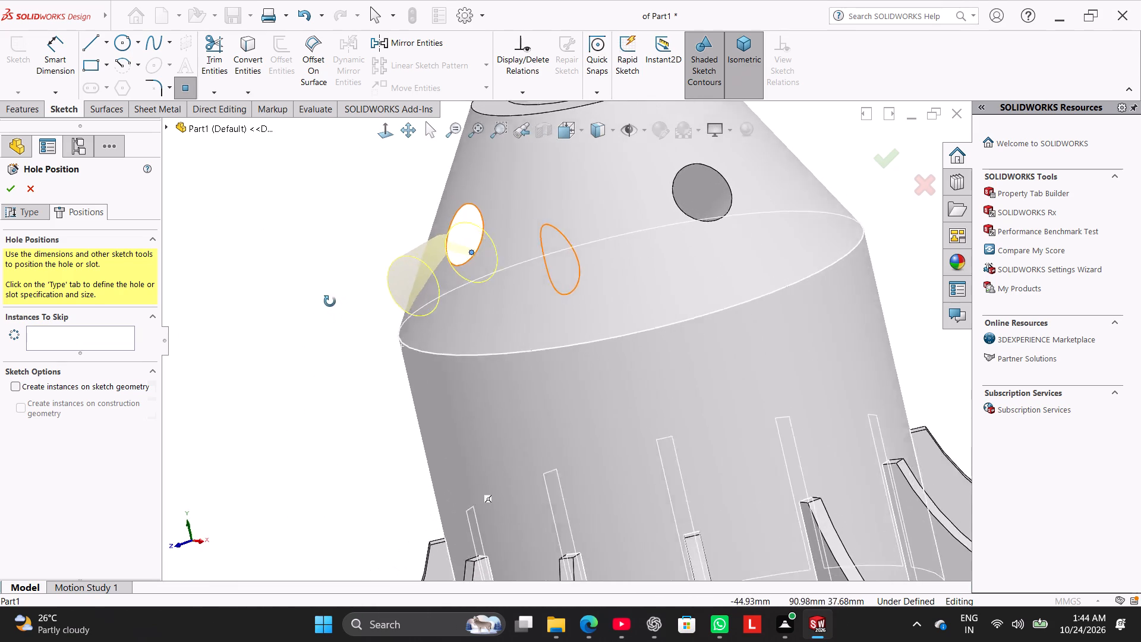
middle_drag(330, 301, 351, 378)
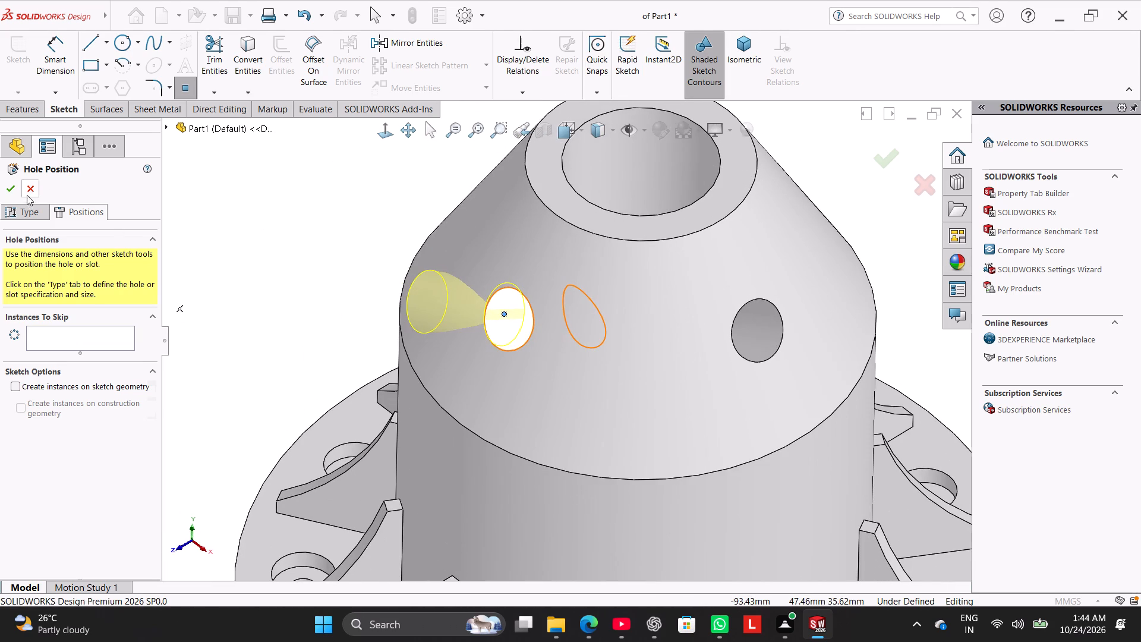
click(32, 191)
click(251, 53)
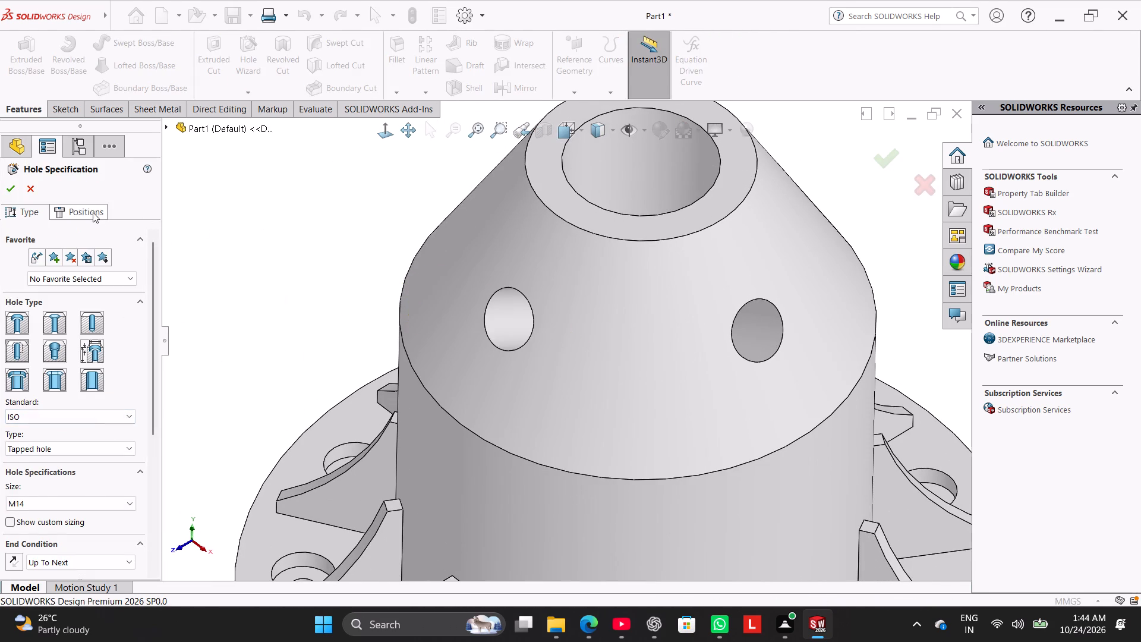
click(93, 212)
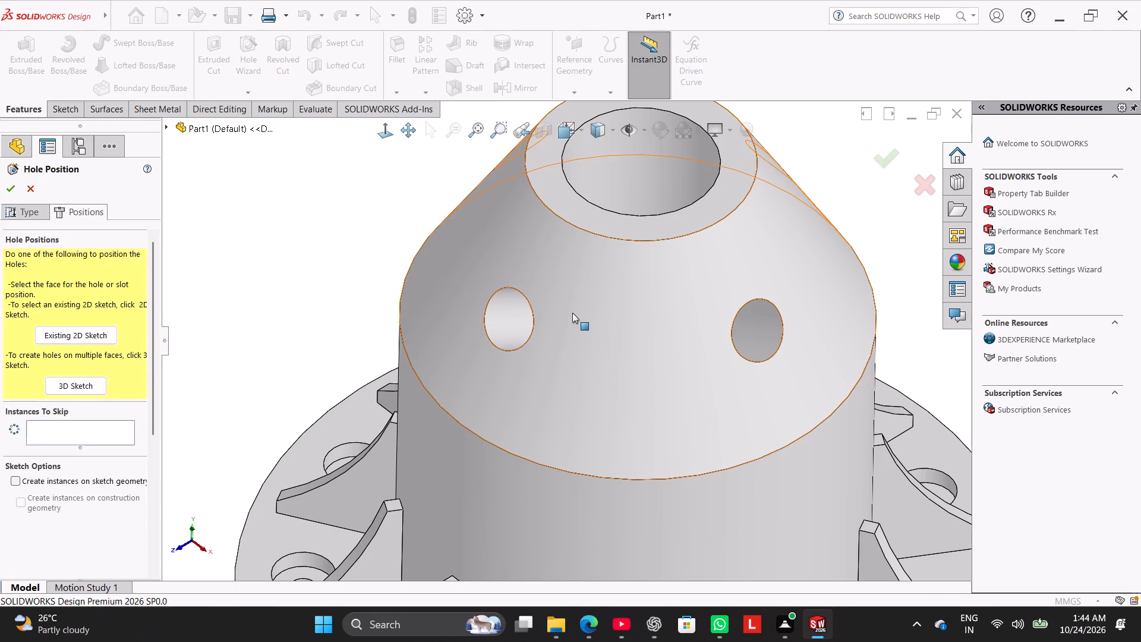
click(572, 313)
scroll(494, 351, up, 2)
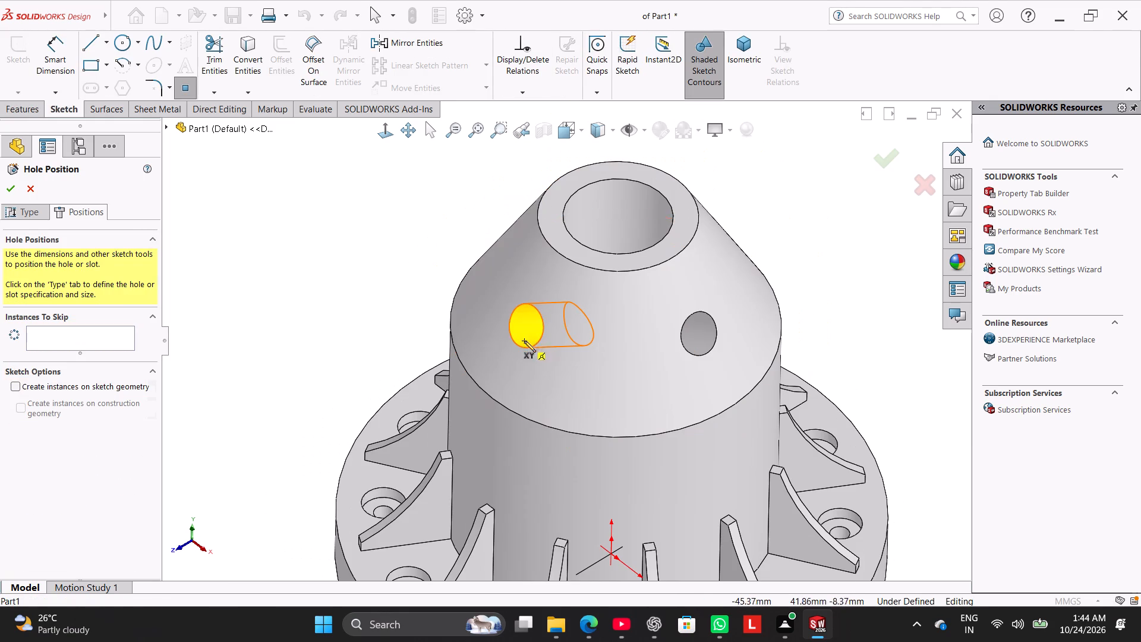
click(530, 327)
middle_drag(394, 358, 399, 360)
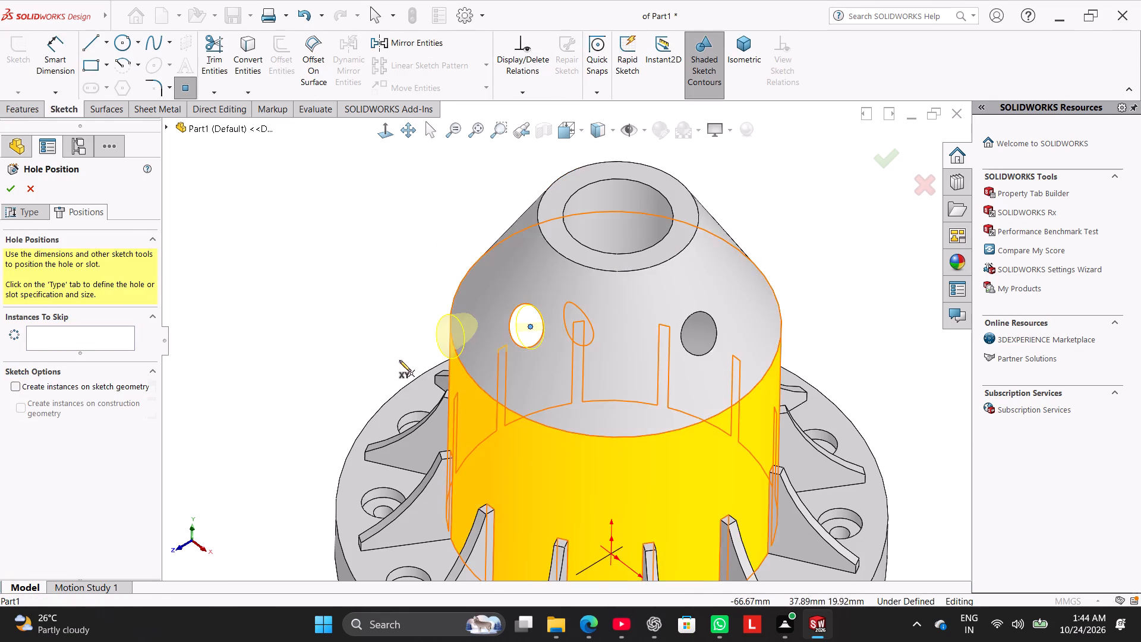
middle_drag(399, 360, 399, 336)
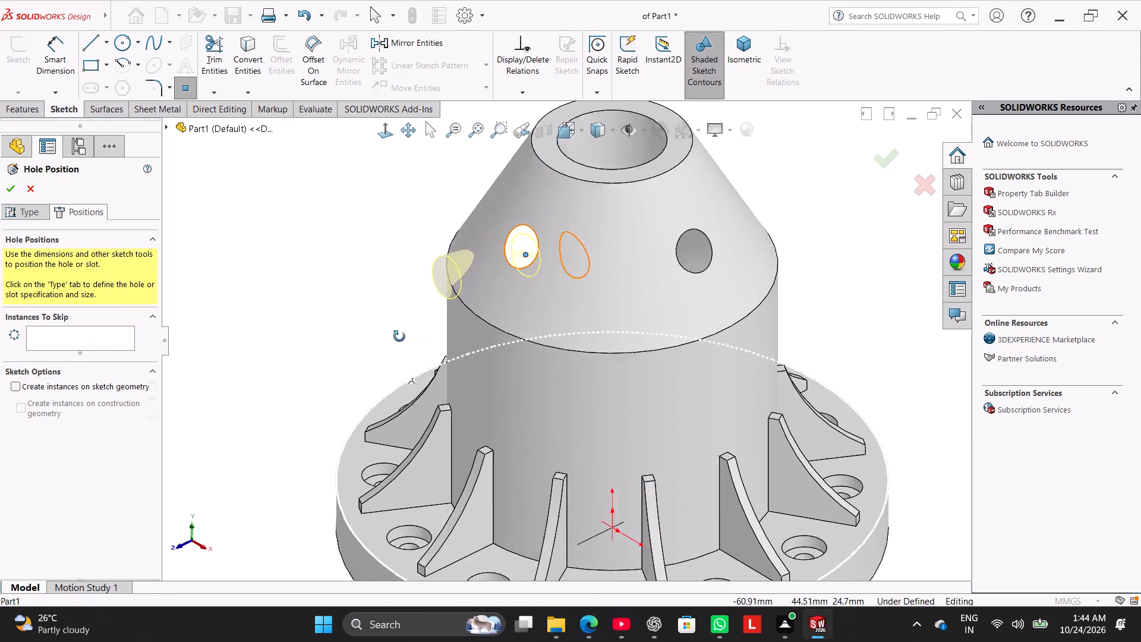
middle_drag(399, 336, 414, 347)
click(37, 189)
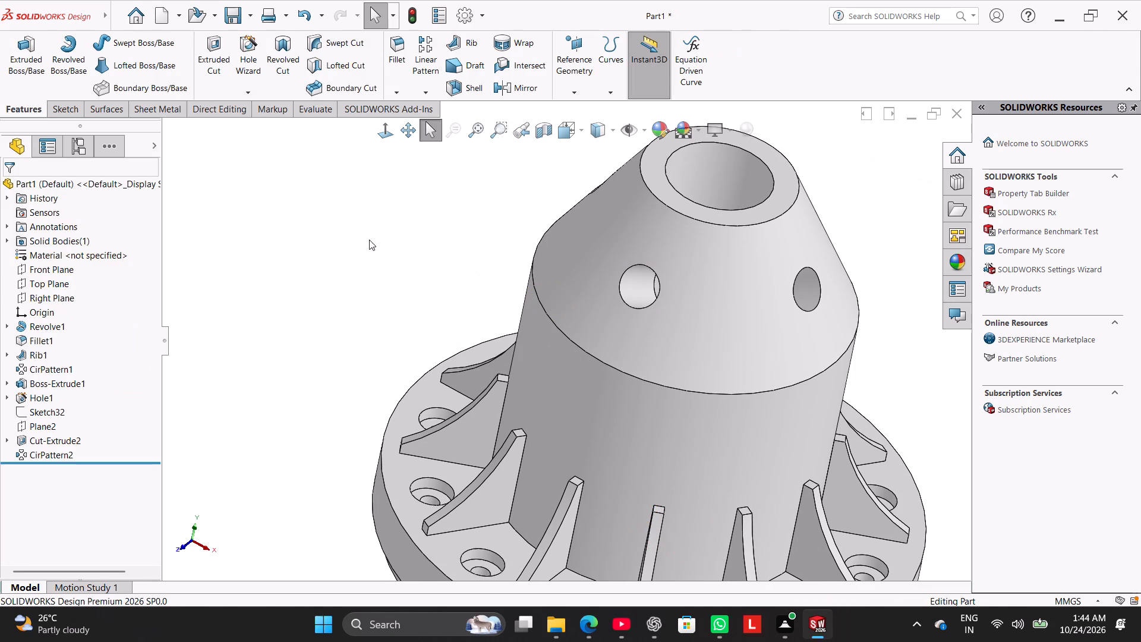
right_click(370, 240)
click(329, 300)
Start an ISO M14 tapped hole with Hole Wizard and position it on Plane2 at the centre of the 12 mm hole.
click(255, 59)
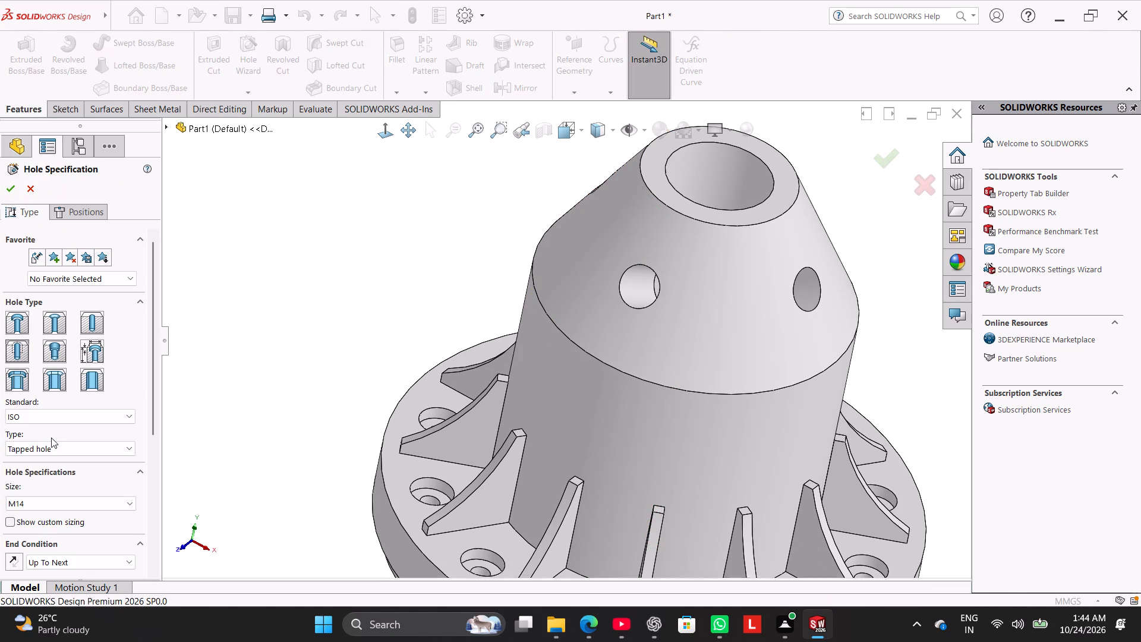
click(94, 209)
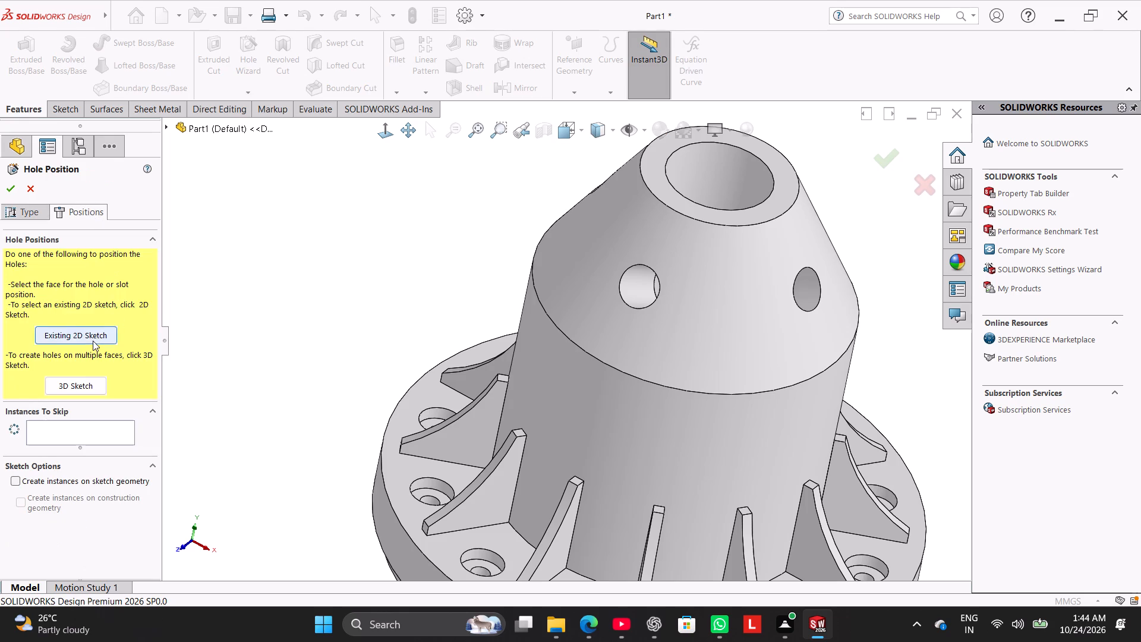
click(30, 213)
click(97, 209)
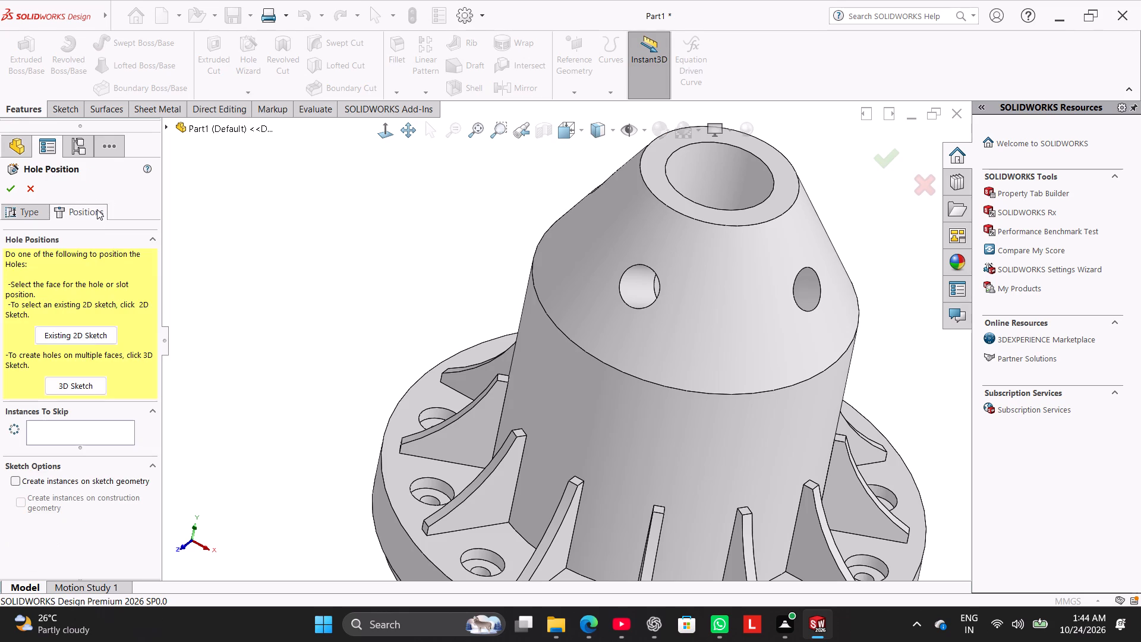
click(171, 129)
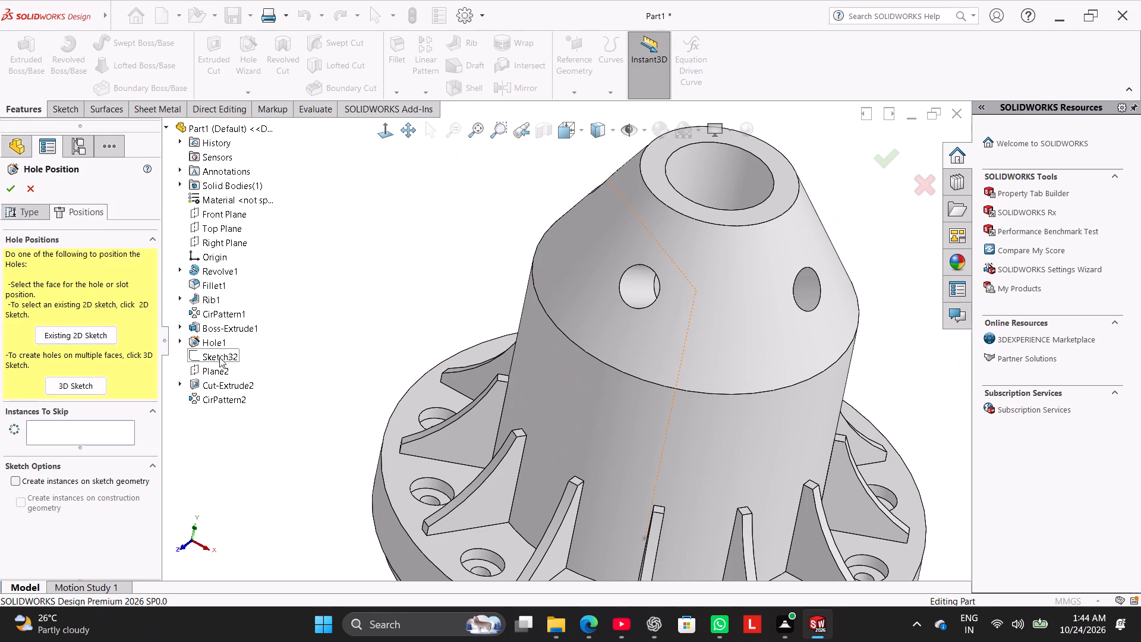
click(220, 370)
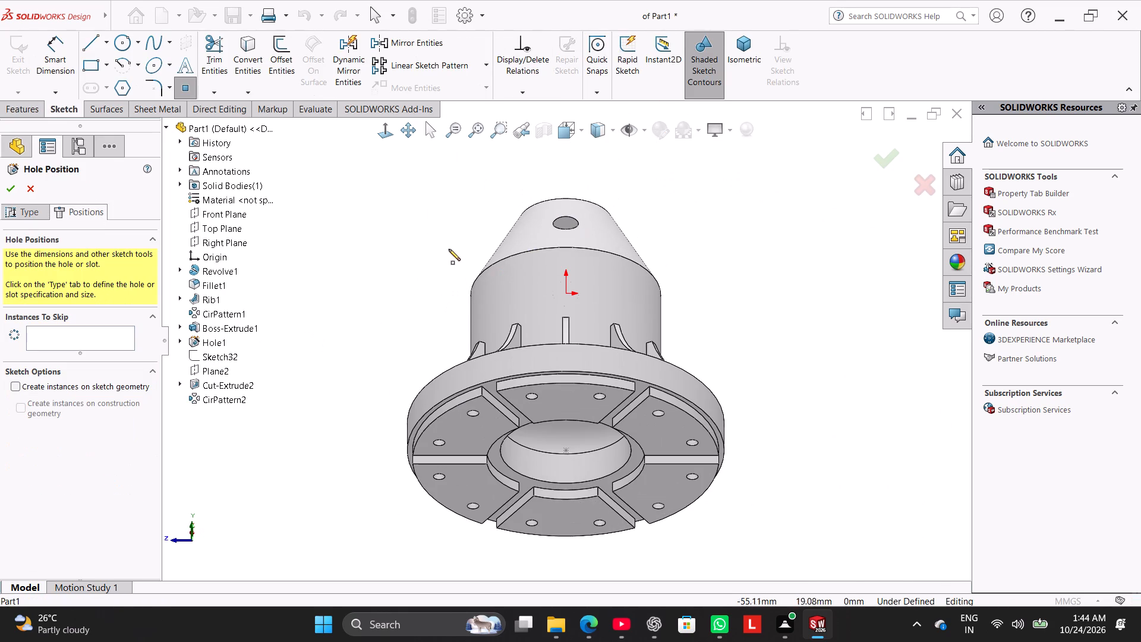
click(390, 125)
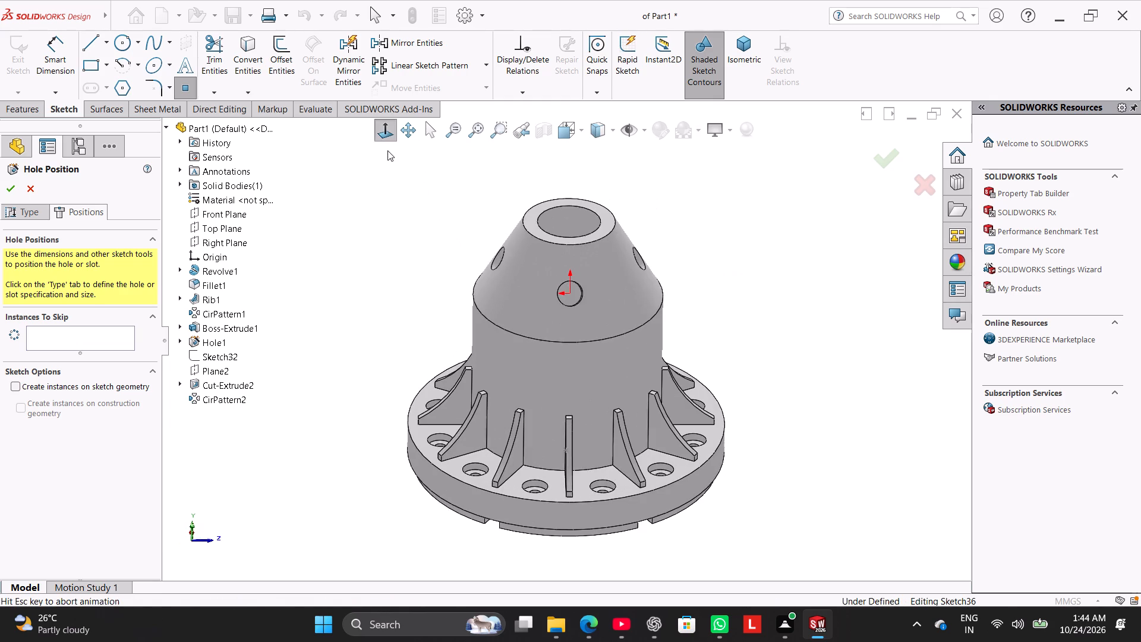
click(566, 292)
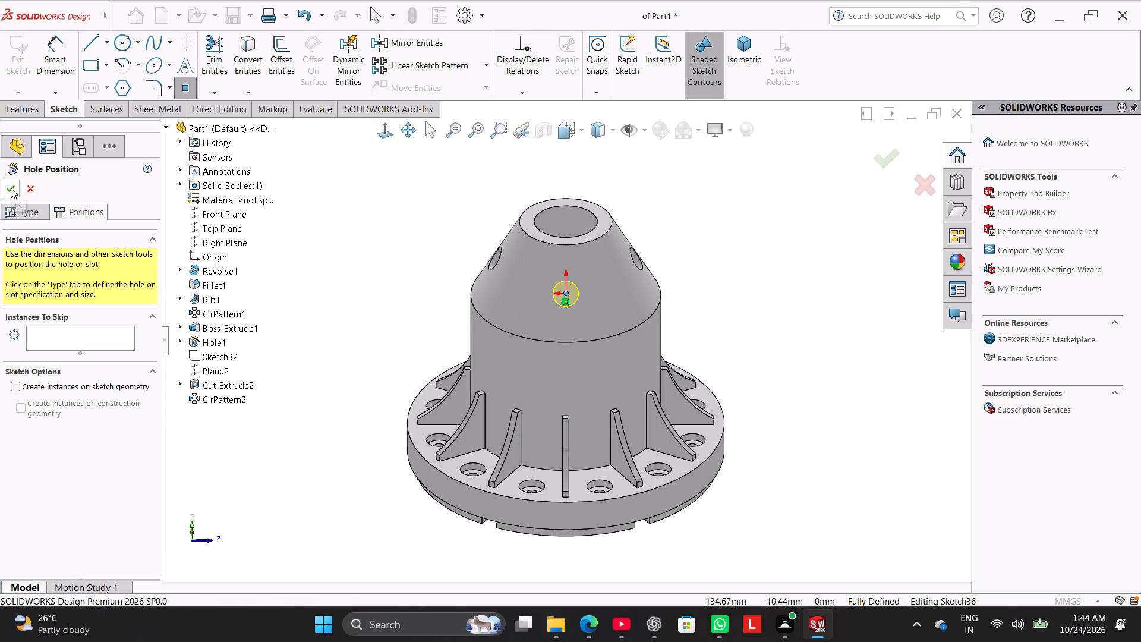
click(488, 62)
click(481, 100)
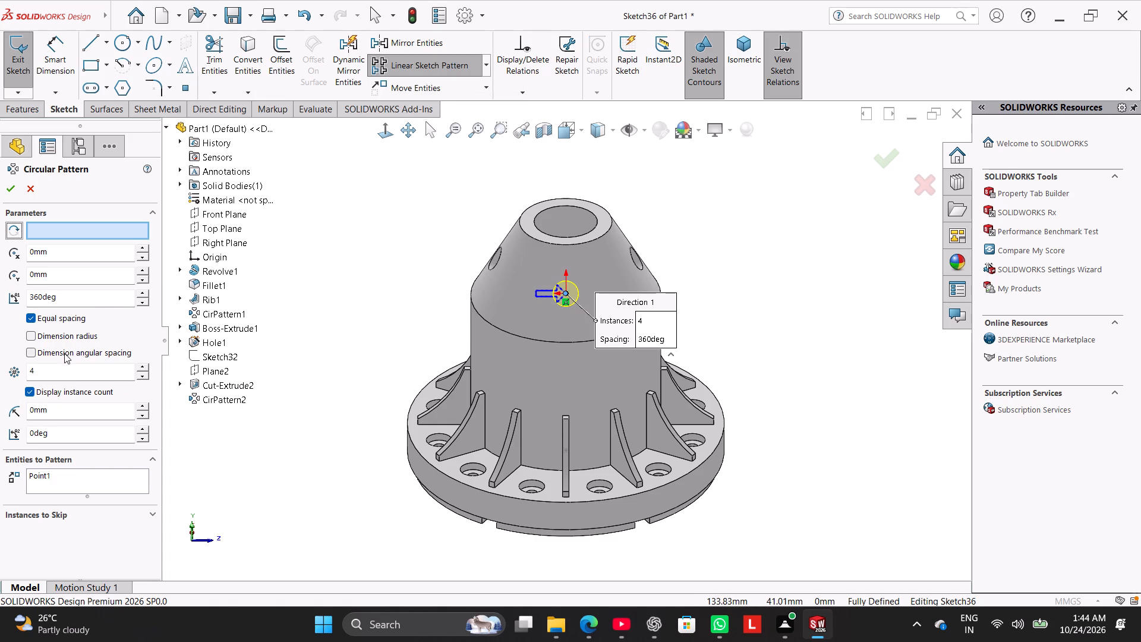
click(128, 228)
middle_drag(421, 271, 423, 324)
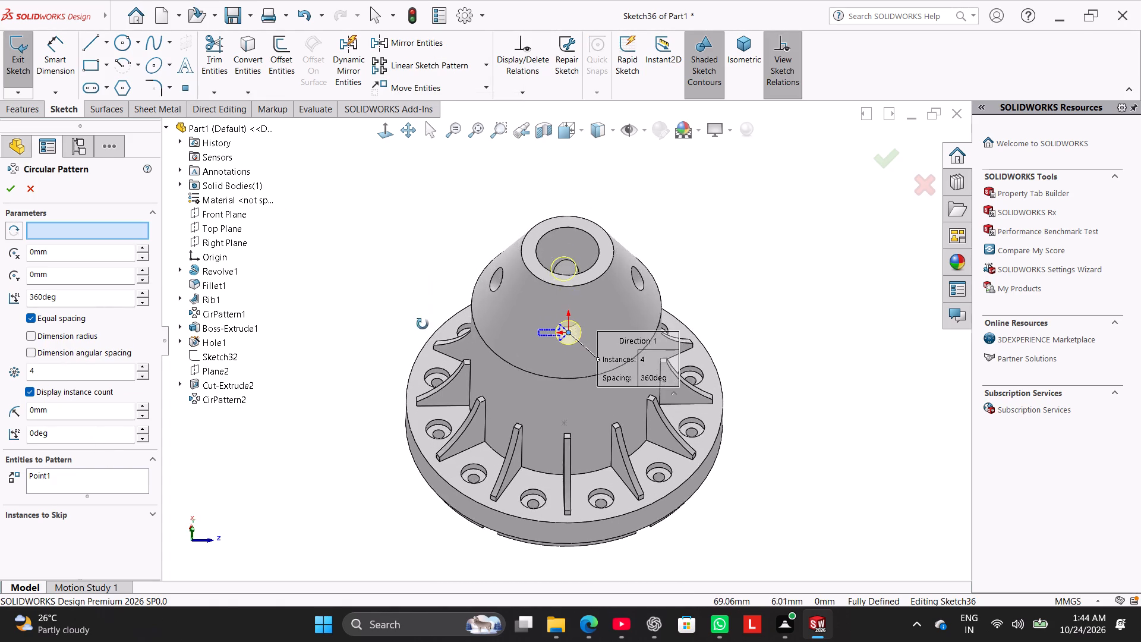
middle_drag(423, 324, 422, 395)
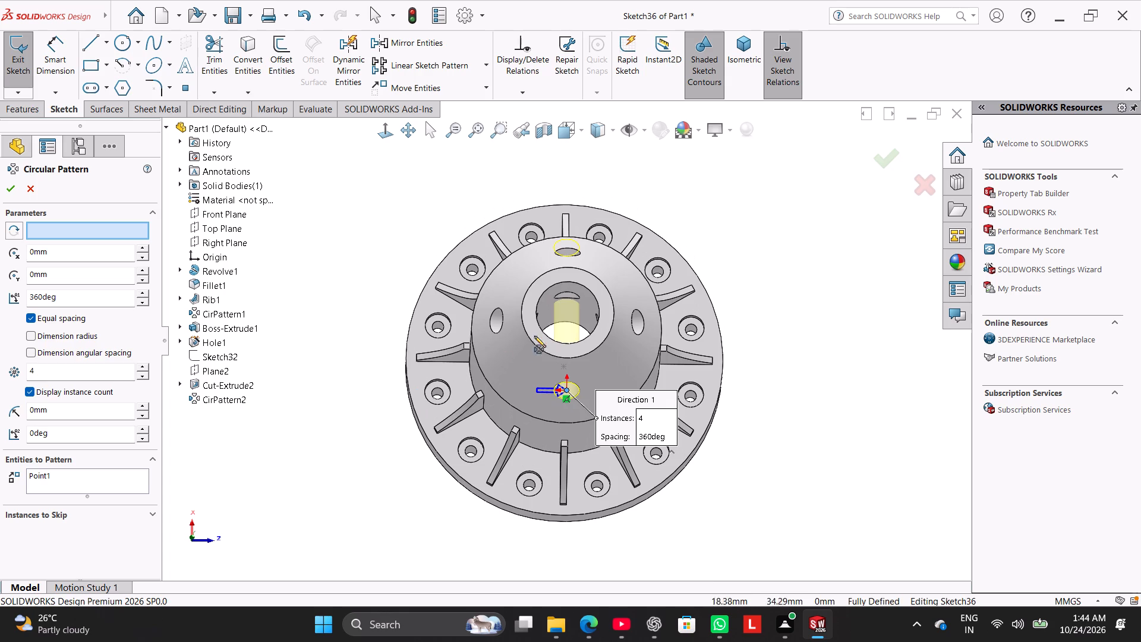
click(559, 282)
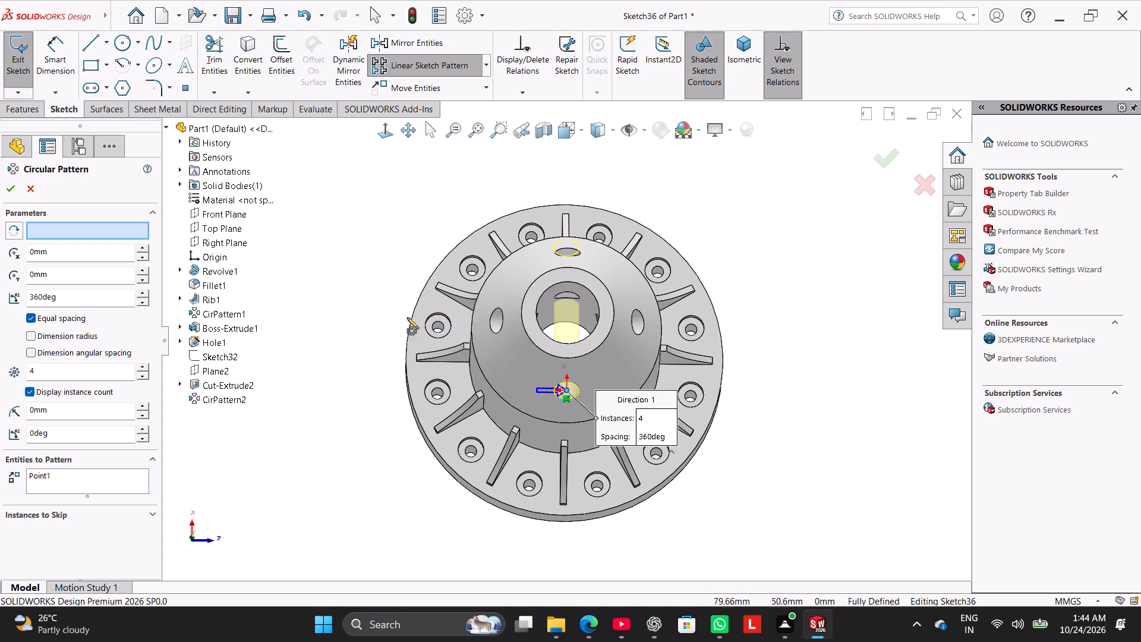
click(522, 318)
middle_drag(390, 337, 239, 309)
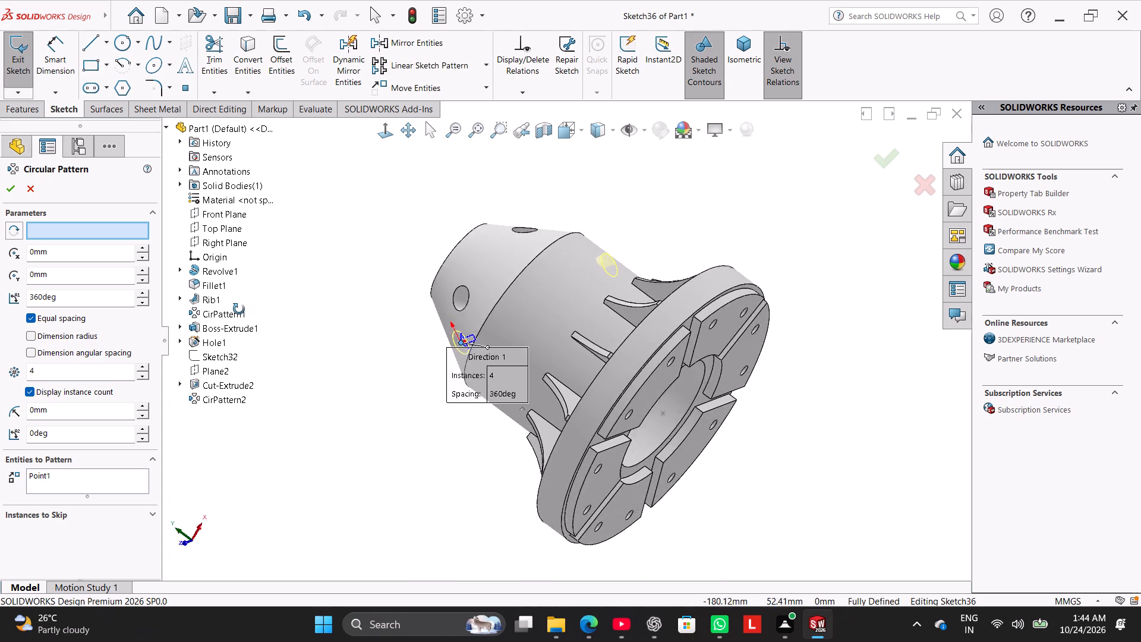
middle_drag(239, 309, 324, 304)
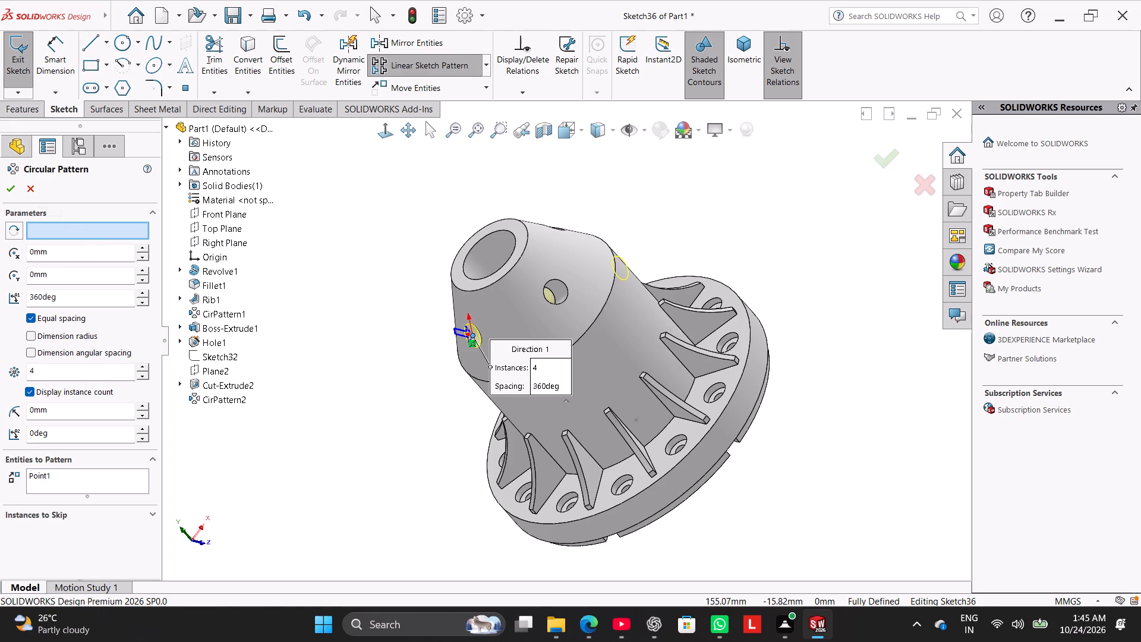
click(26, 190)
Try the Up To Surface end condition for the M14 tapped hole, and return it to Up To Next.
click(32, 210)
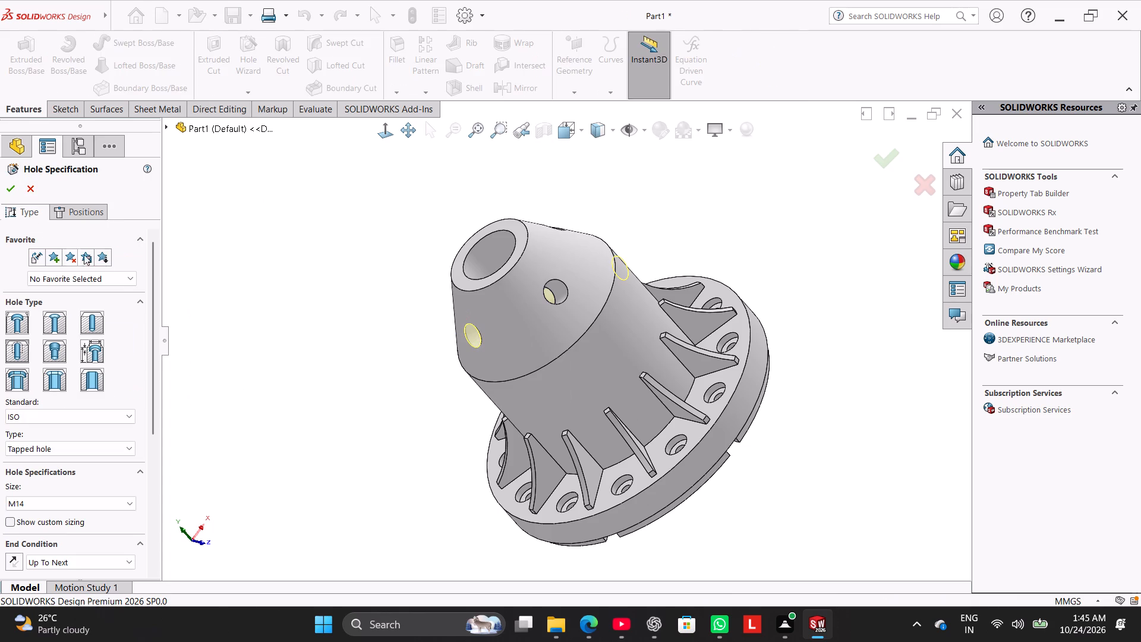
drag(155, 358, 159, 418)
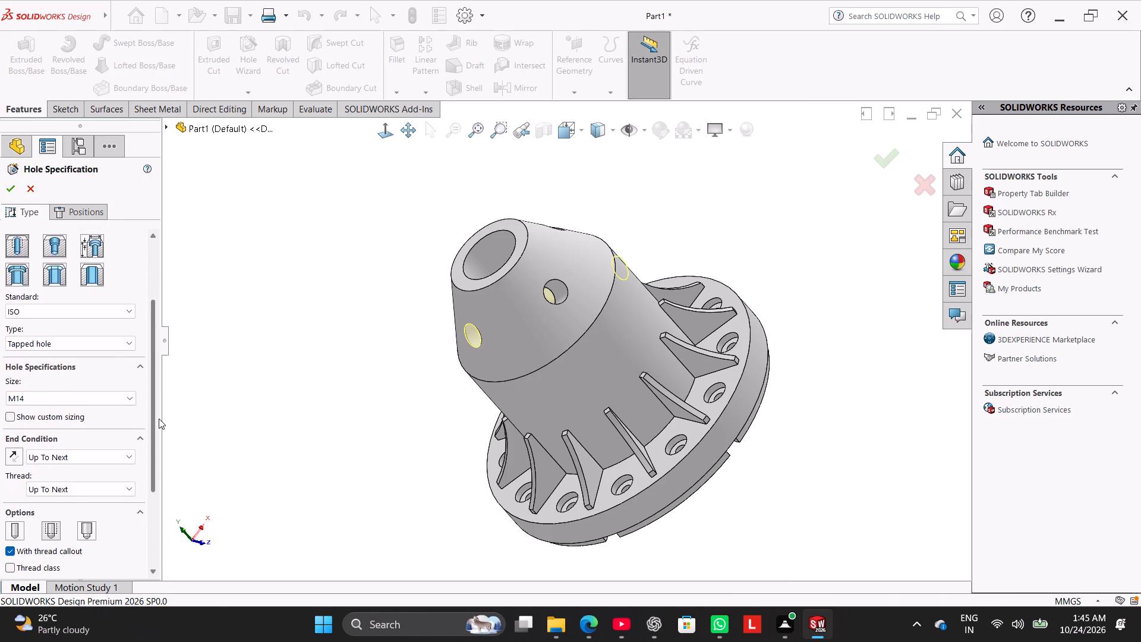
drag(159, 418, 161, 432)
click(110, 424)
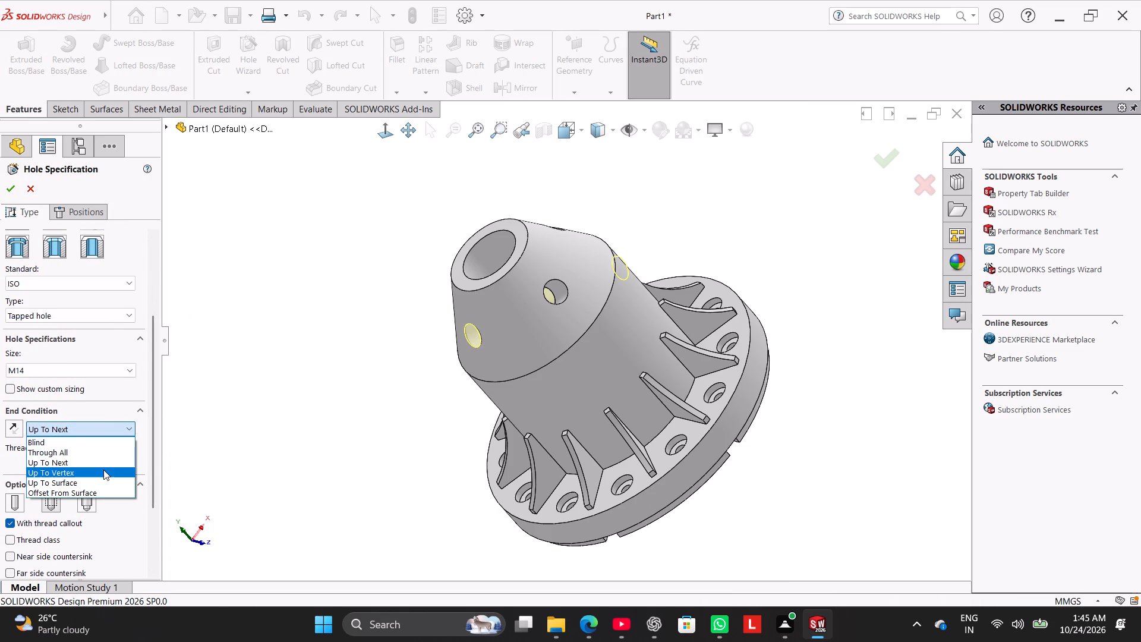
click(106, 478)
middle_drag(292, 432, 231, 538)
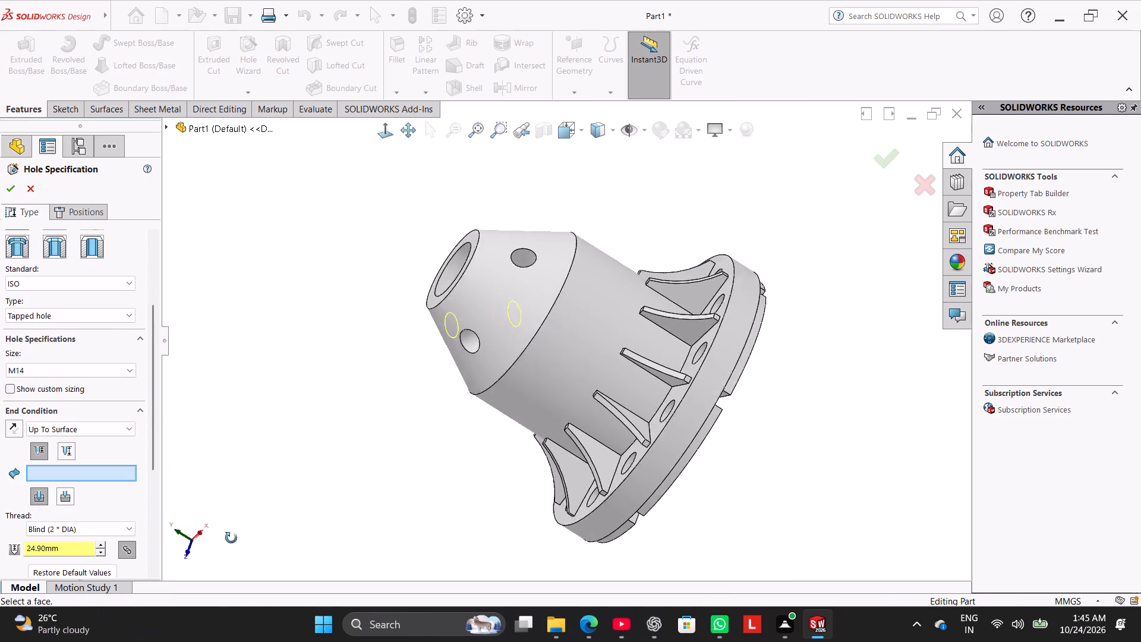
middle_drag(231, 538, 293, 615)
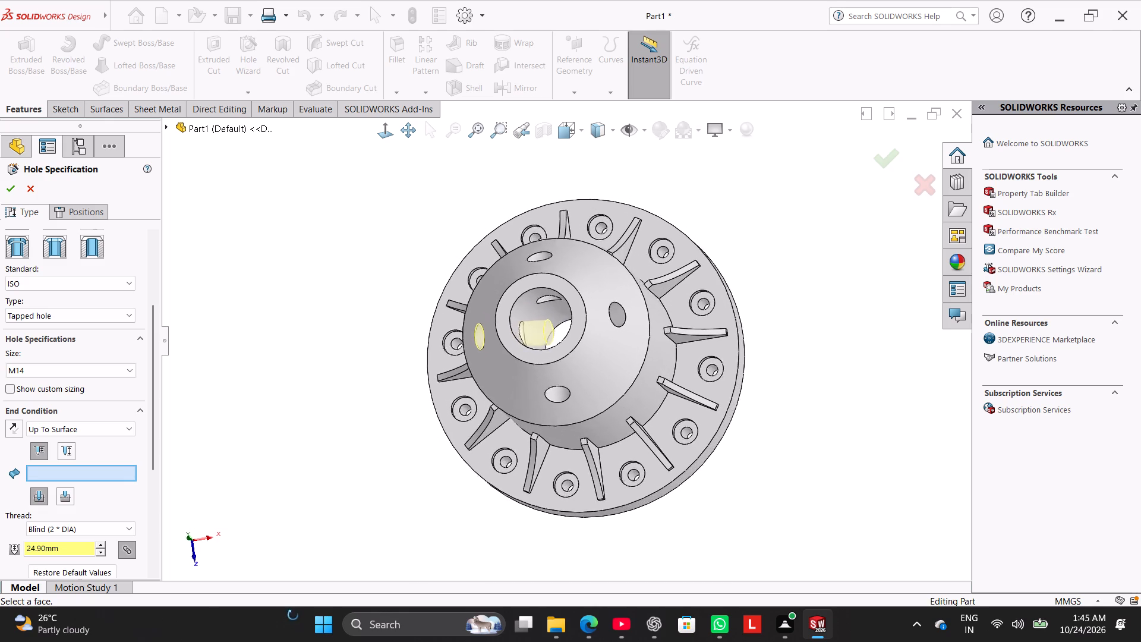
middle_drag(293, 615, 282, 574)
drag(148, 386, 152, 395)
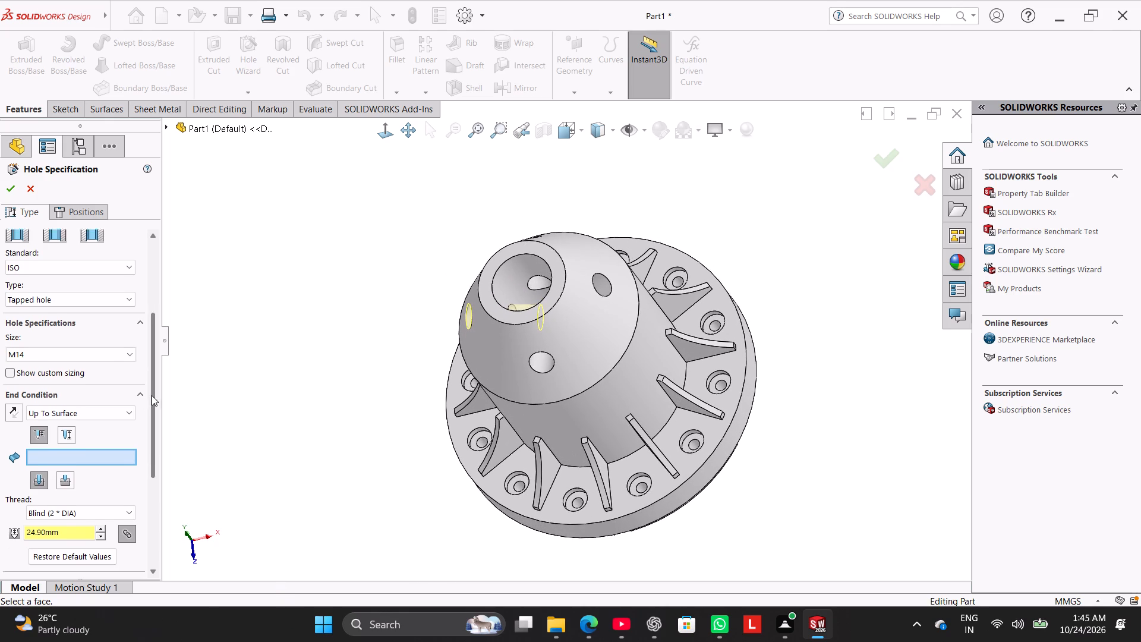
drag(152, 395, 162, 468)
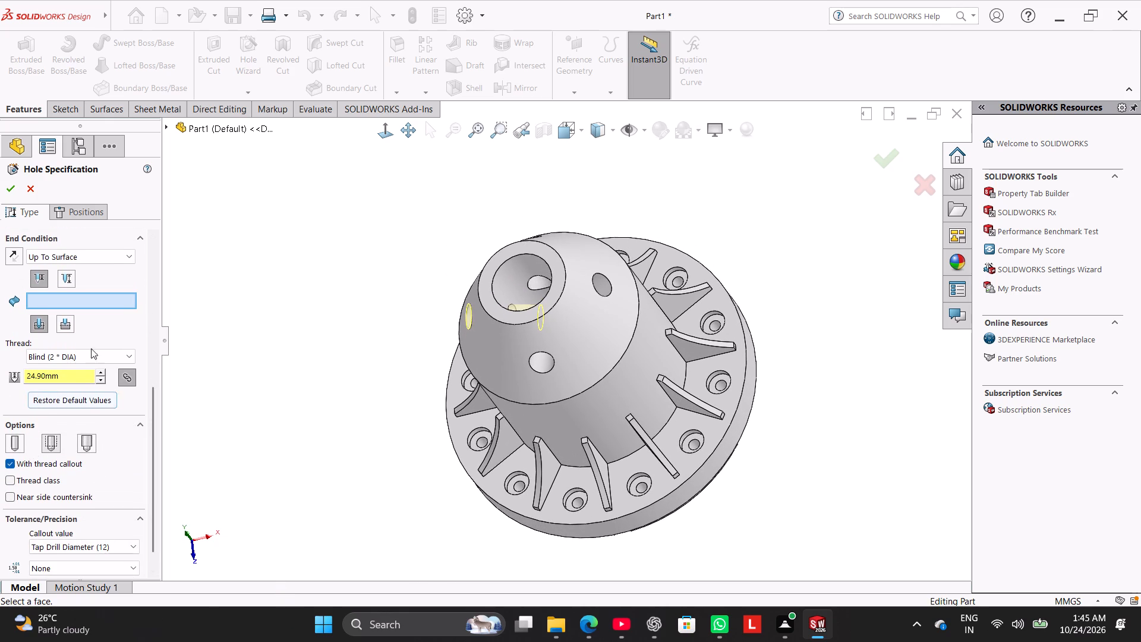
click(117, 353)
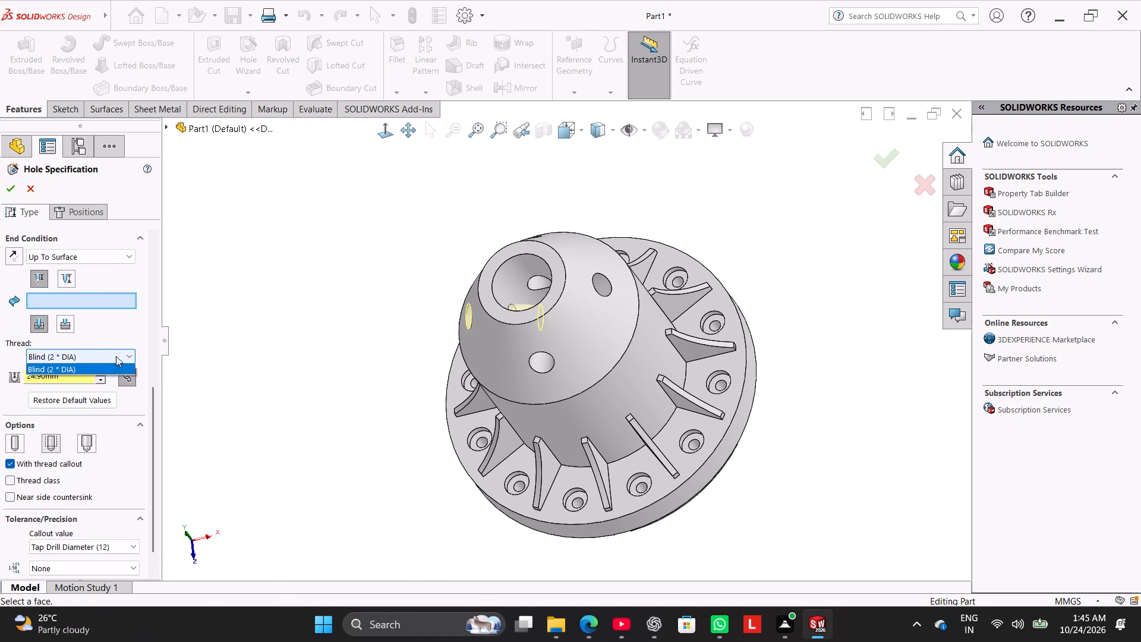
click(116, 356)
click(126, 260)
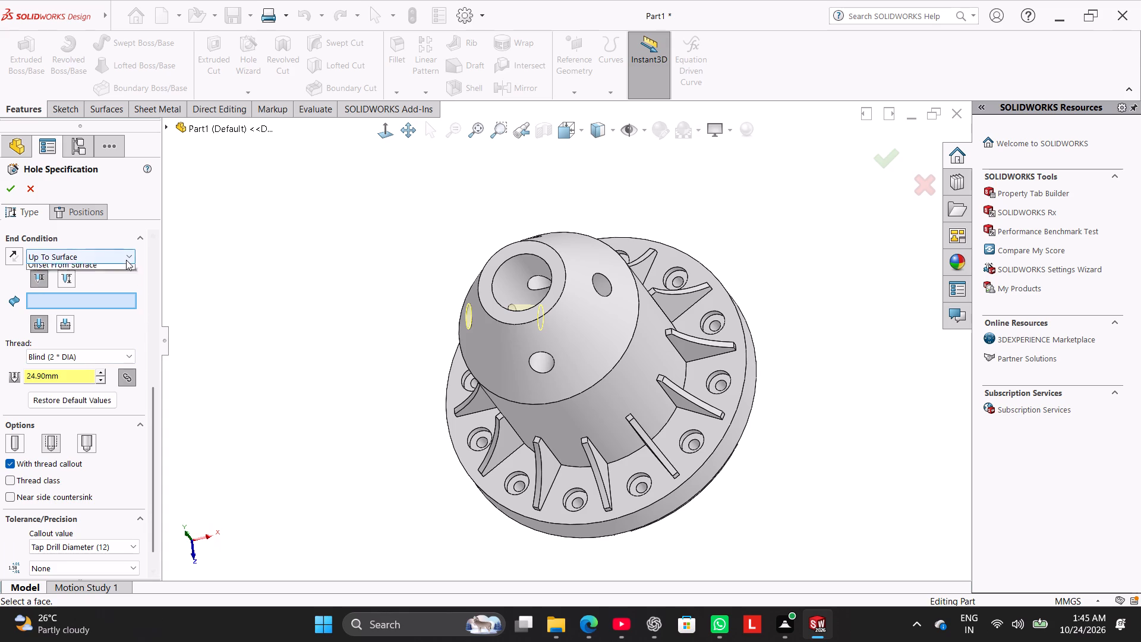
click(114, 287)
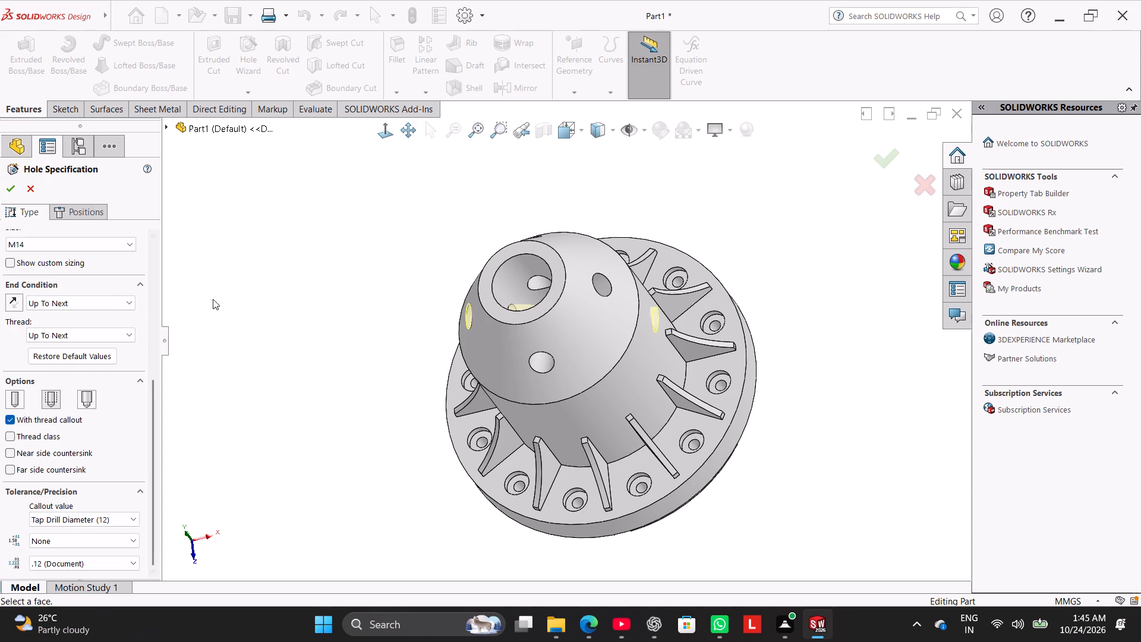
Set the M14 tapped hole's end condition to Blind.
middle_drag(324, 348, 343, 317)
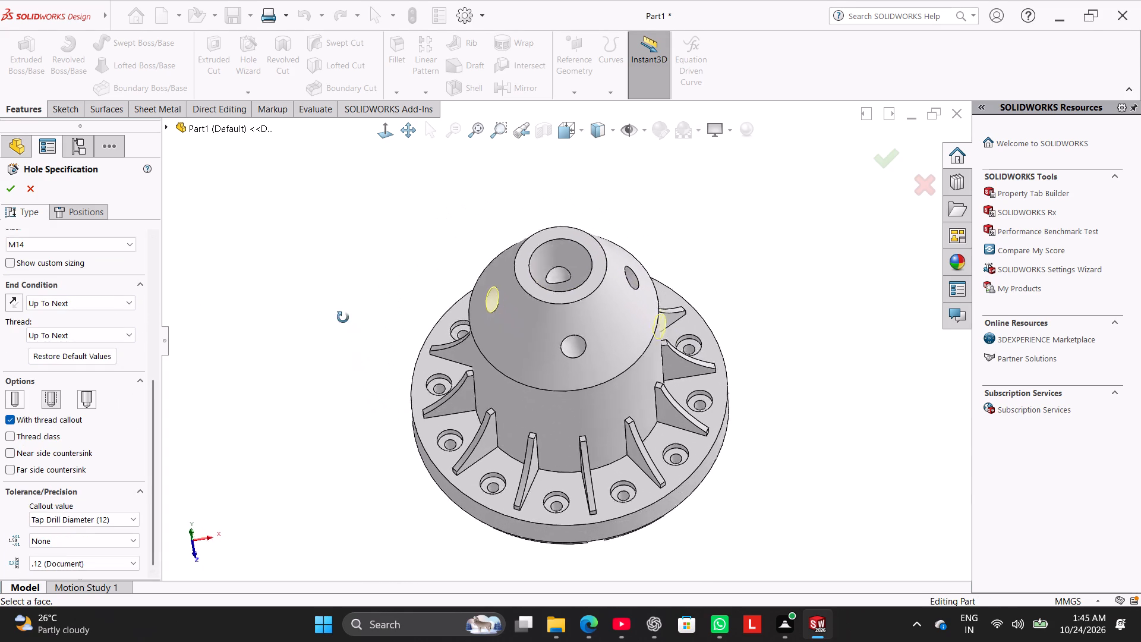
middle_drag(343, 317, 341, 317)
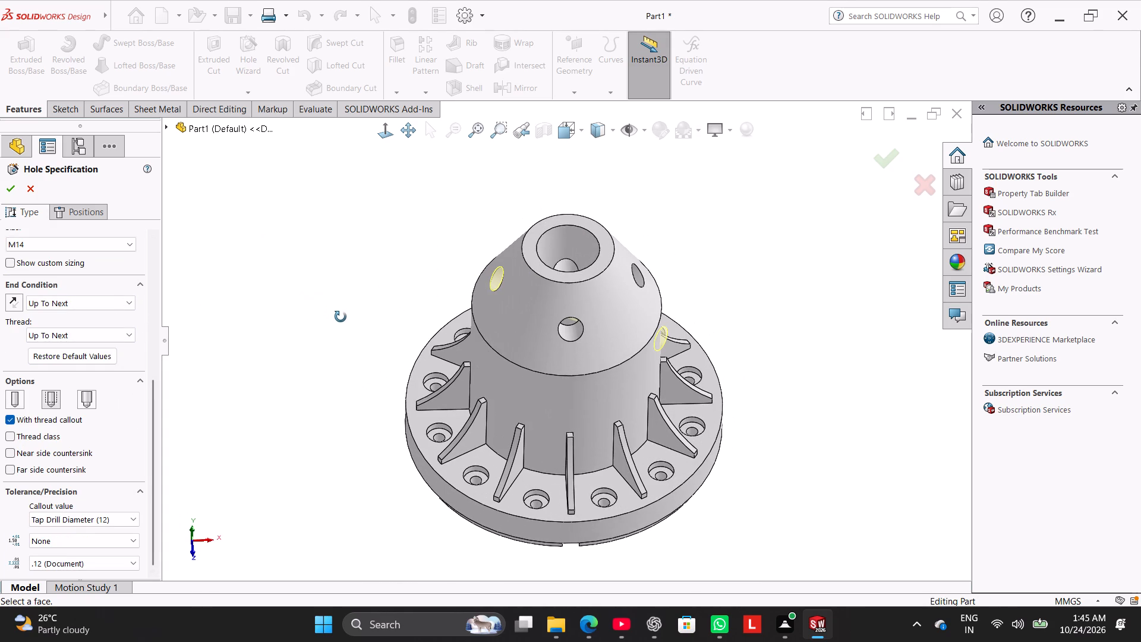
middle_drag(341, 317, 341, 329)
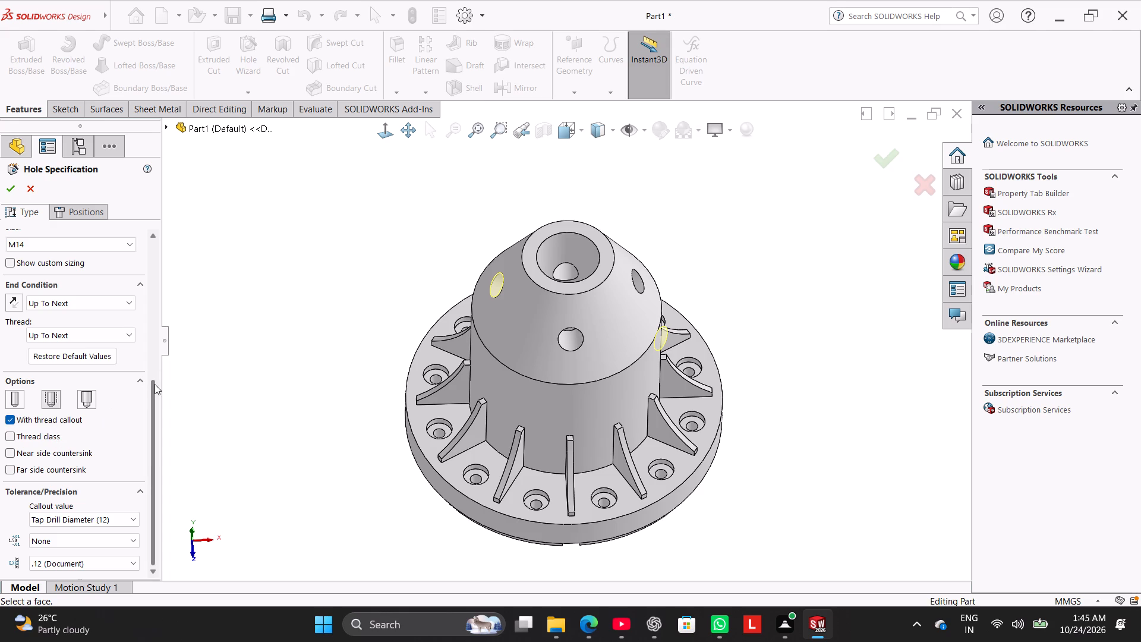
drag(155, 384, 156, 359)
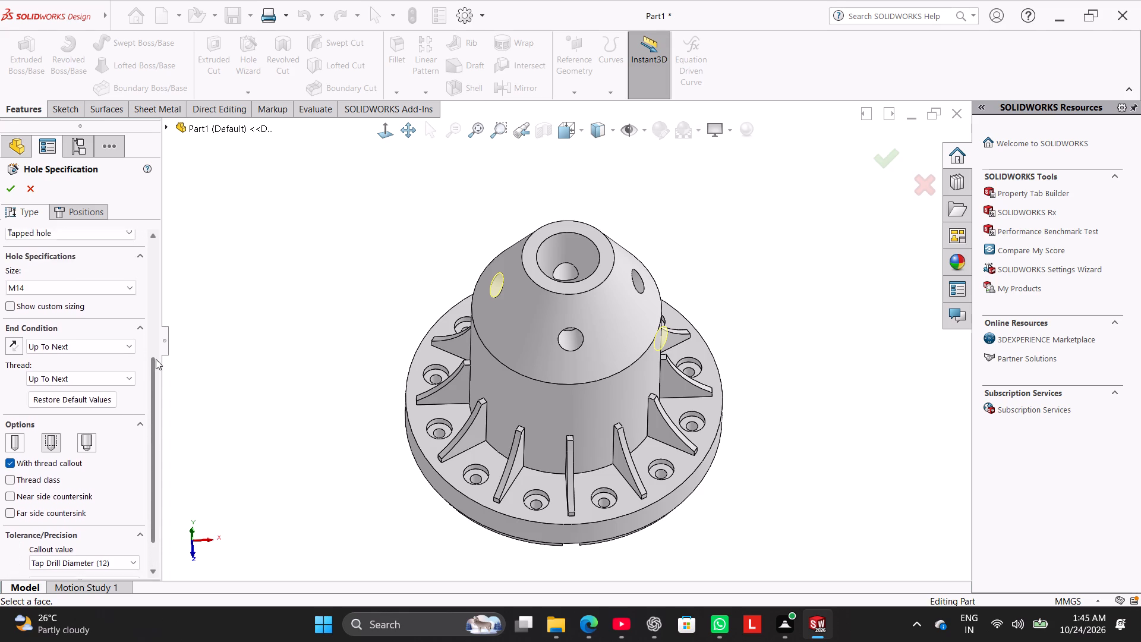
drag(156, 359, 187, 247)
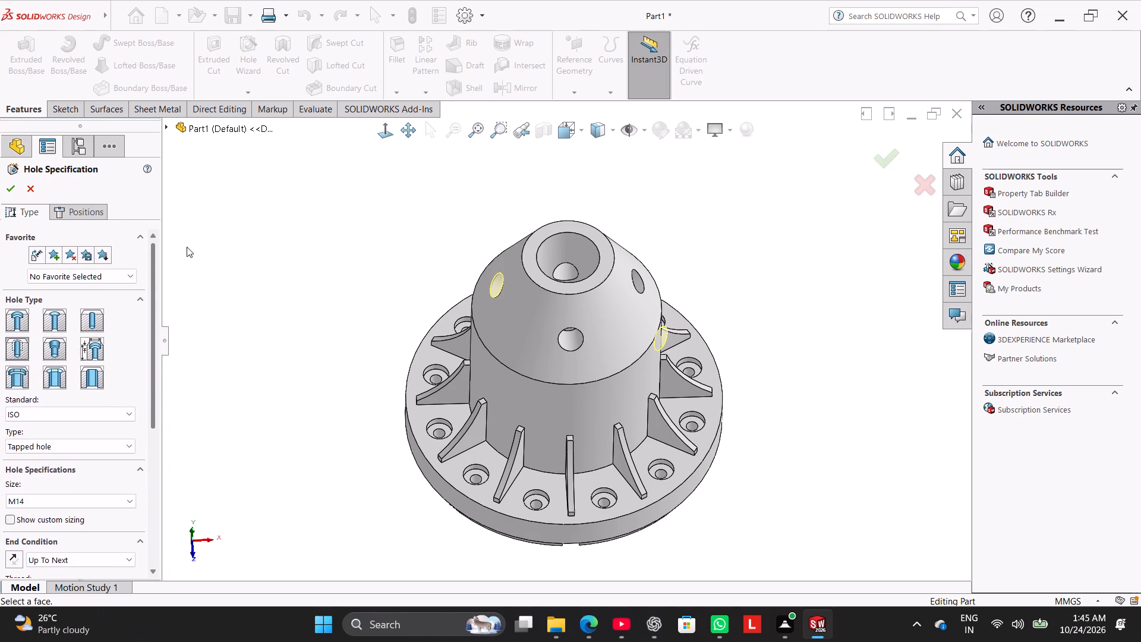
drag(187, 247, 187, 324)
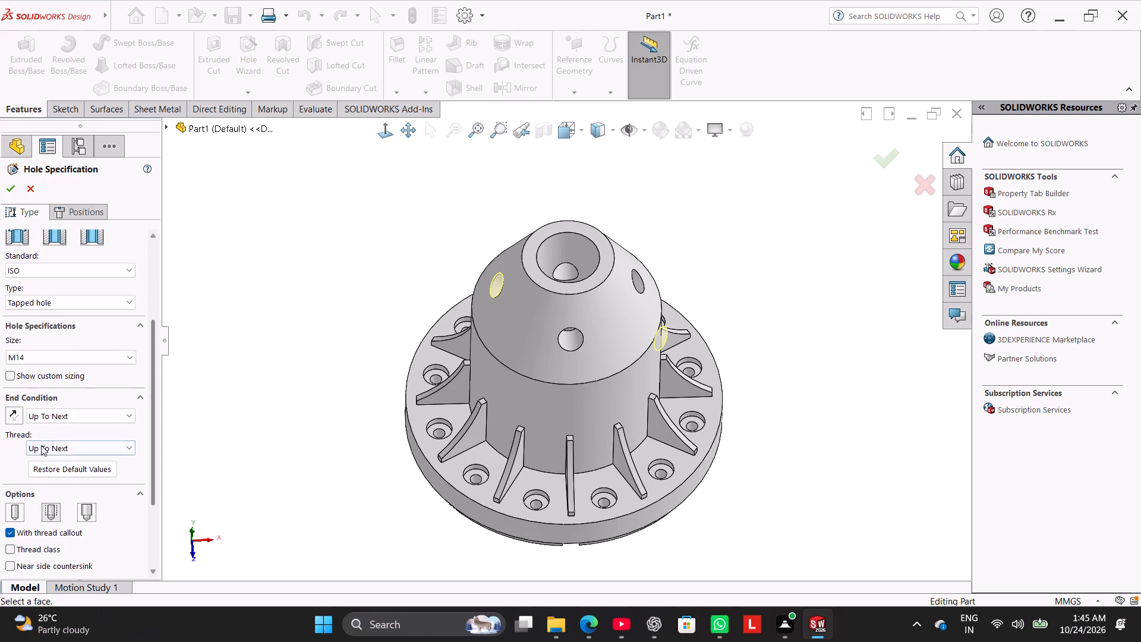
click(57, 416)
click(55, 428)
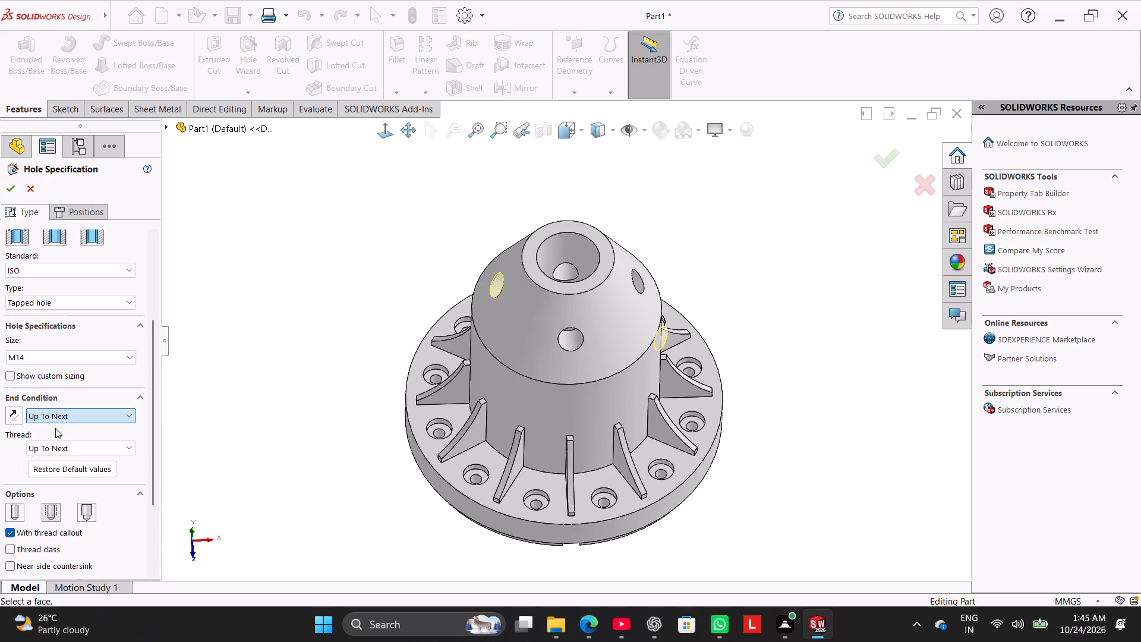
middle_drag(286, 378, 266, 446)
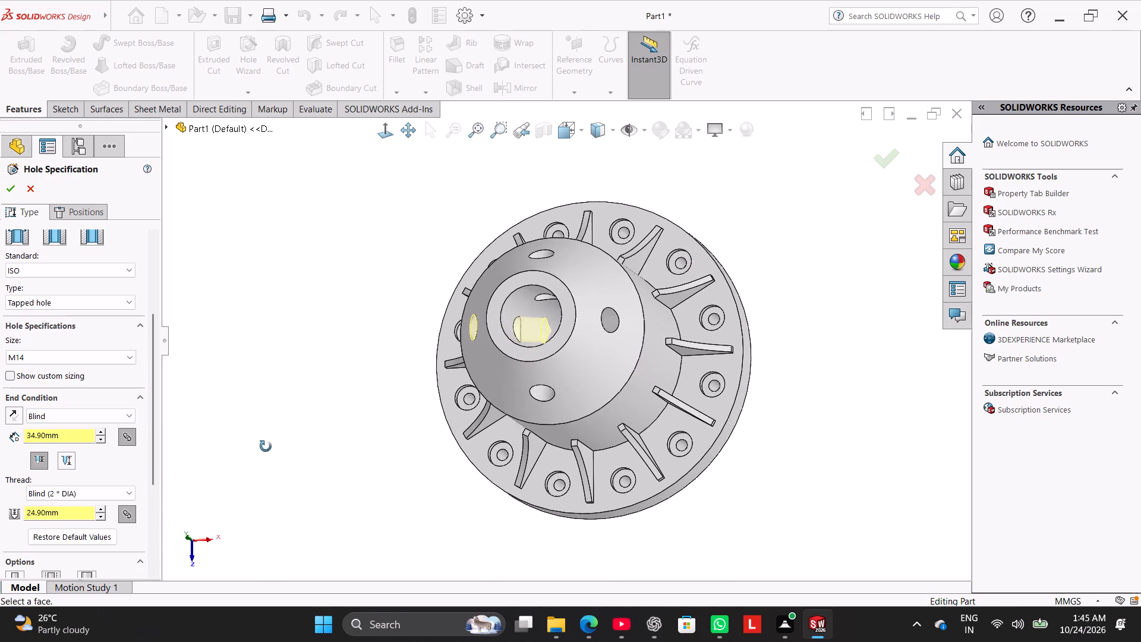
middle_drag(266, 446, 263, 433)
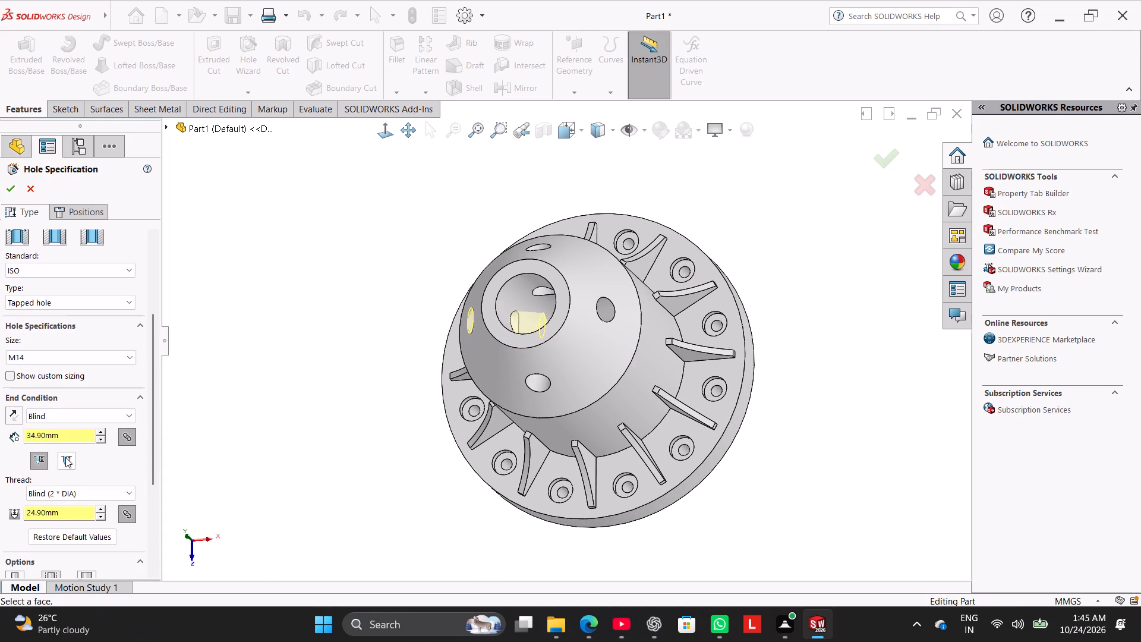
click(86, 490)
click(86, 490)
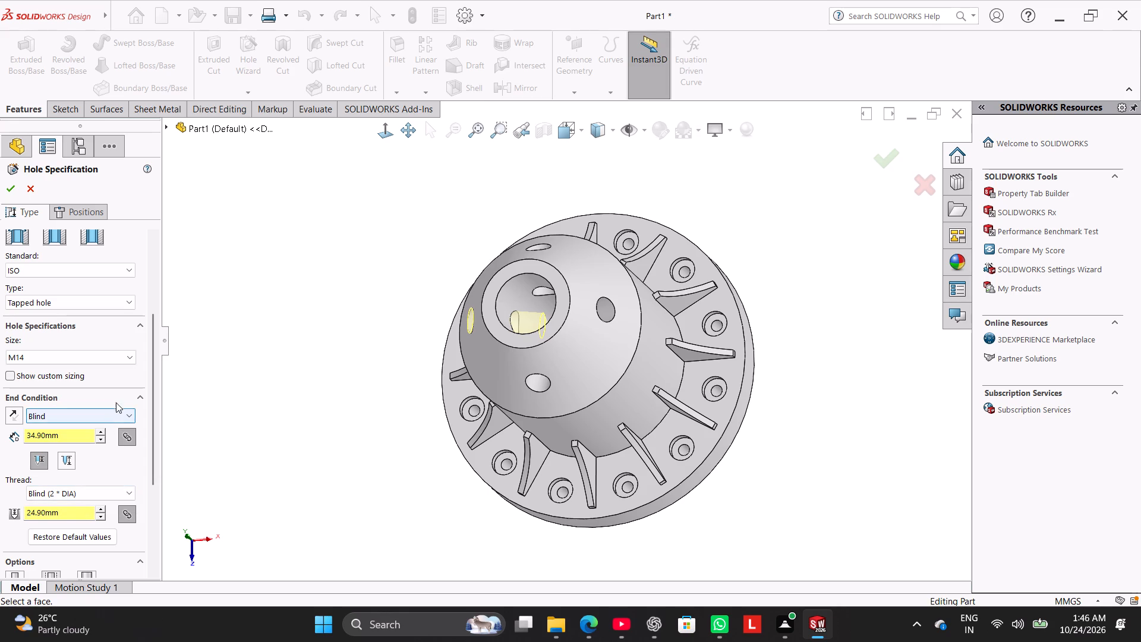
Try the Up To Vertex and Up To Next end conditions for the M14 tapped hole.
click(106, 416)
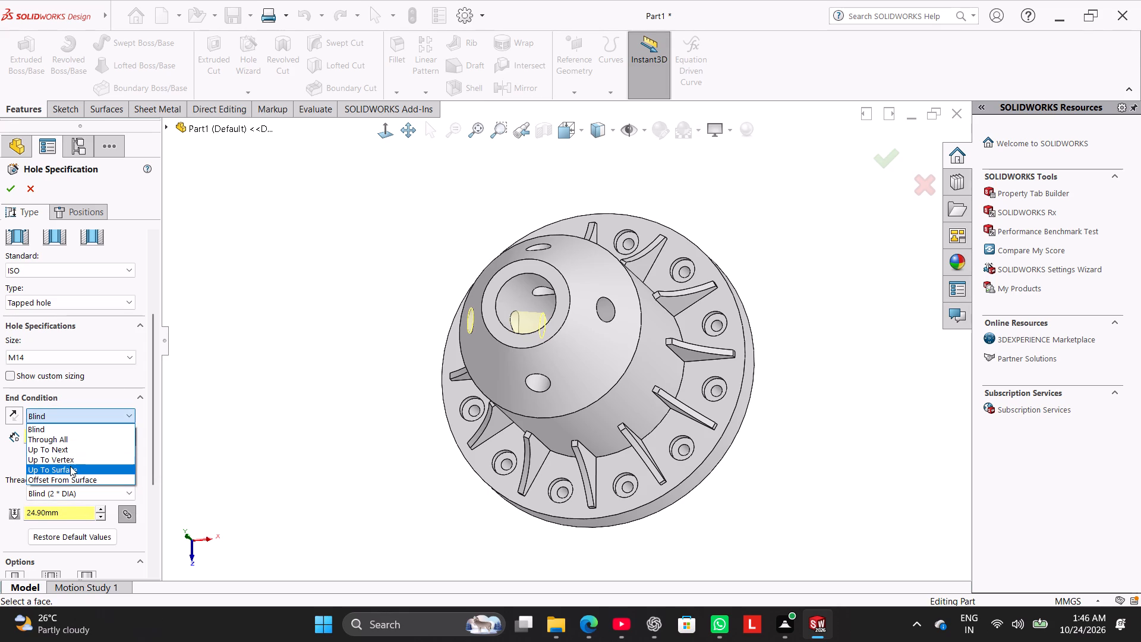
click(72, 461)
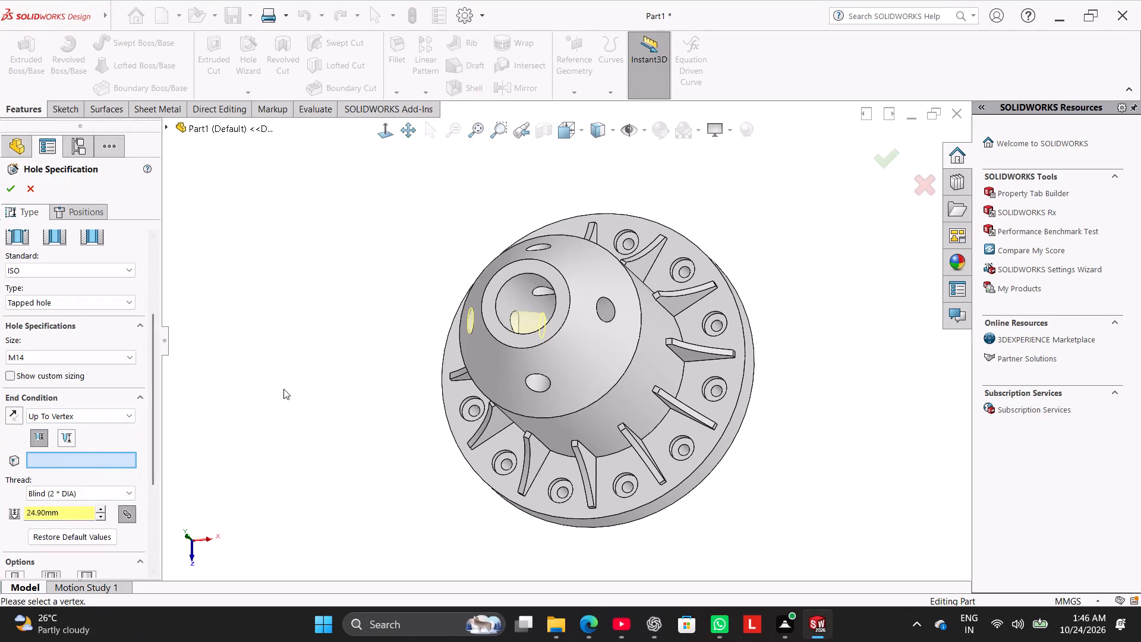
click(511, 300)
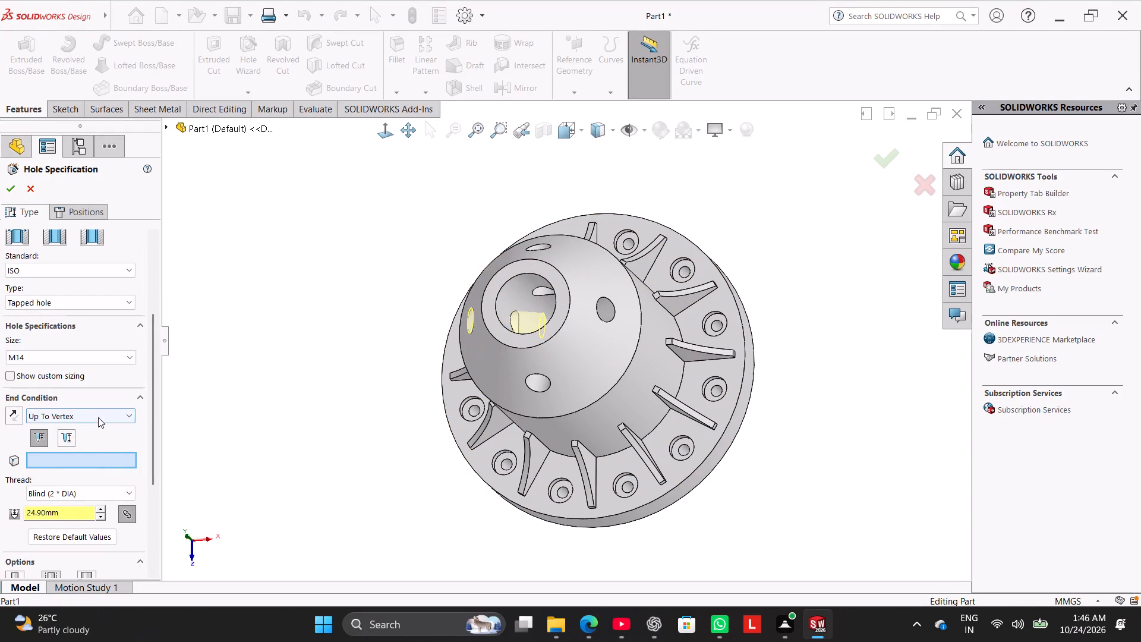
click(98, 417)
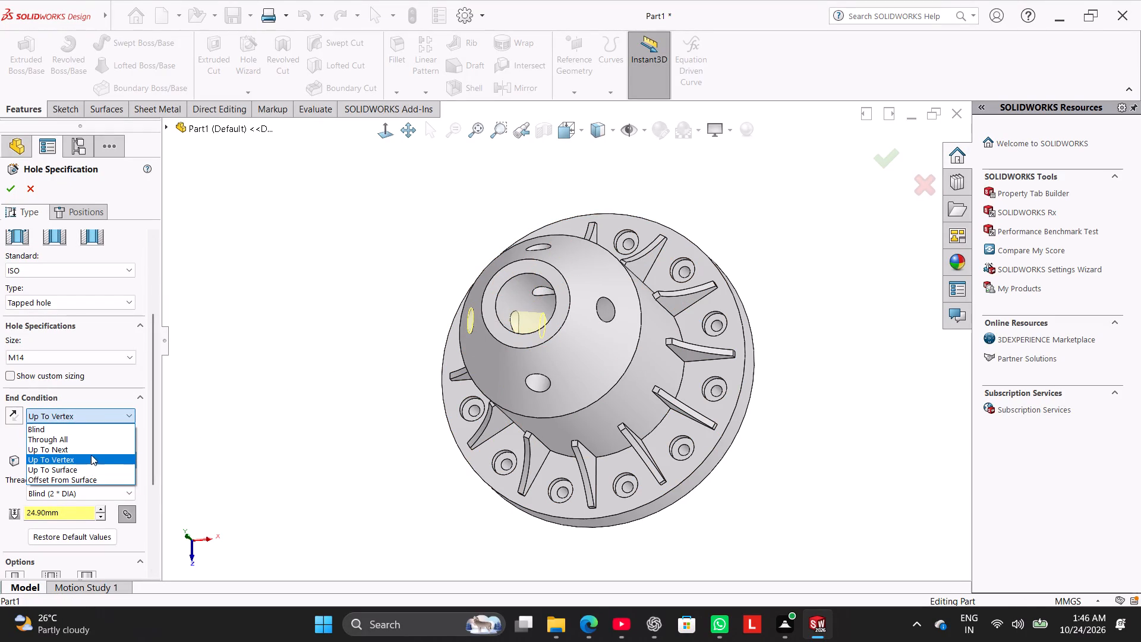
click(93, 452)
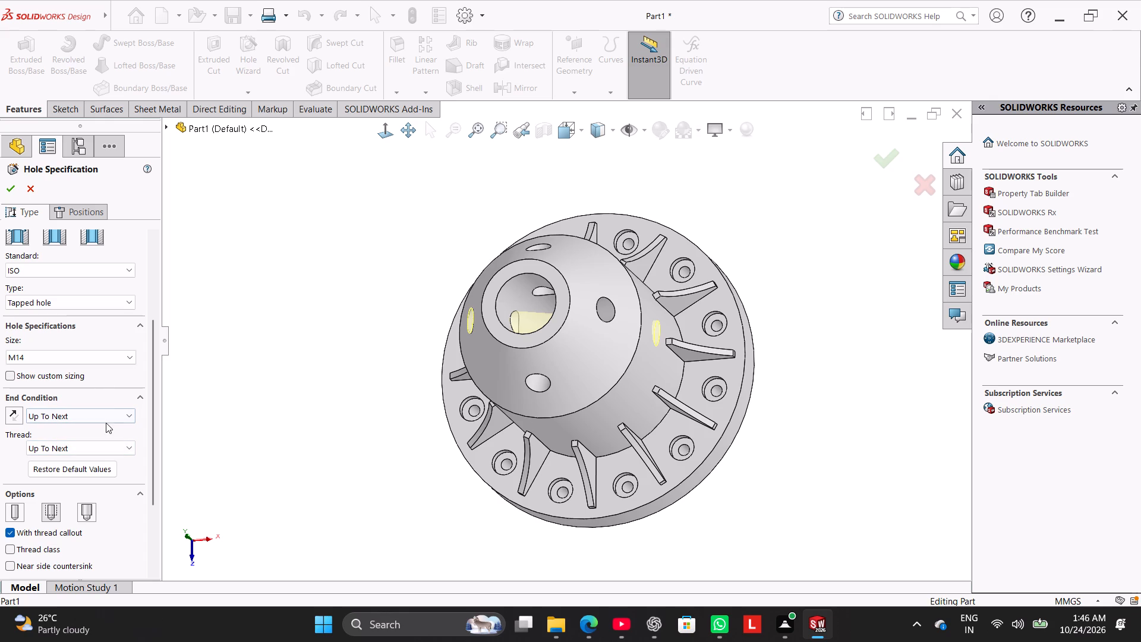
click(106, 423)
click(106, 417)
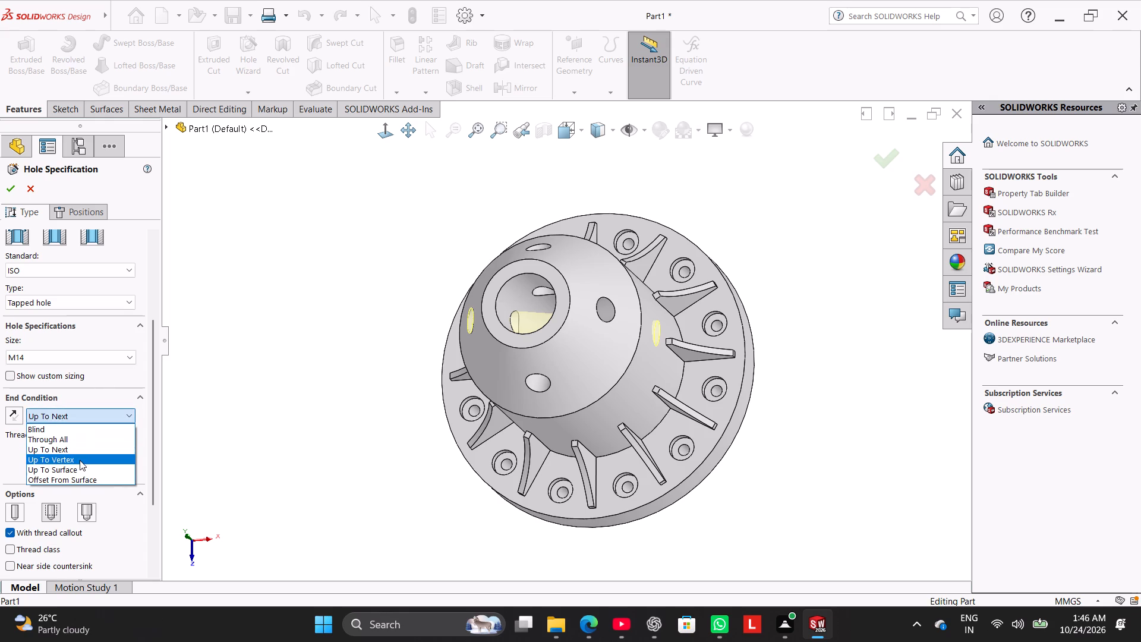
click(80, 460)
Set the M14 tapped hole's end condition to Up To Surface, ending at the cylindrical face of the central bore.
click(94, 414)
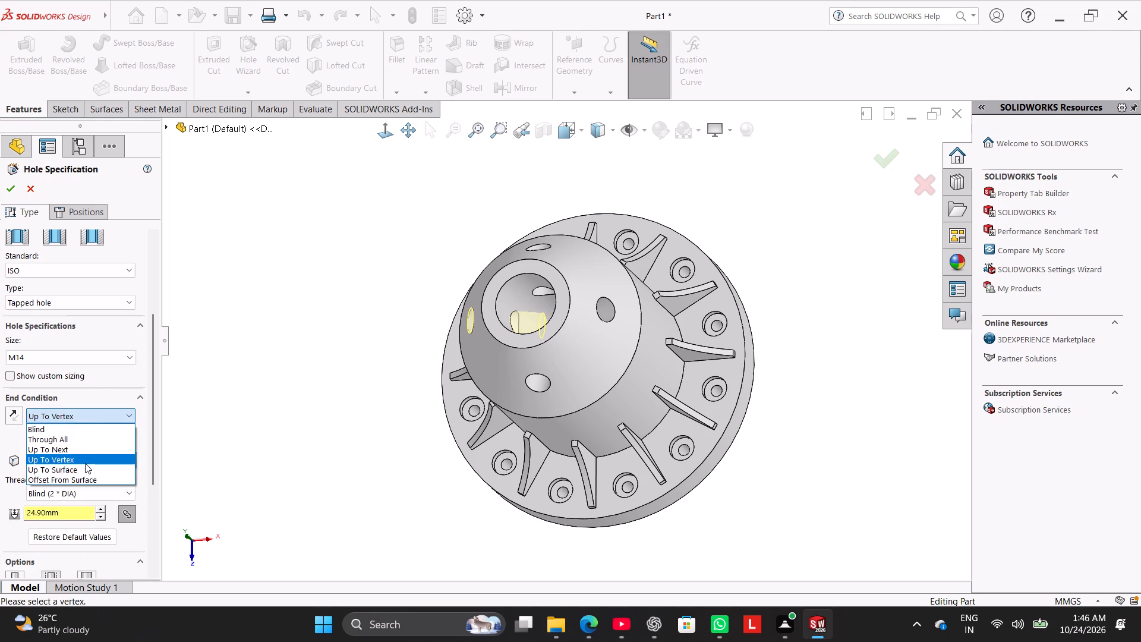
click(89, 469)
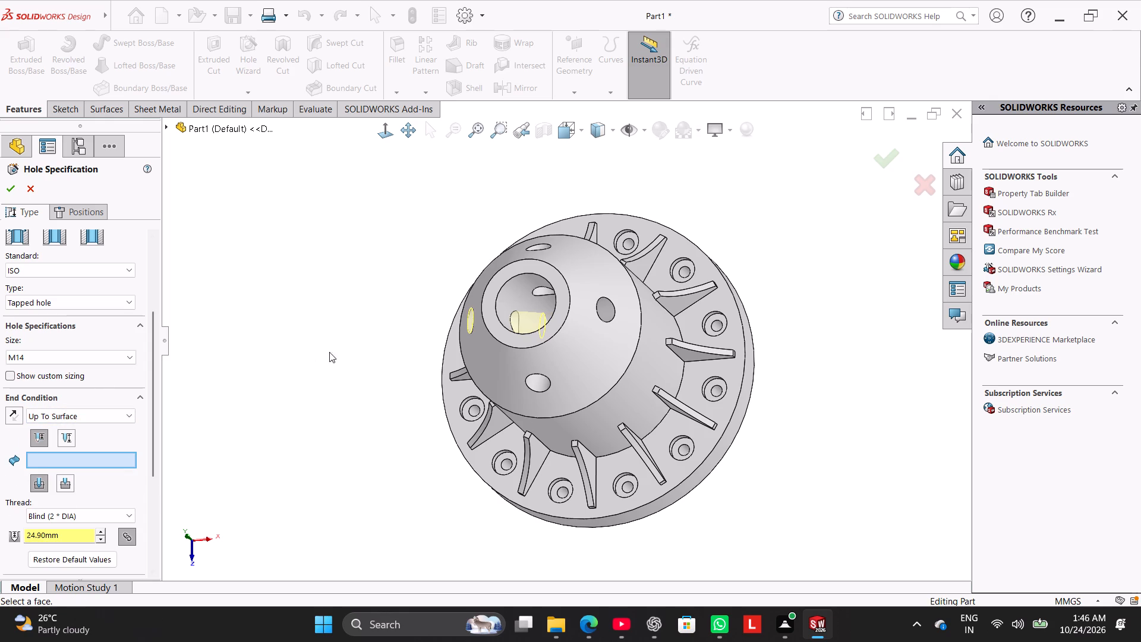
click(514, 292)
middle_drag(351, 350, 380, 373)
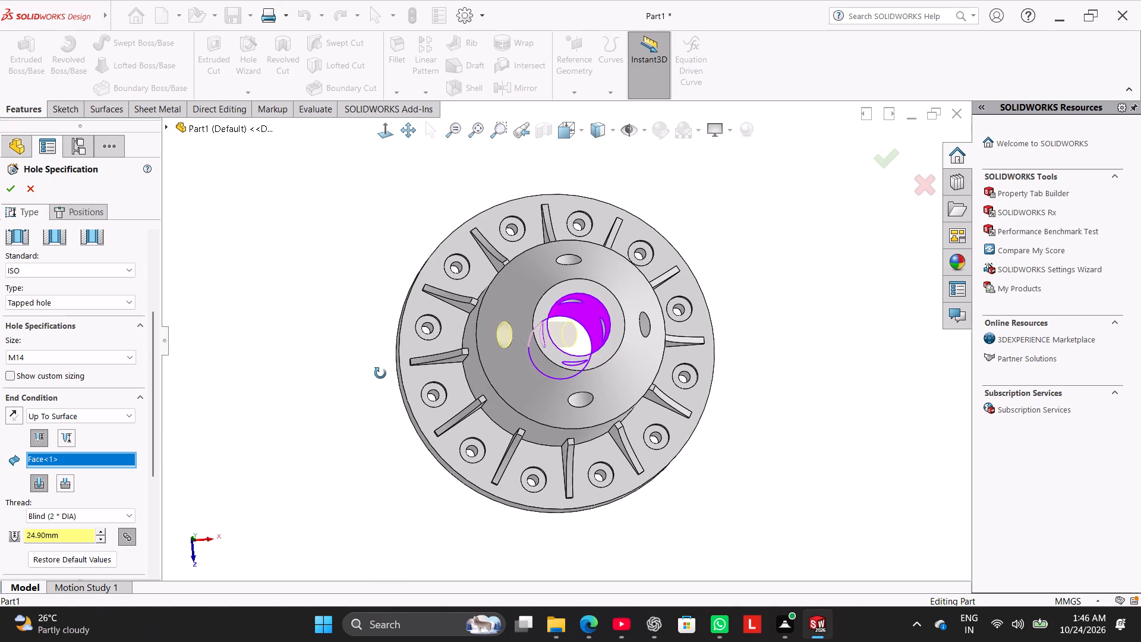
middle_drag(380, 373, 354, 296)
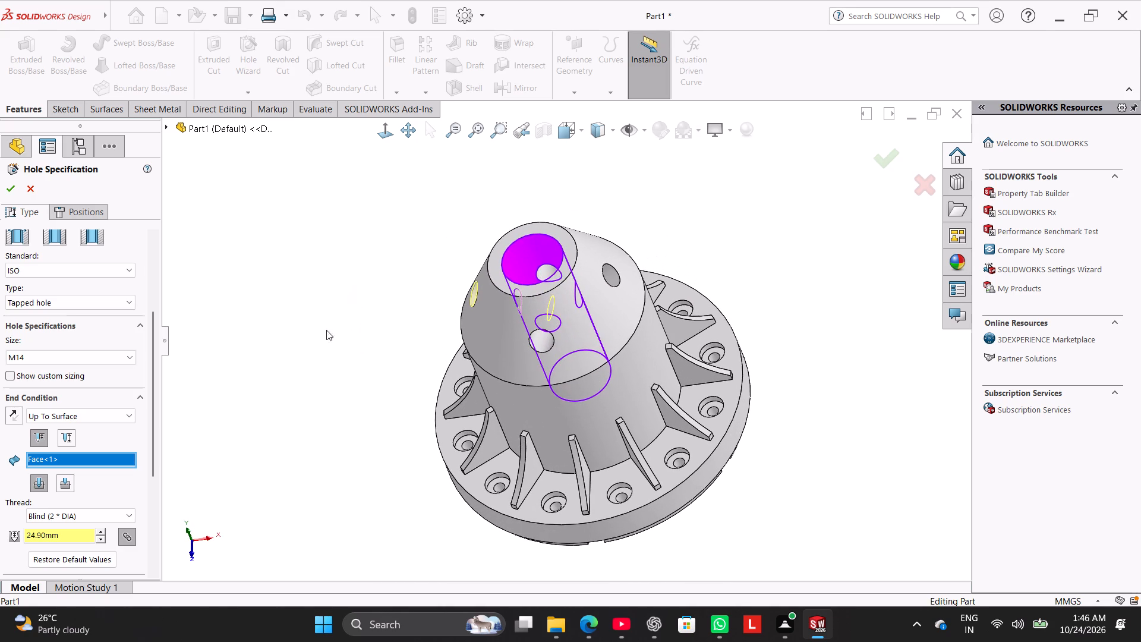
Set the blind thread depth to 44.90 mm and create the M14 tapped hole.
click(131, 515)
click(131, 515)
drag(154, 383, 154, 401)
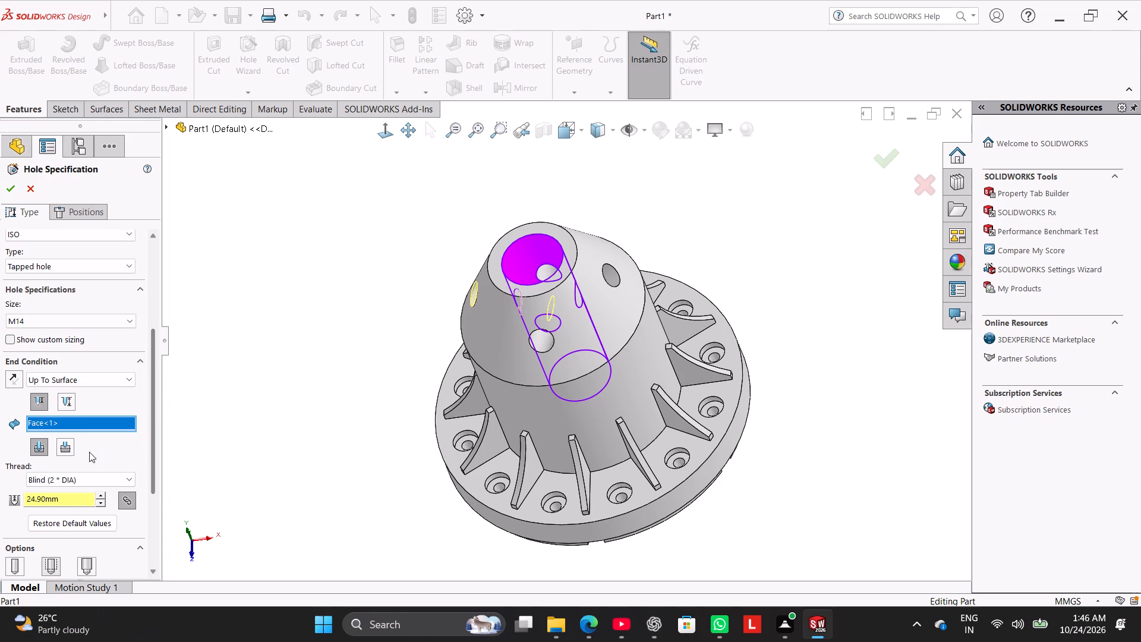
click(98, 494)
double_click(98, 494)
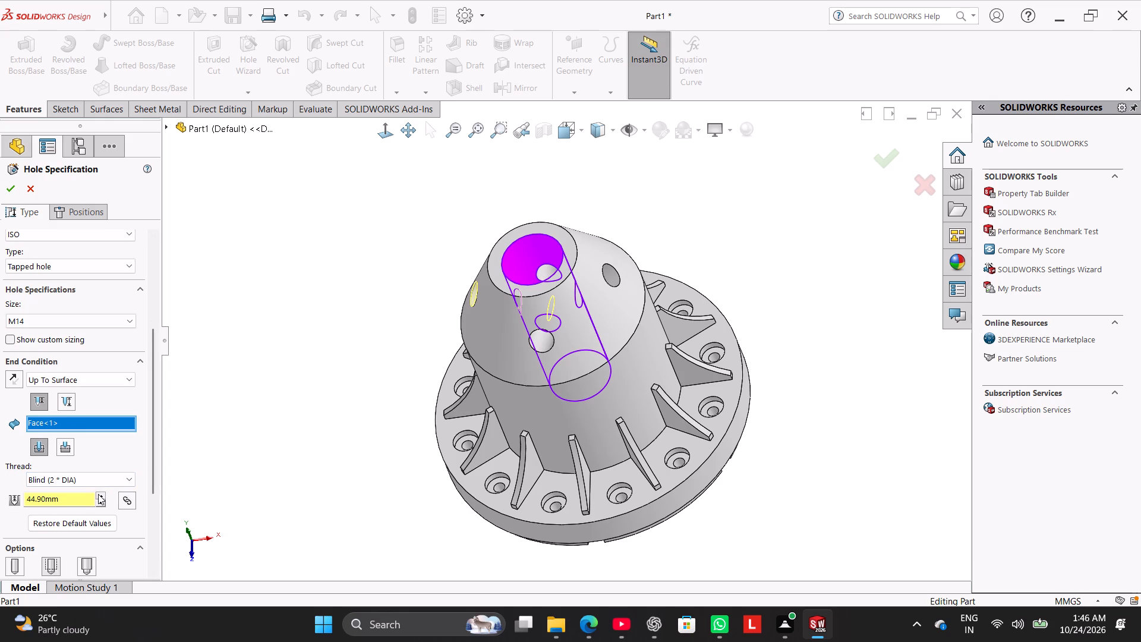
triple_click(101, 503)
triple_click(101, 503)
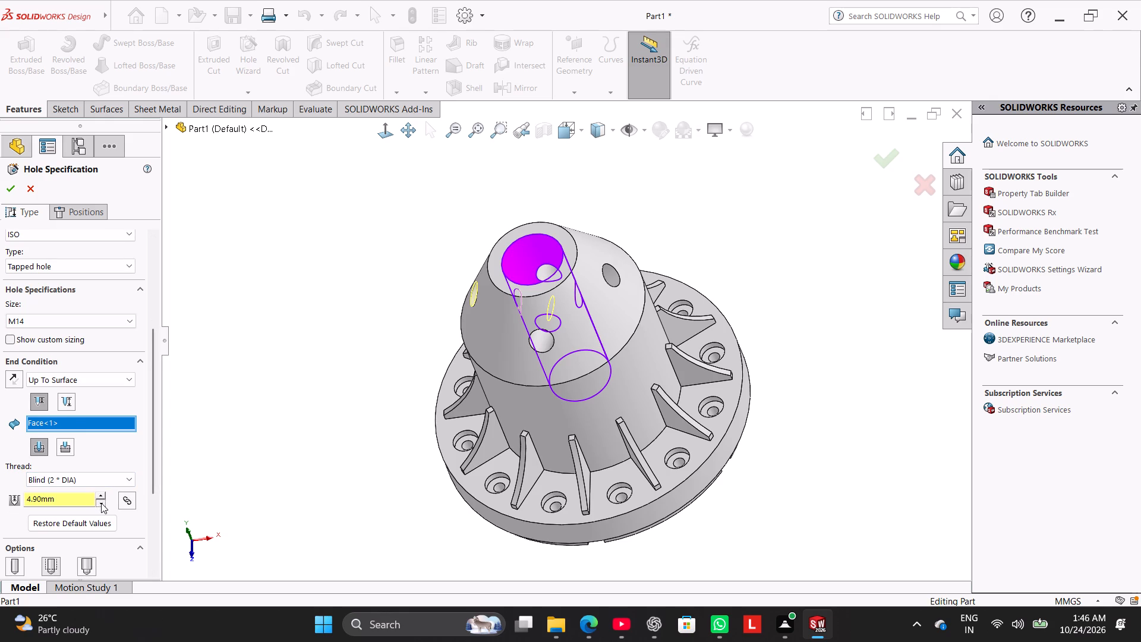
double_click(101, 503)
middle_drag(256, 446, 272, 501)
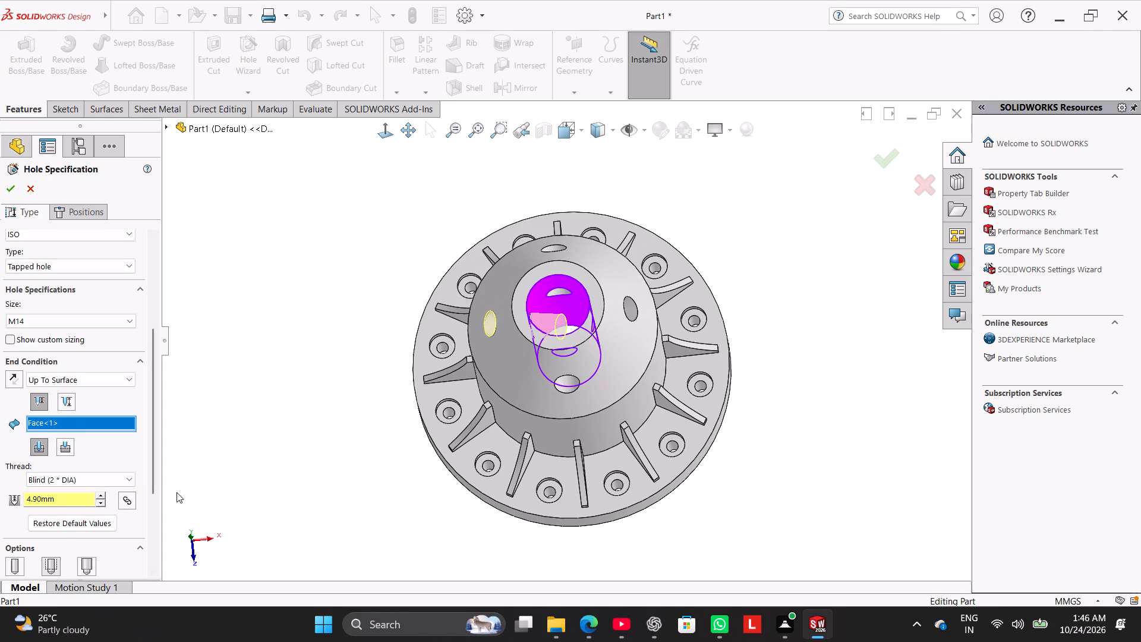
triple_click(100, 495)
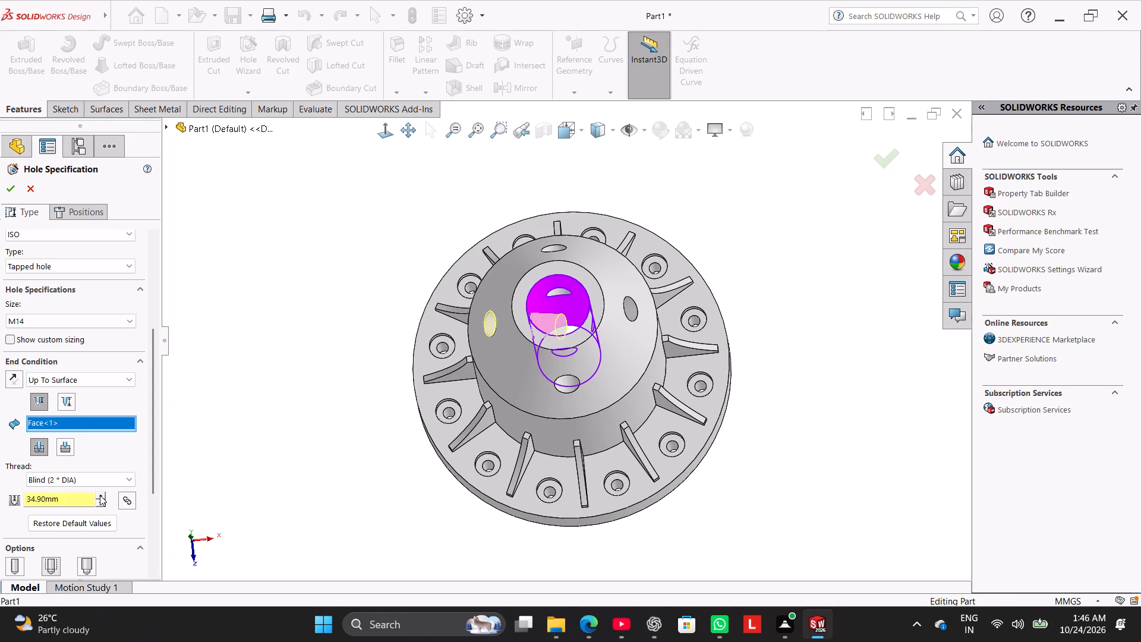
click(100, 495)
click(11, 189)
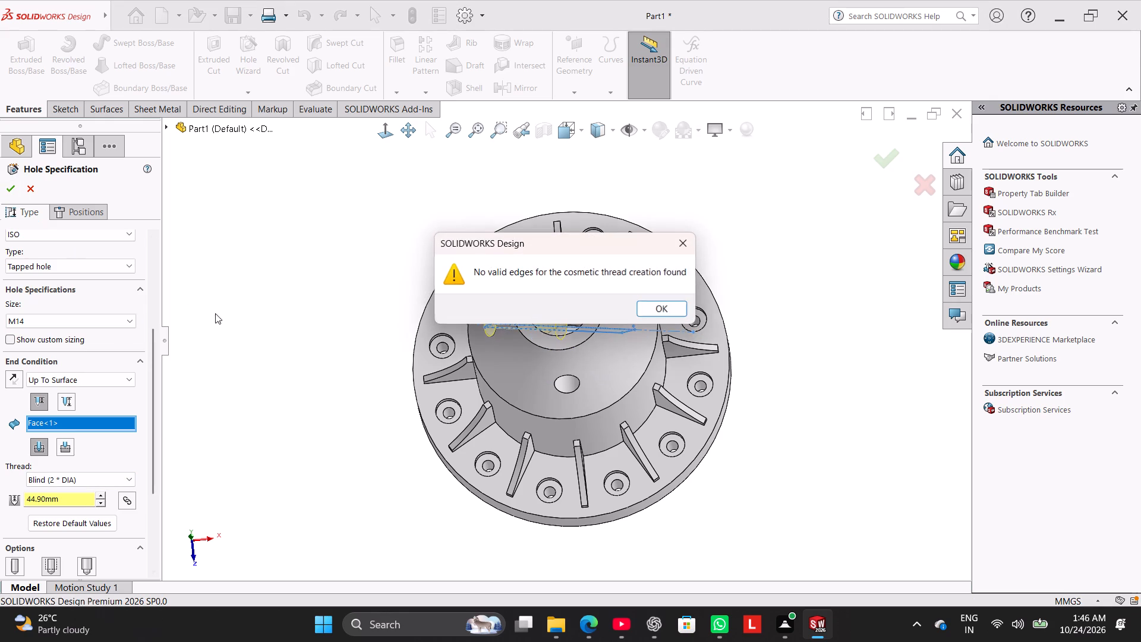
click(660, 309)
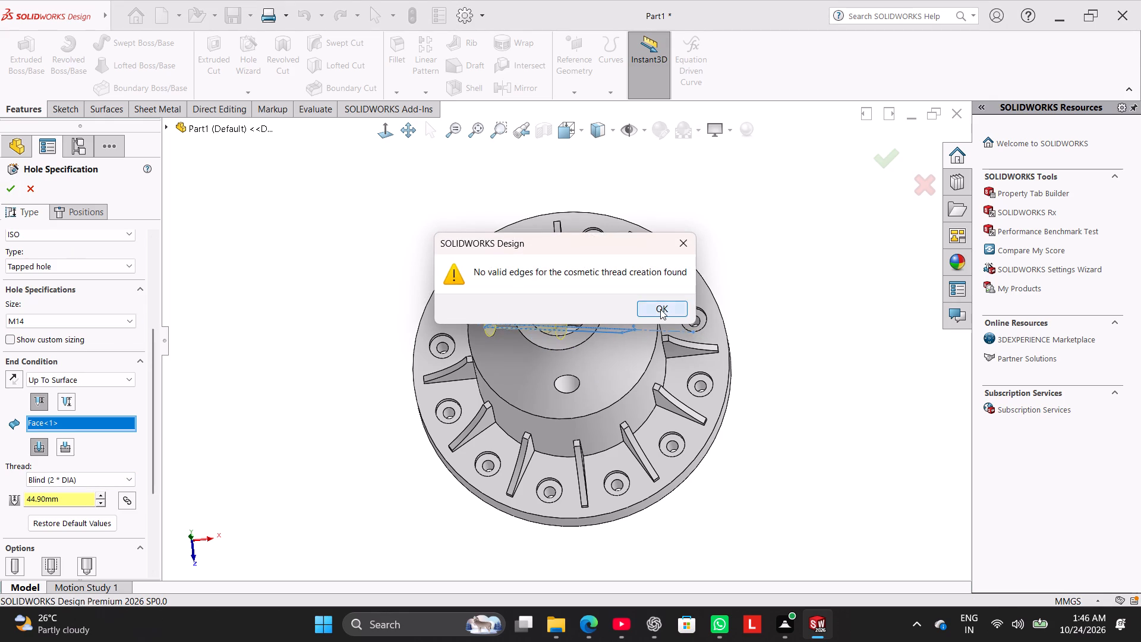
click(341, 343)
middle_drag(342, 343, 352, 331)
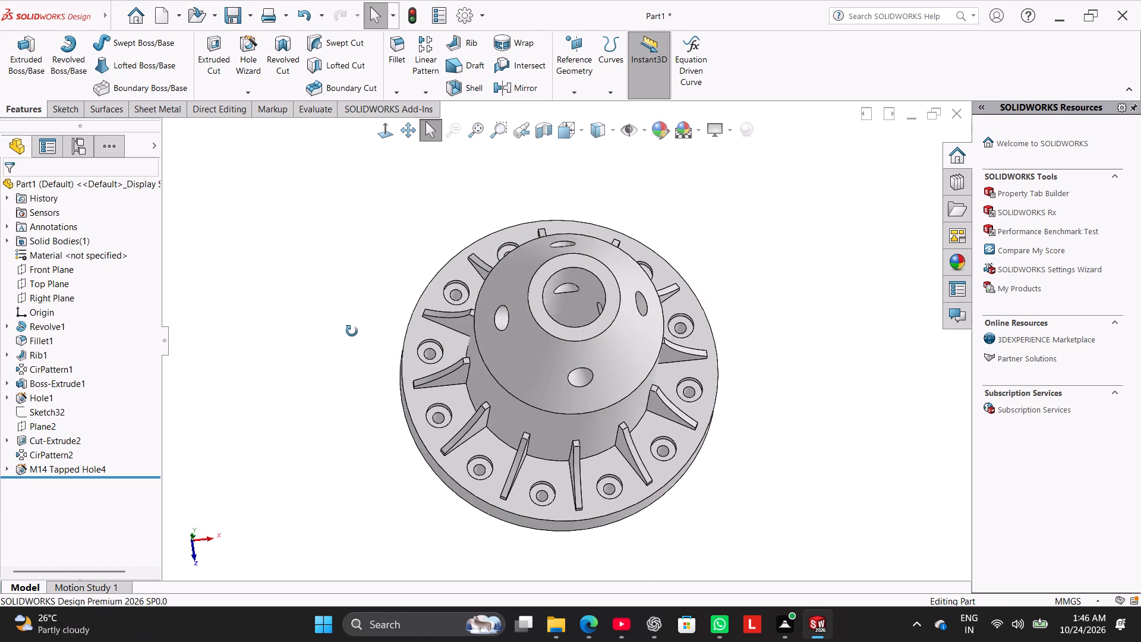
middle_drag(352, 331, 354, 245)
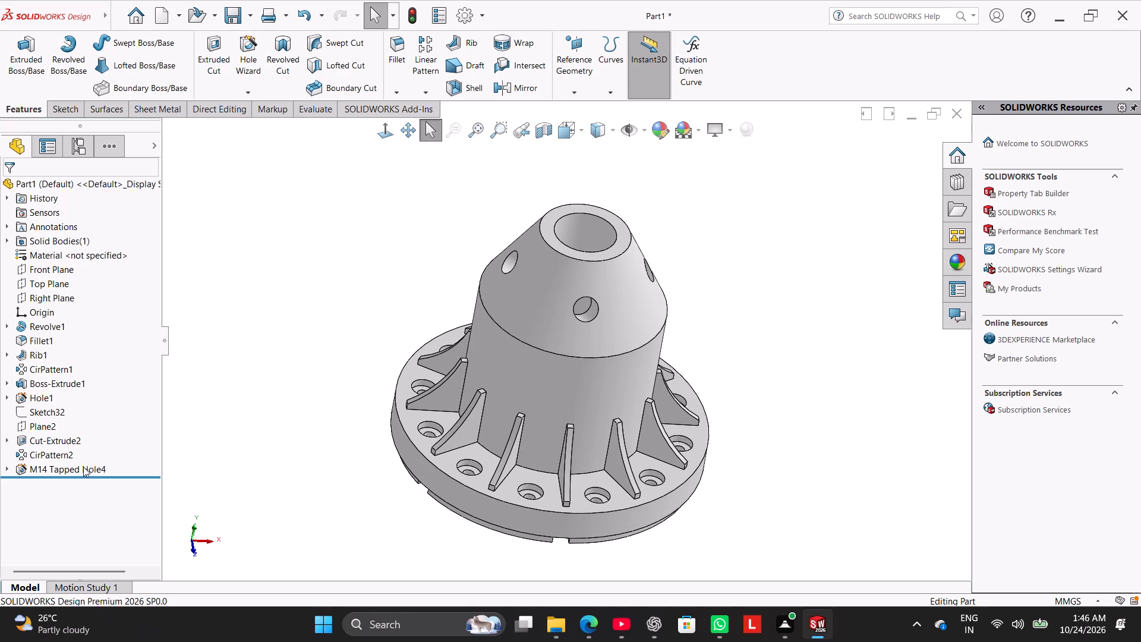
Delete Cut-Extrude2 with its dependent circular pattern and M14 tapped hole, and delete the leftover Sketch33.
right_click(57, 441)
click(109, 448)
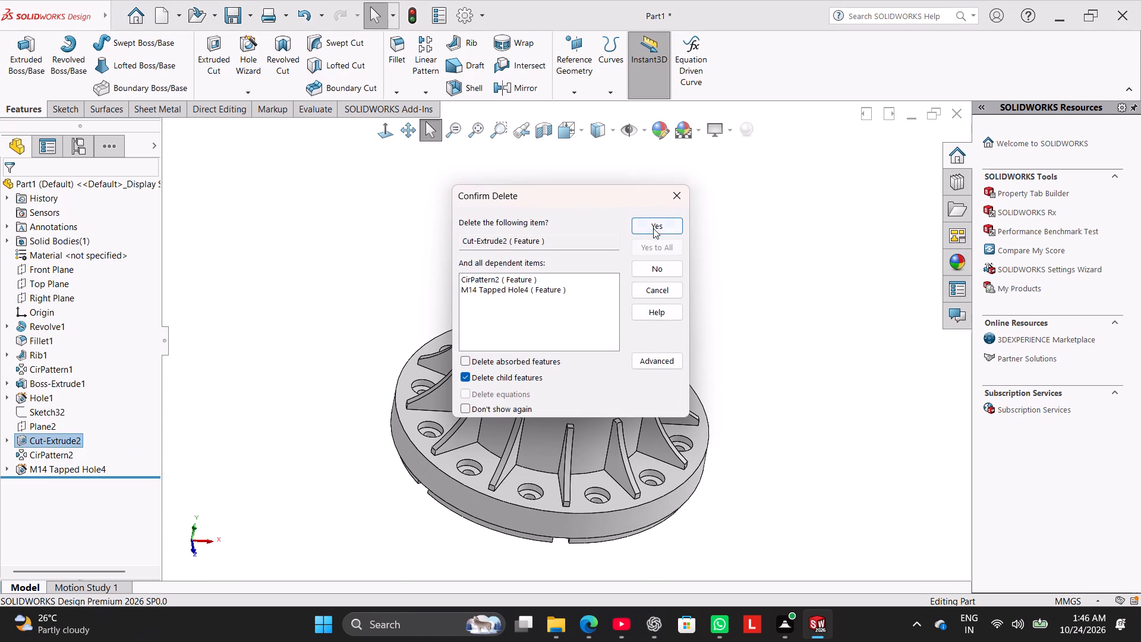
click(653, 227)
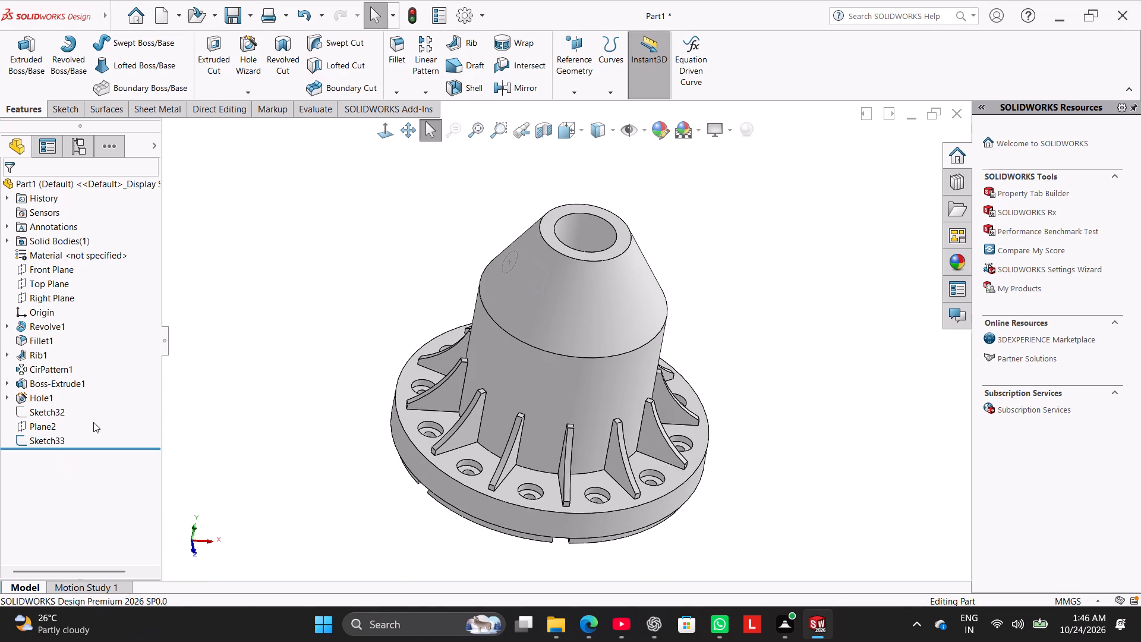
right_click(51, 439)
click(89, 463)
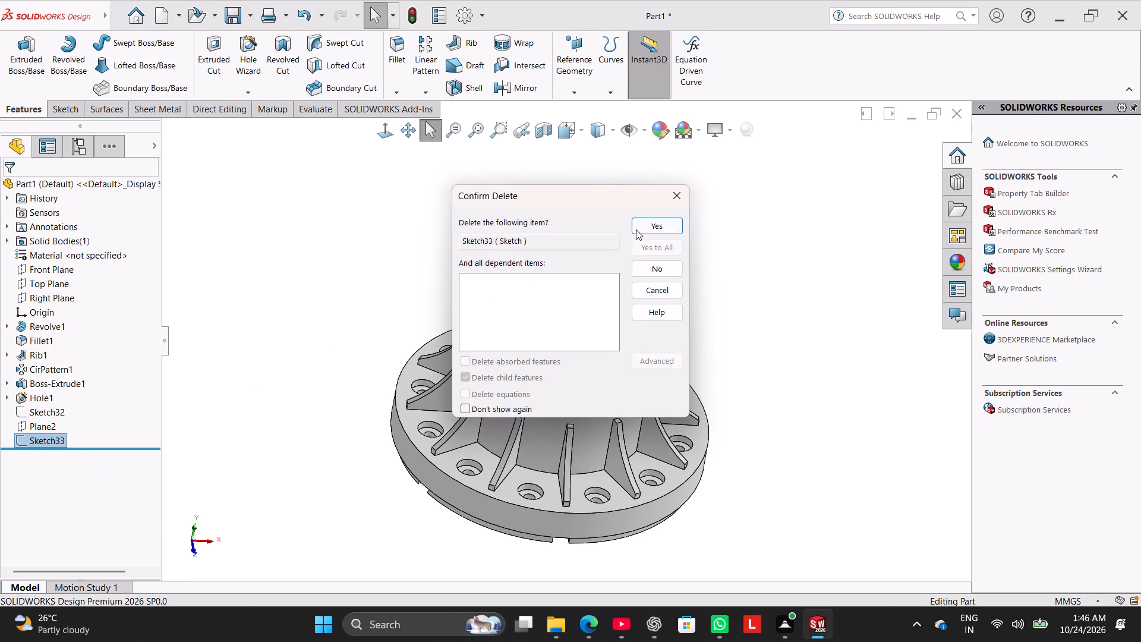
click(640, 228)
Start a Hole Wizard hole positioned on Plane2 and place its centre point at the sketch origin on the conical face.
click(254, 53)
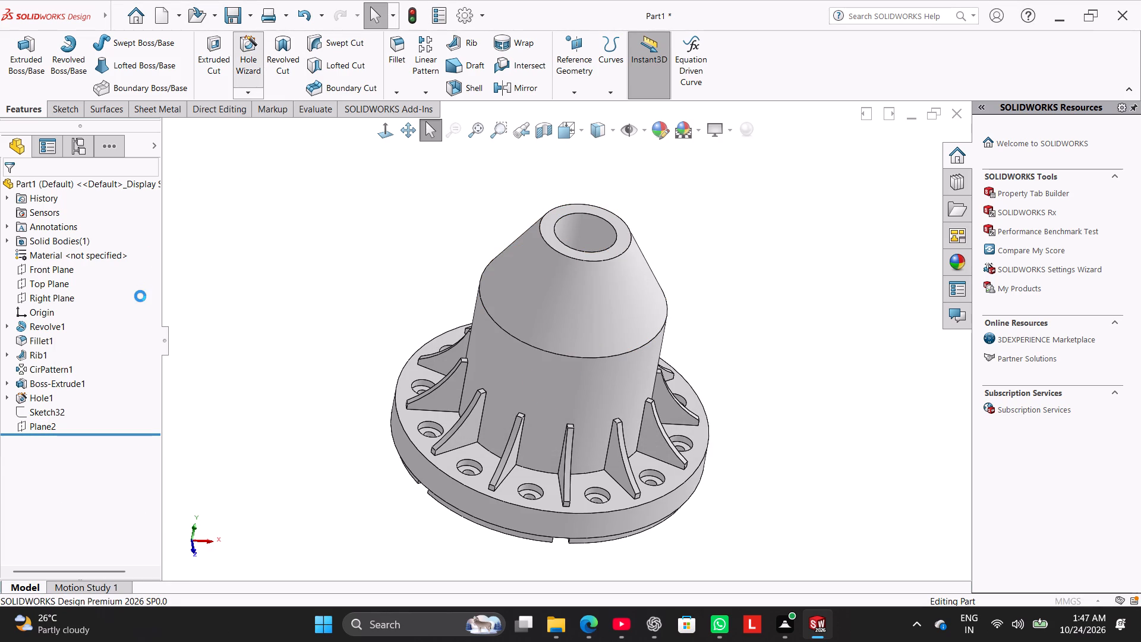
click(93, 215)
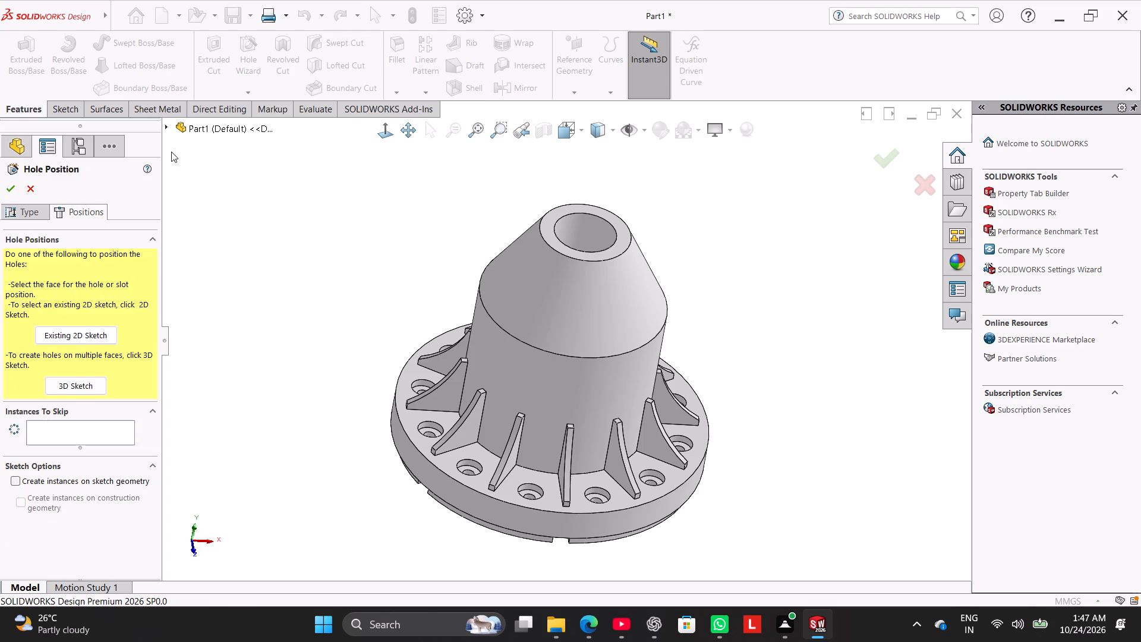
click(171, 128)
click(216, 370)
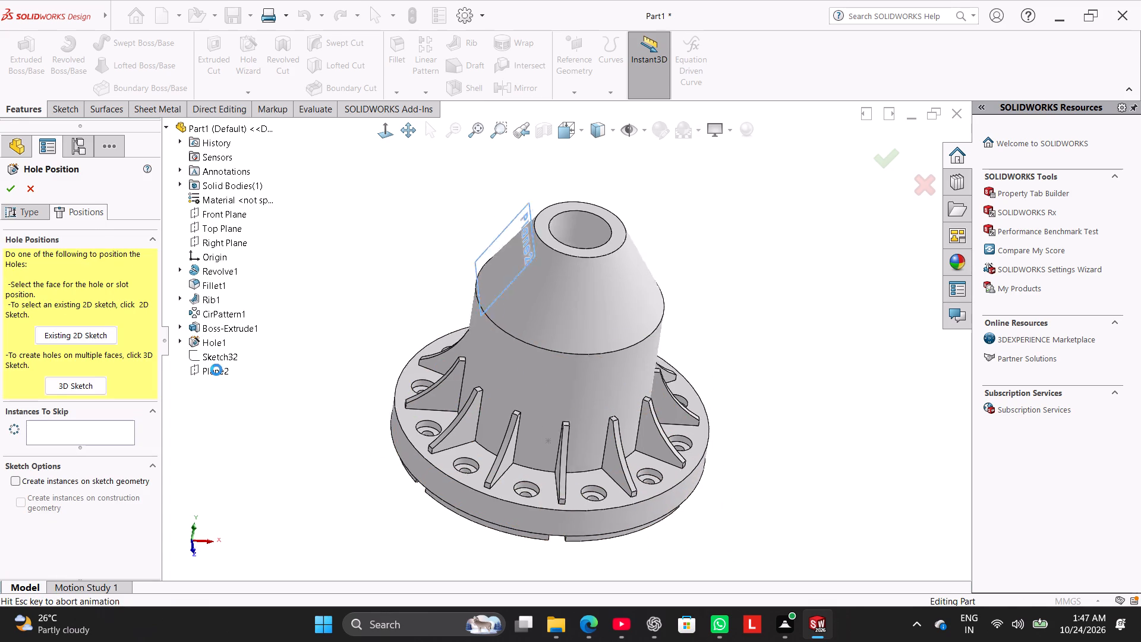
click(390, 126)
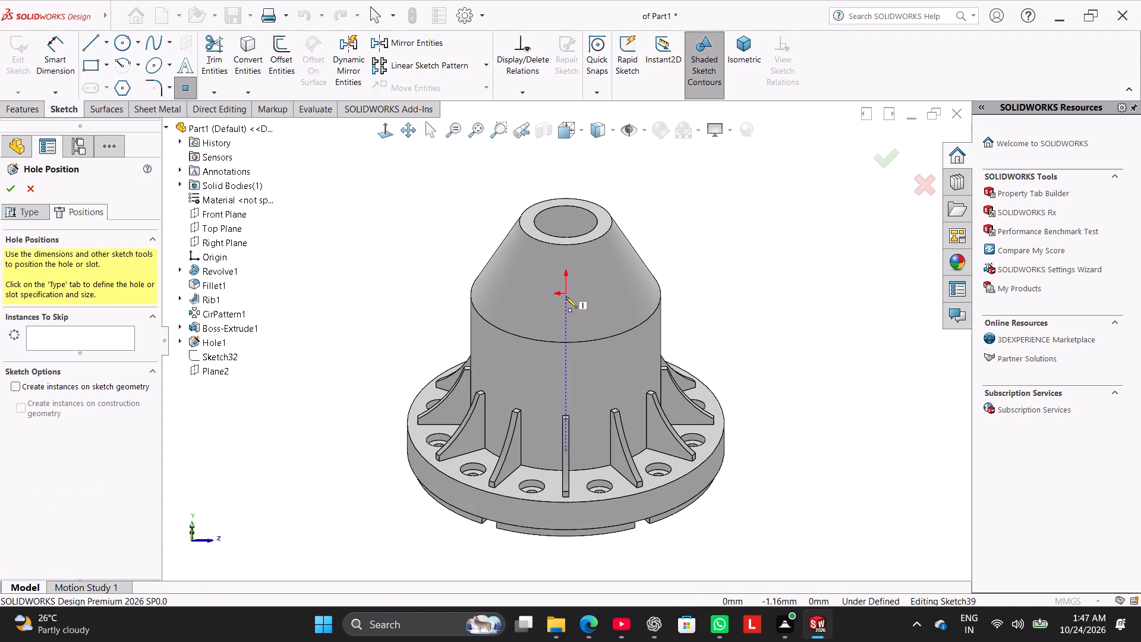
scroll(577, 288, down, 7)
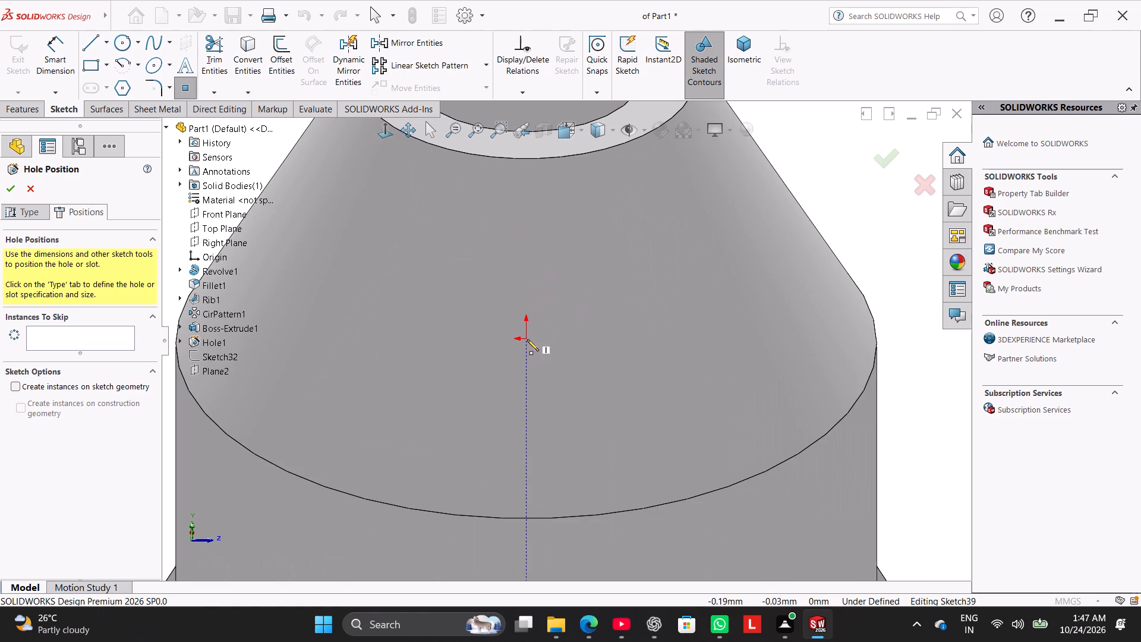
scroll(547, 336, up, 3)
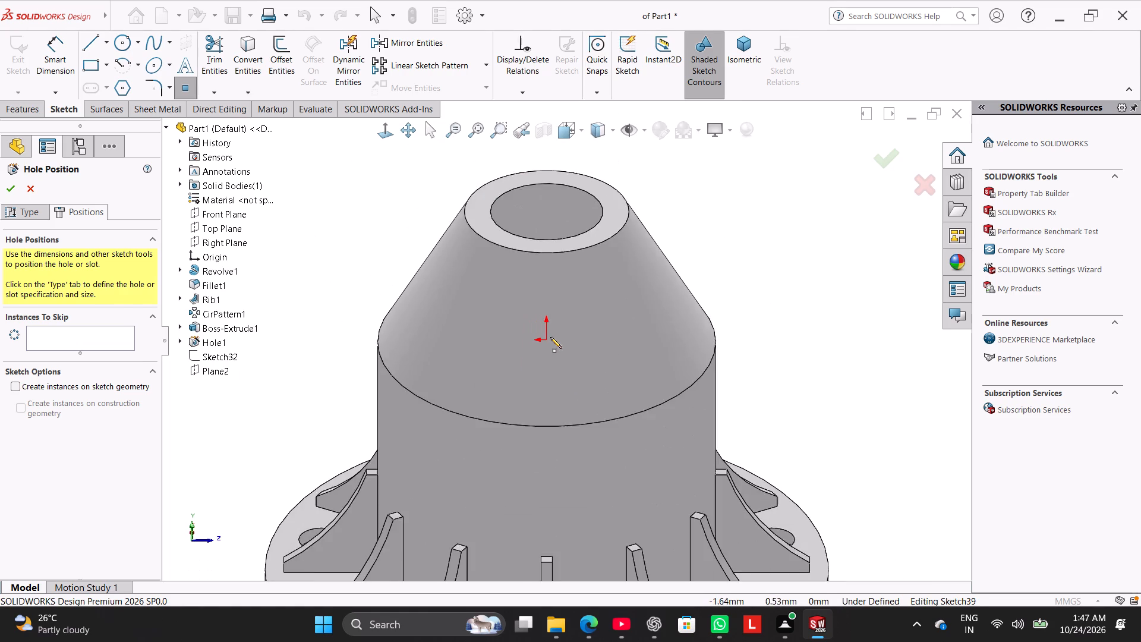
scroll(550, 337, up, 2)
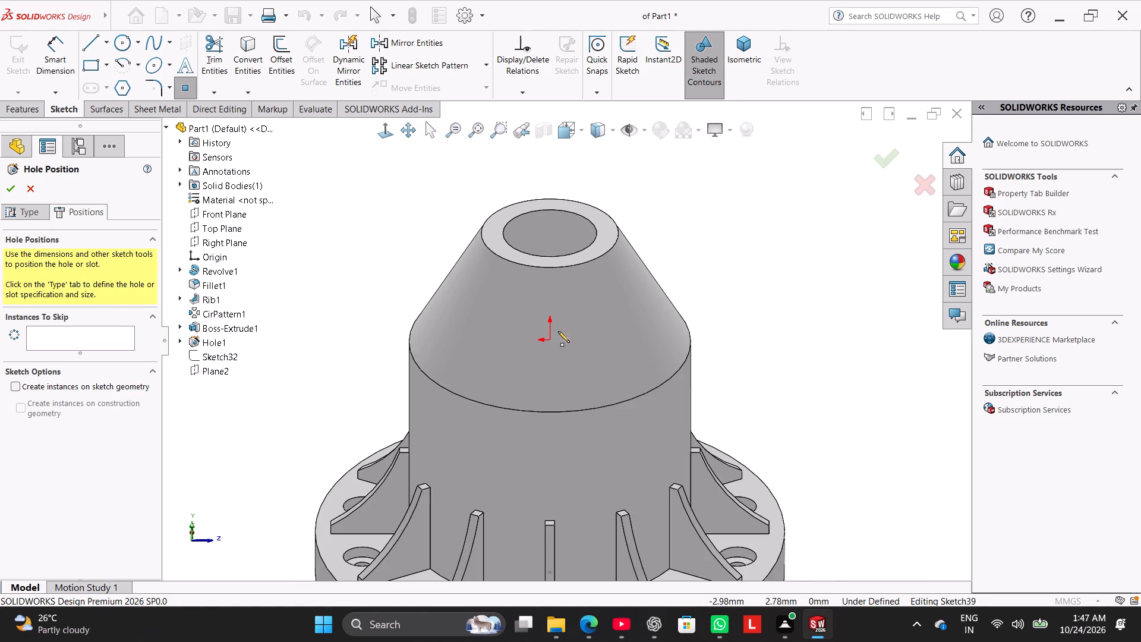
click(550, 339)
right_click(355, 254)
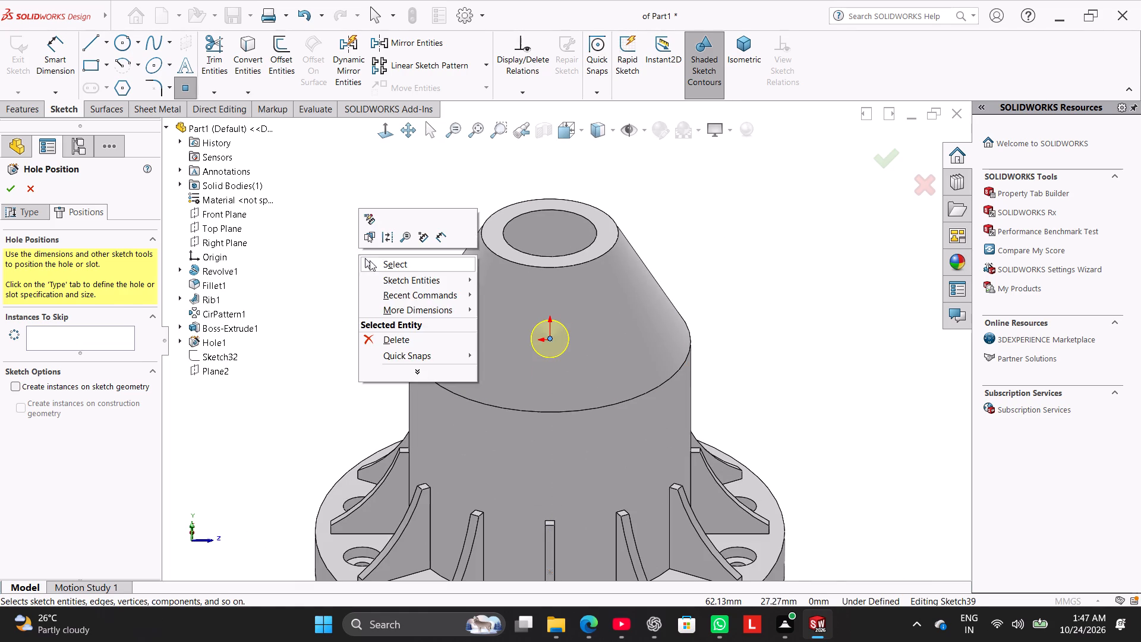
click(371, 260)
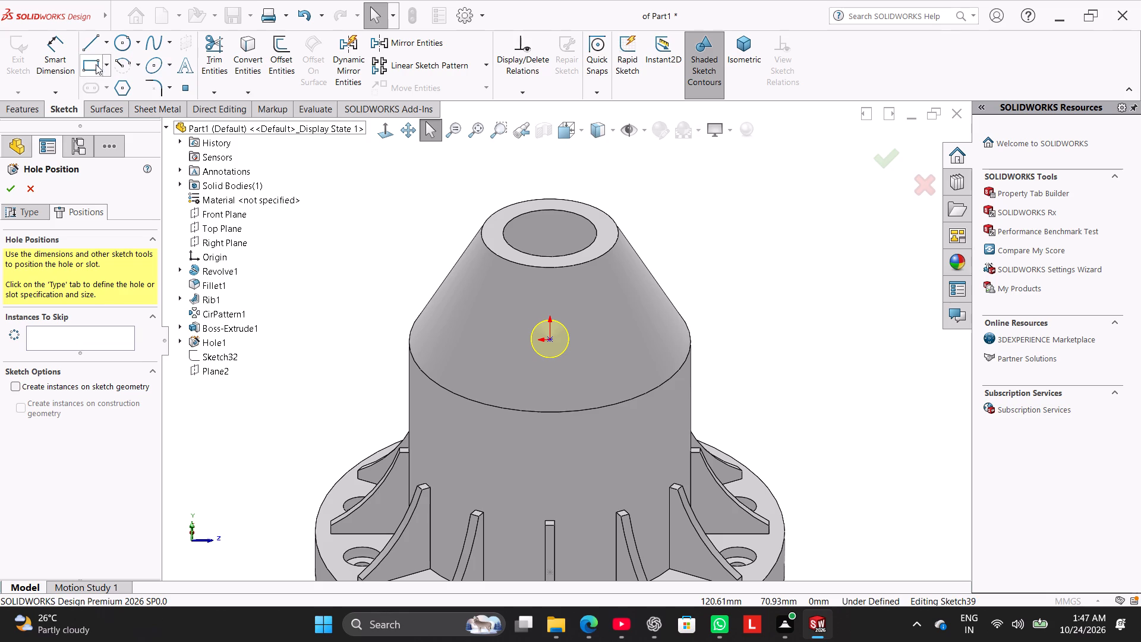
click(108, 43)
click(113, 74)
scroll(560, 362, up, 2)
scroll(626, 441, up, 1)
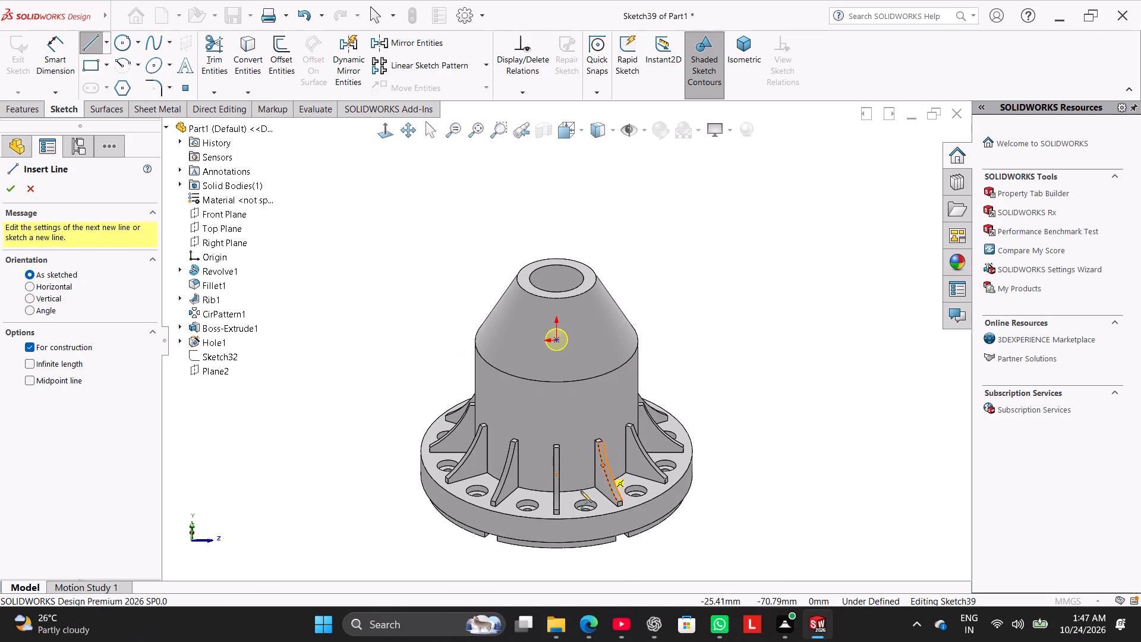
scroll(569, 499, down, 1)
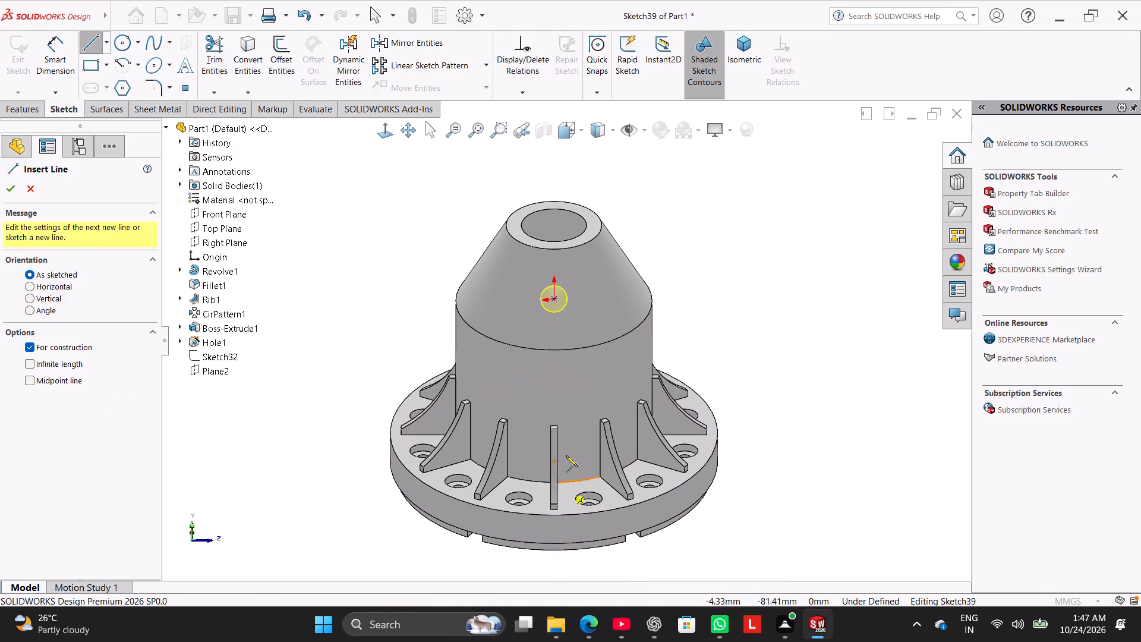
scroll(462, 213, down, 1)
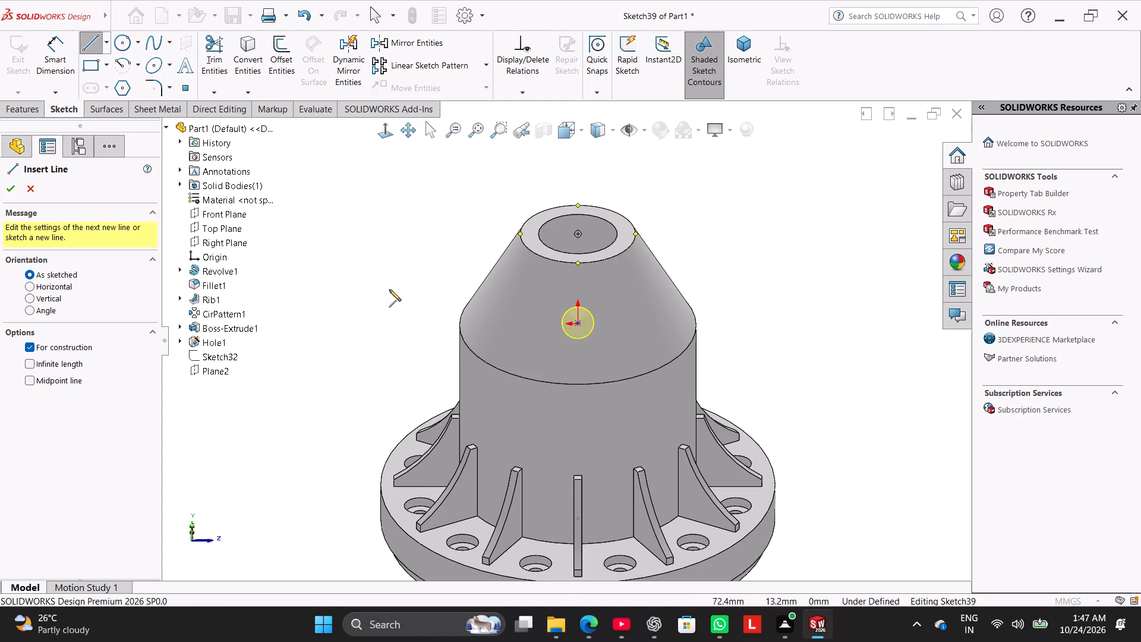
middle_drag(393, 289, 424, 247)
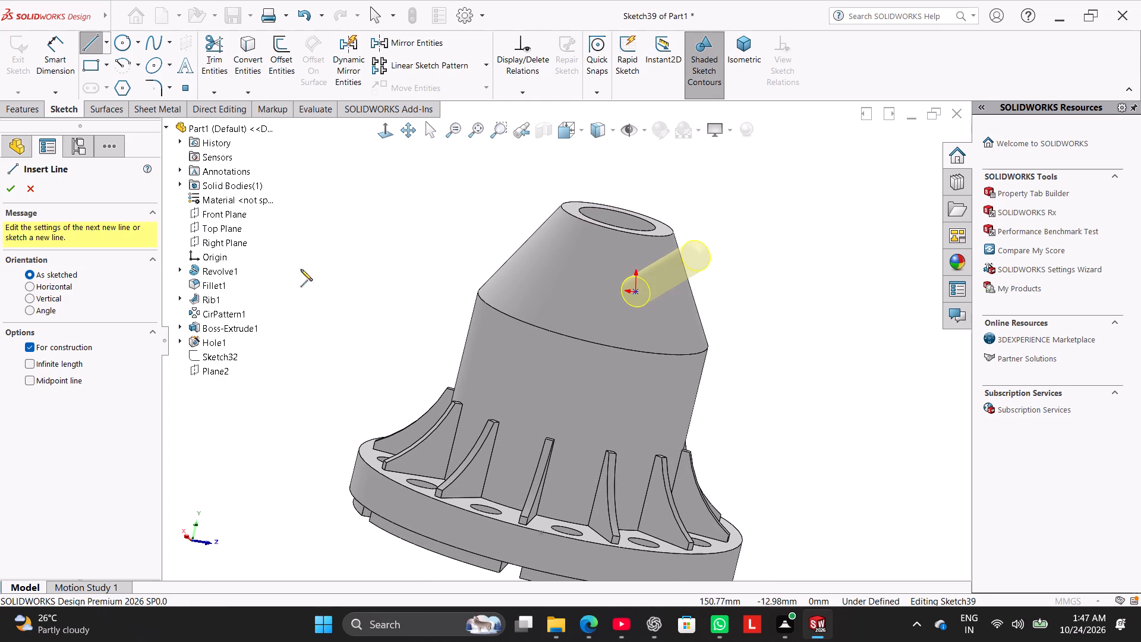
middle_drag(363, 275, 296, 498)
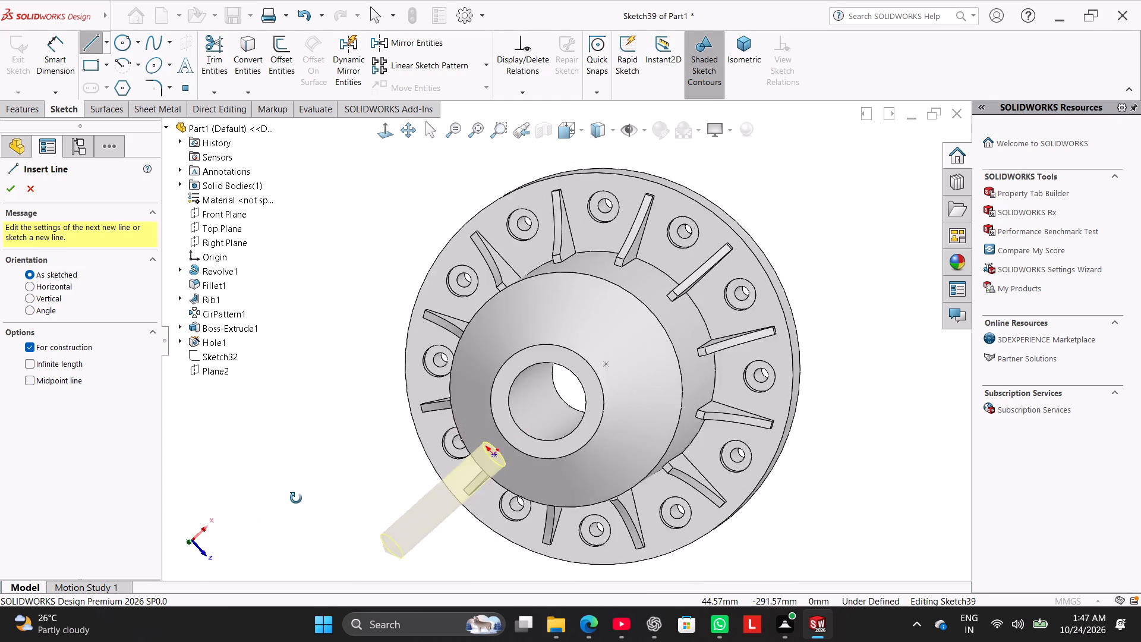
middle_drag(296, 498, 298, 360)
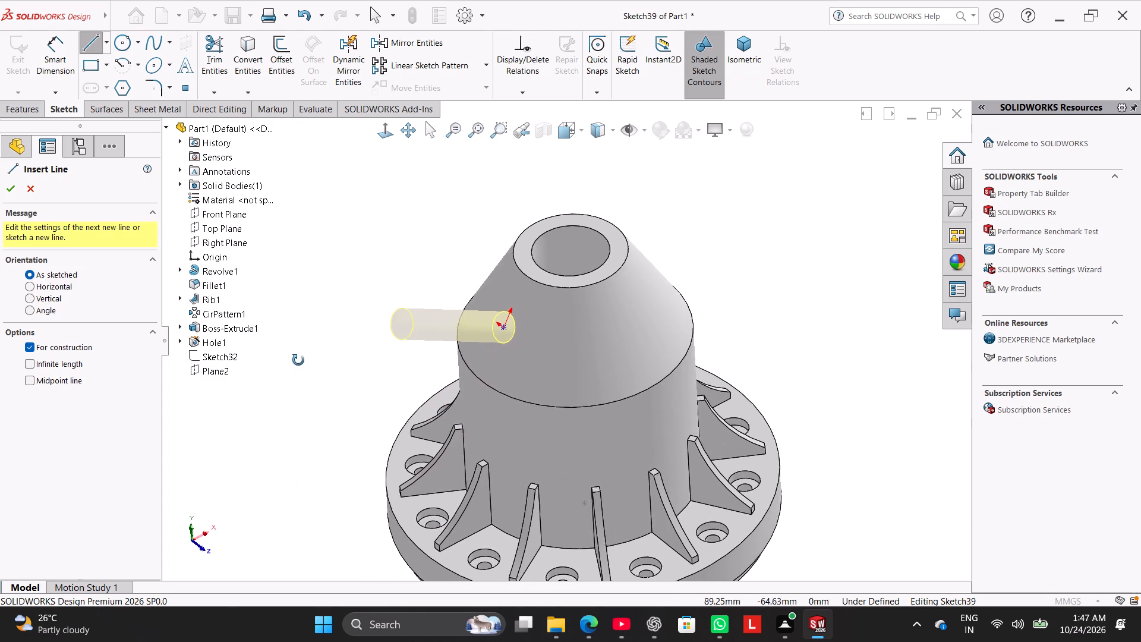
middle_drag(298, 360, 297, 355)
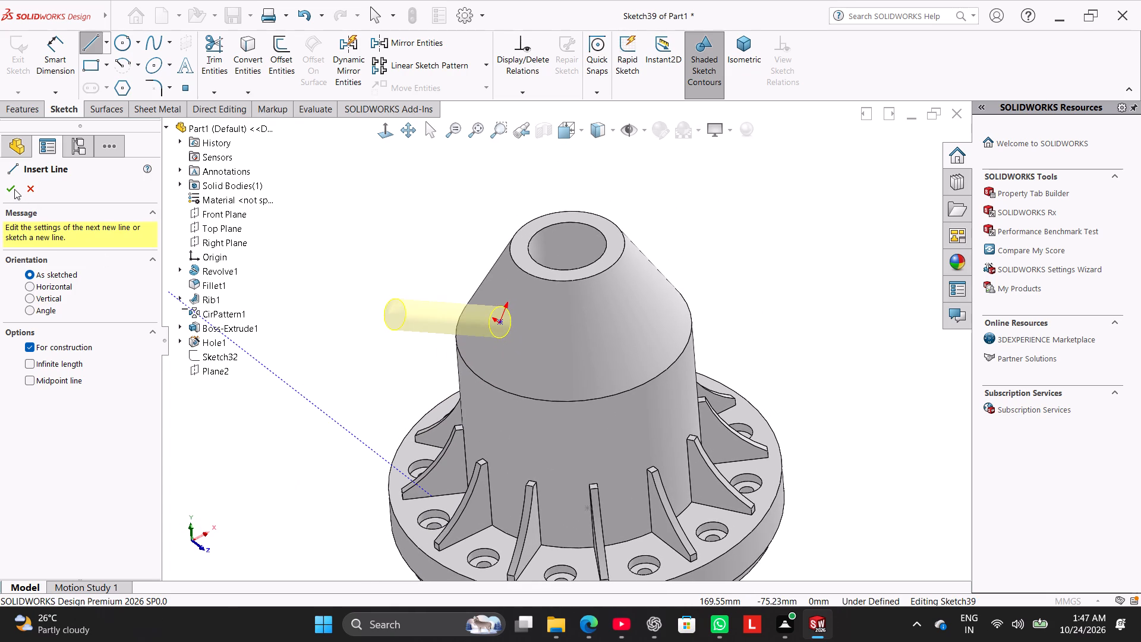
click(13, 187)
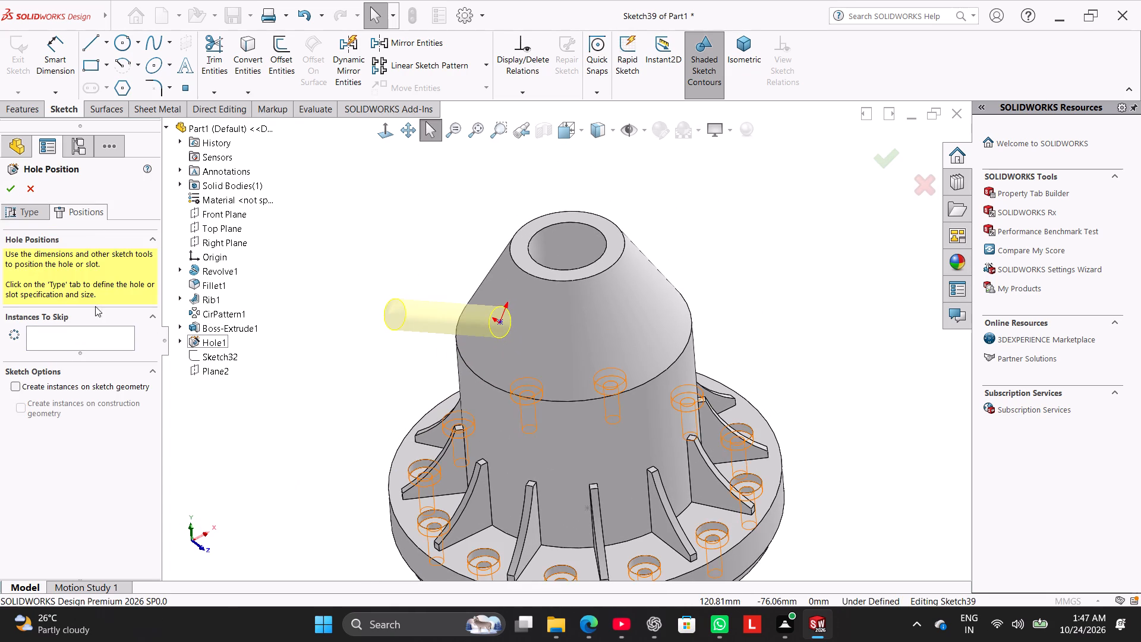
Change the M14 tapped hole's end condition to Up To Next in the hole specification.
click(12, 212)
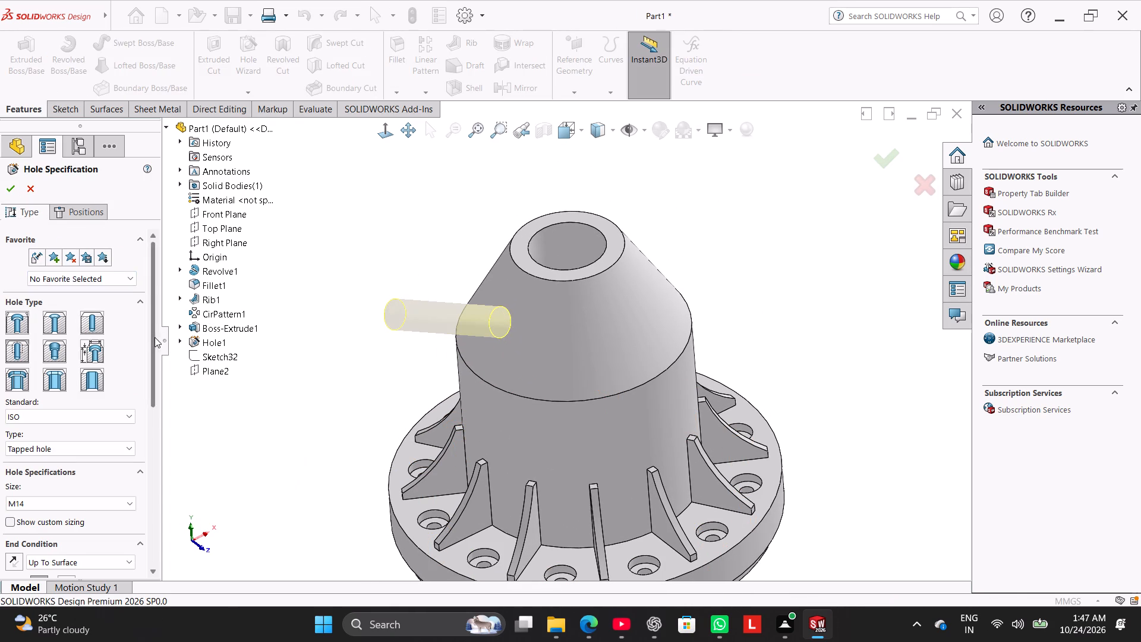
drag(155, 337, 160, 391)
click(20, 447)
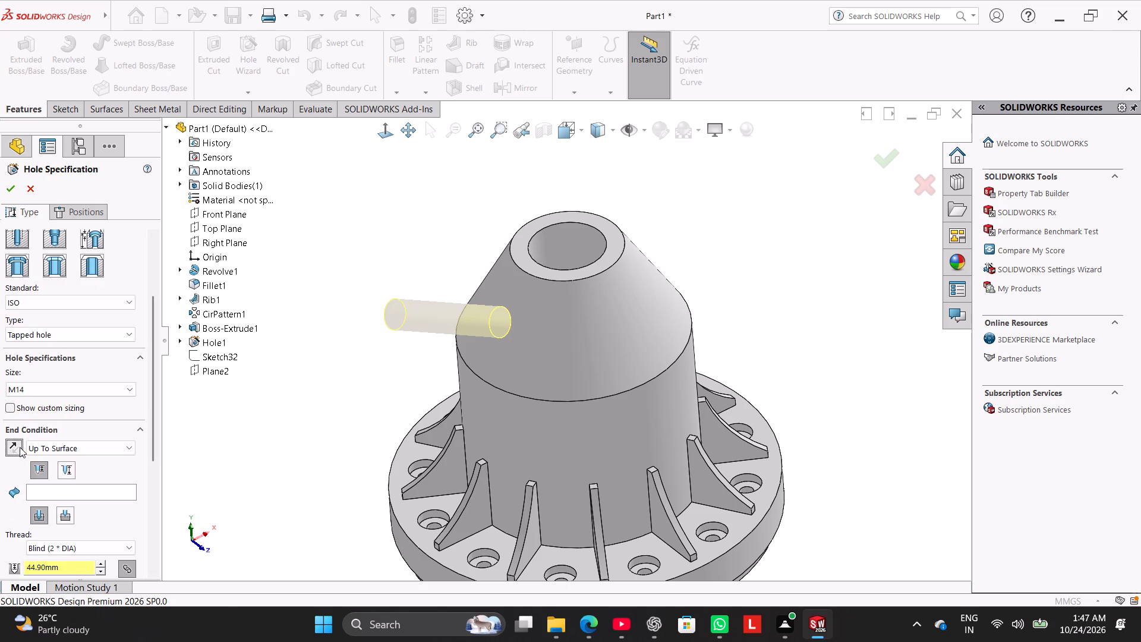
double_click(20, 447)
click(61, 451)
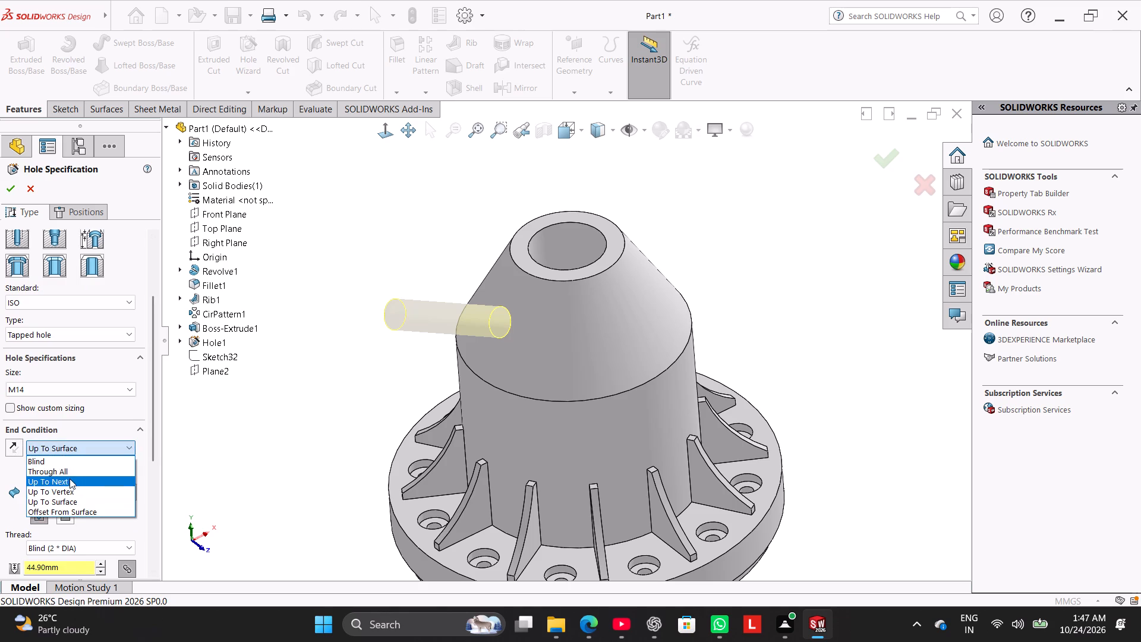
click(70, 479)
middle_drag(278, 404, 247, 525)
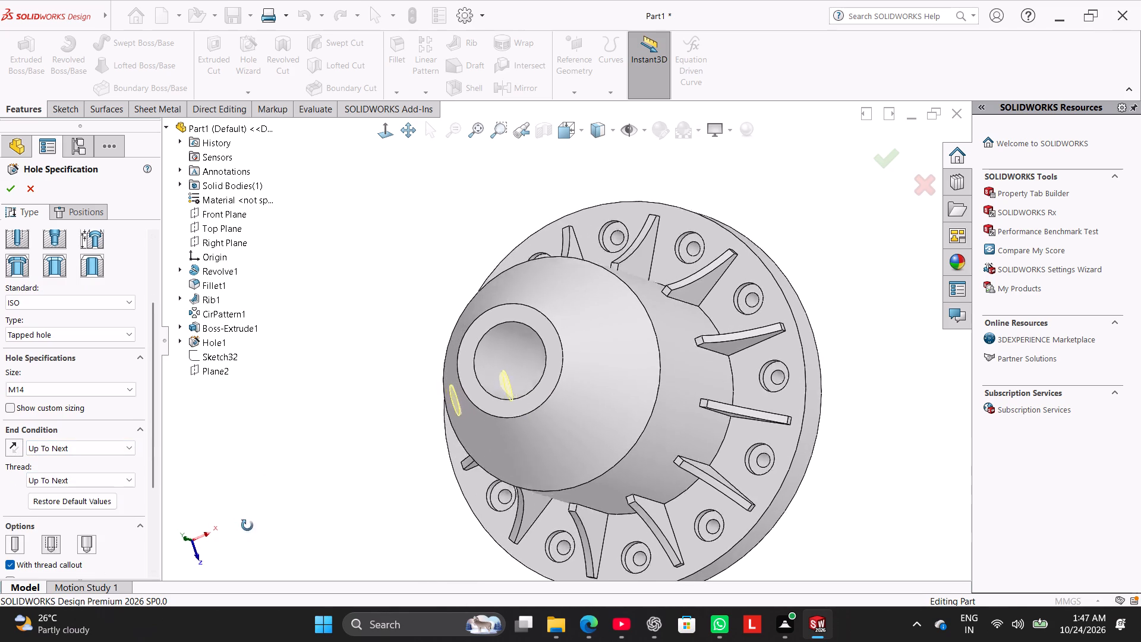
middle_drag(247, 525, 282, 387)
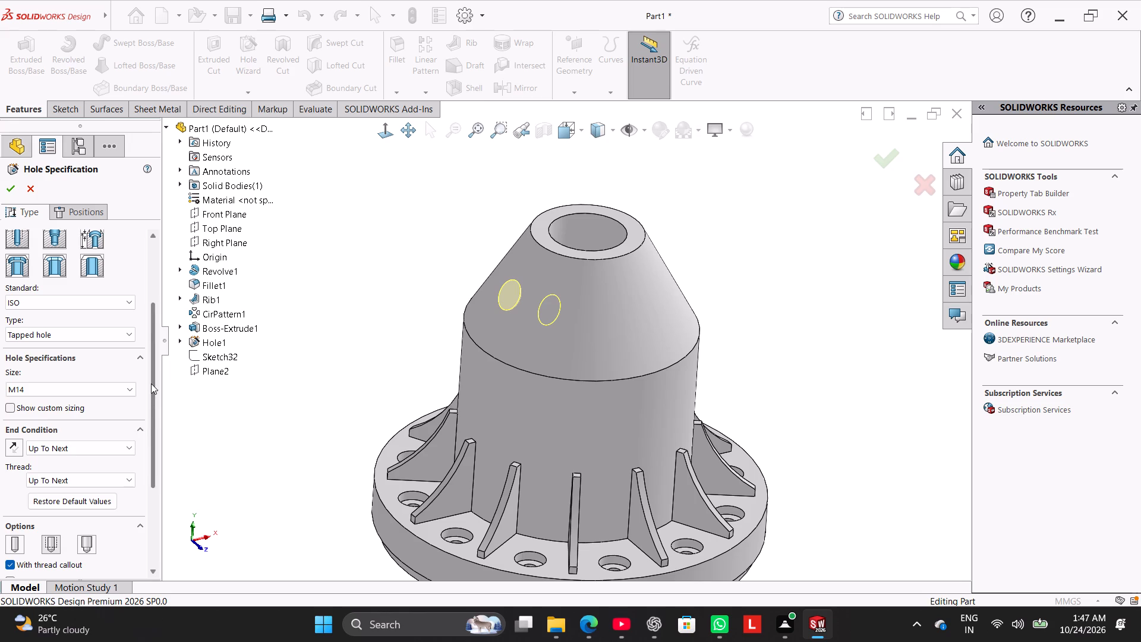
drag(151, 383, 153, 319)
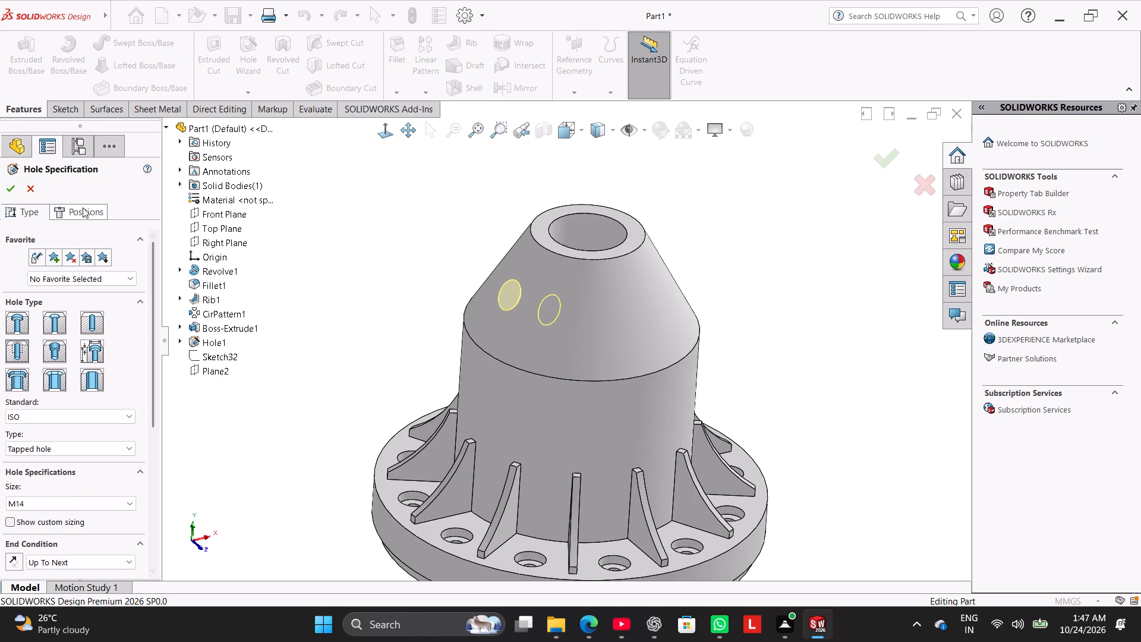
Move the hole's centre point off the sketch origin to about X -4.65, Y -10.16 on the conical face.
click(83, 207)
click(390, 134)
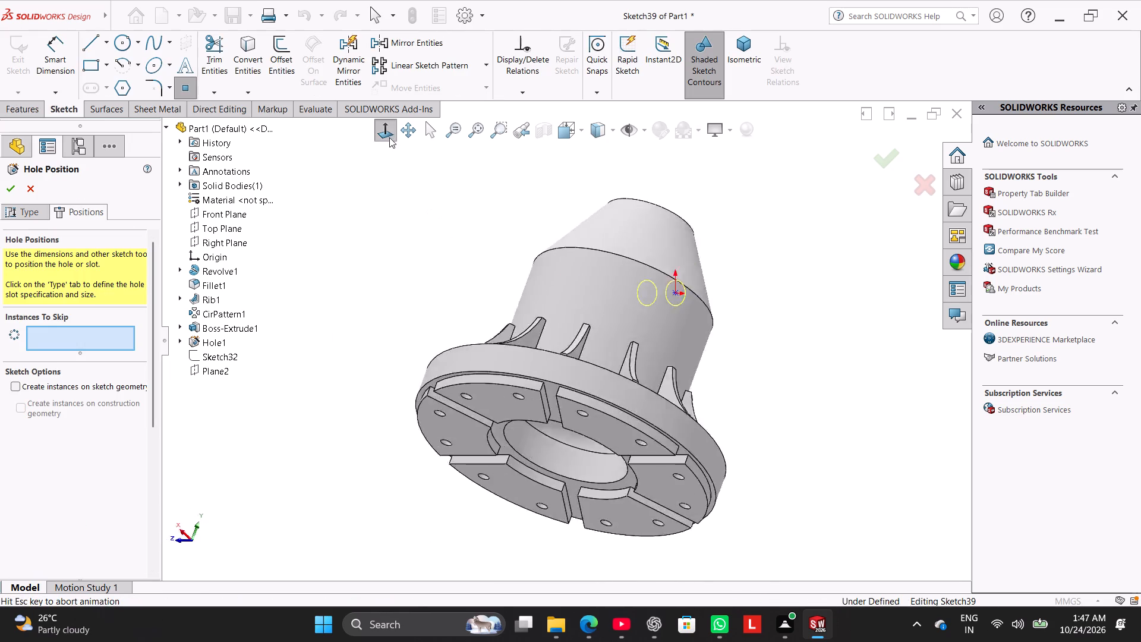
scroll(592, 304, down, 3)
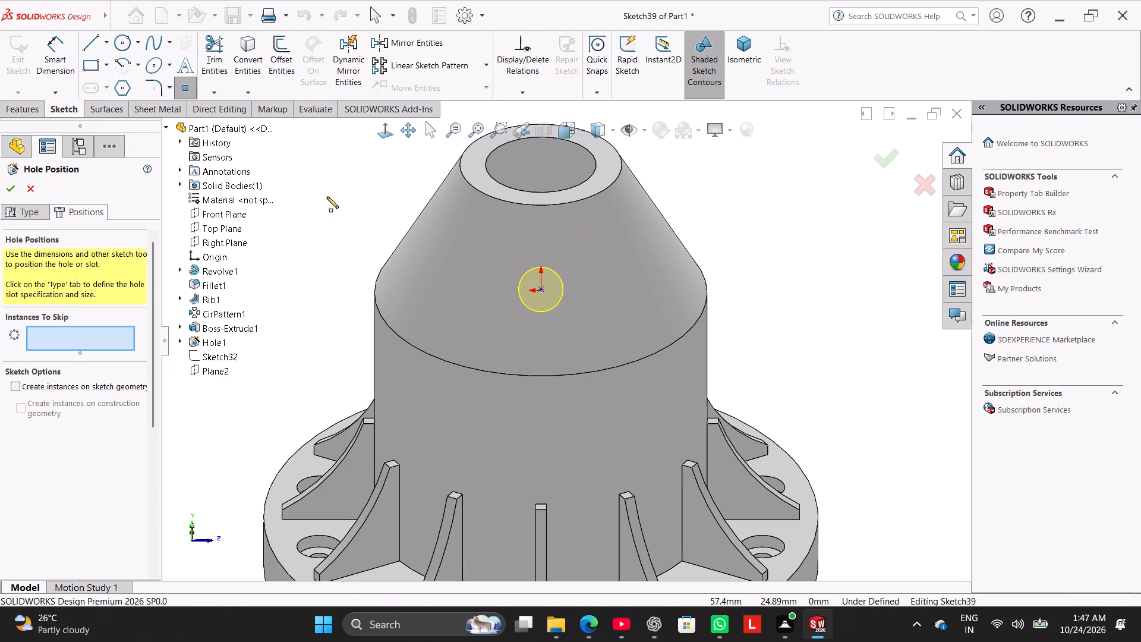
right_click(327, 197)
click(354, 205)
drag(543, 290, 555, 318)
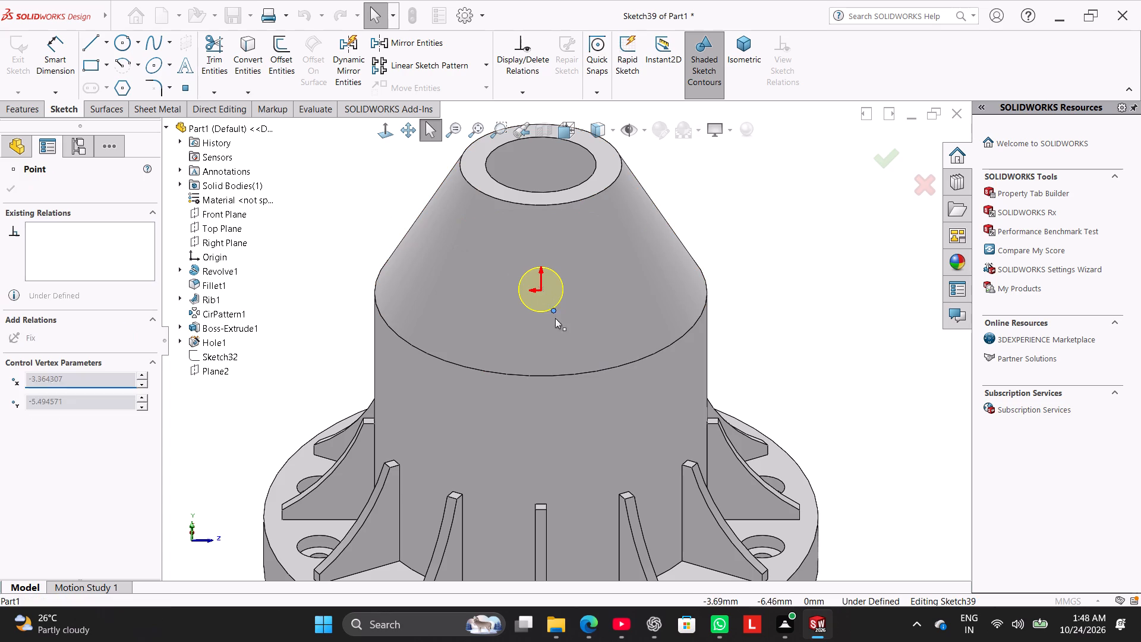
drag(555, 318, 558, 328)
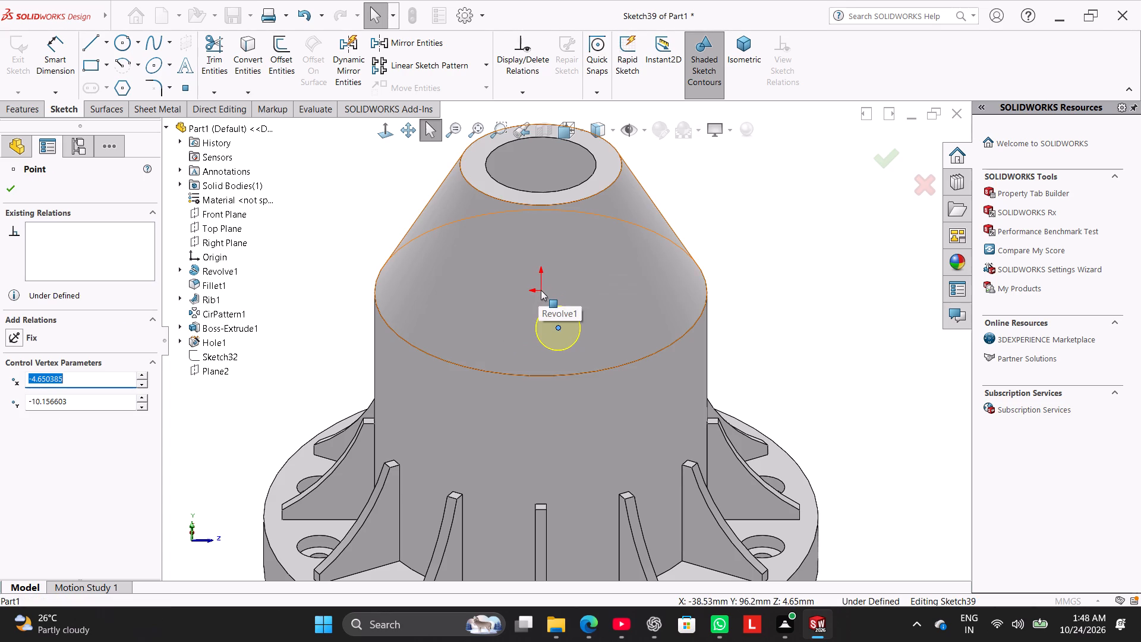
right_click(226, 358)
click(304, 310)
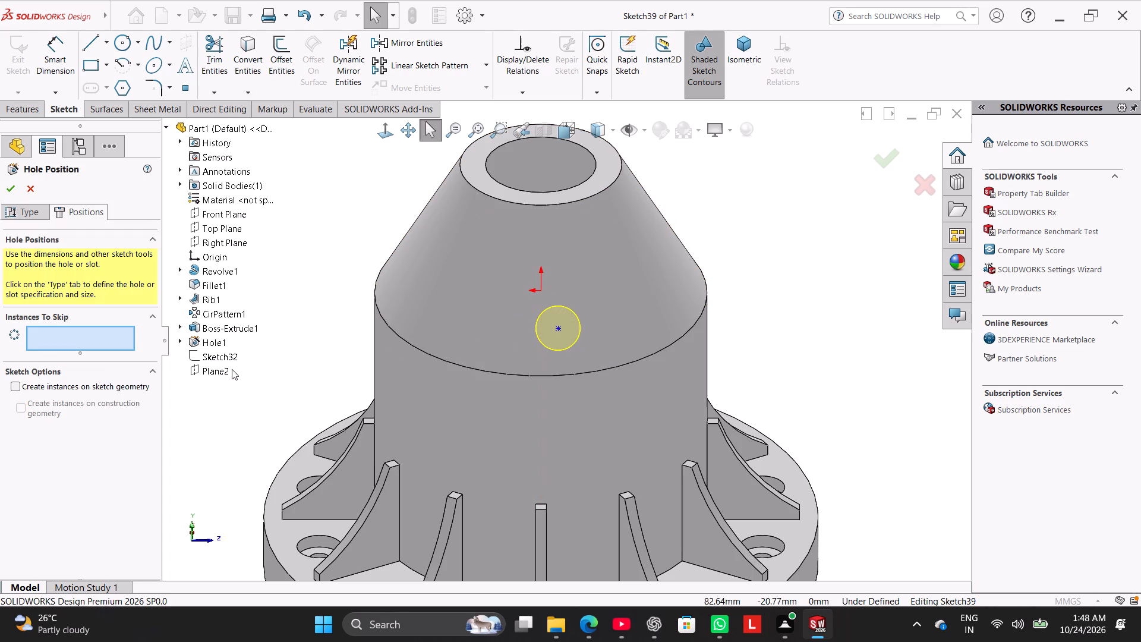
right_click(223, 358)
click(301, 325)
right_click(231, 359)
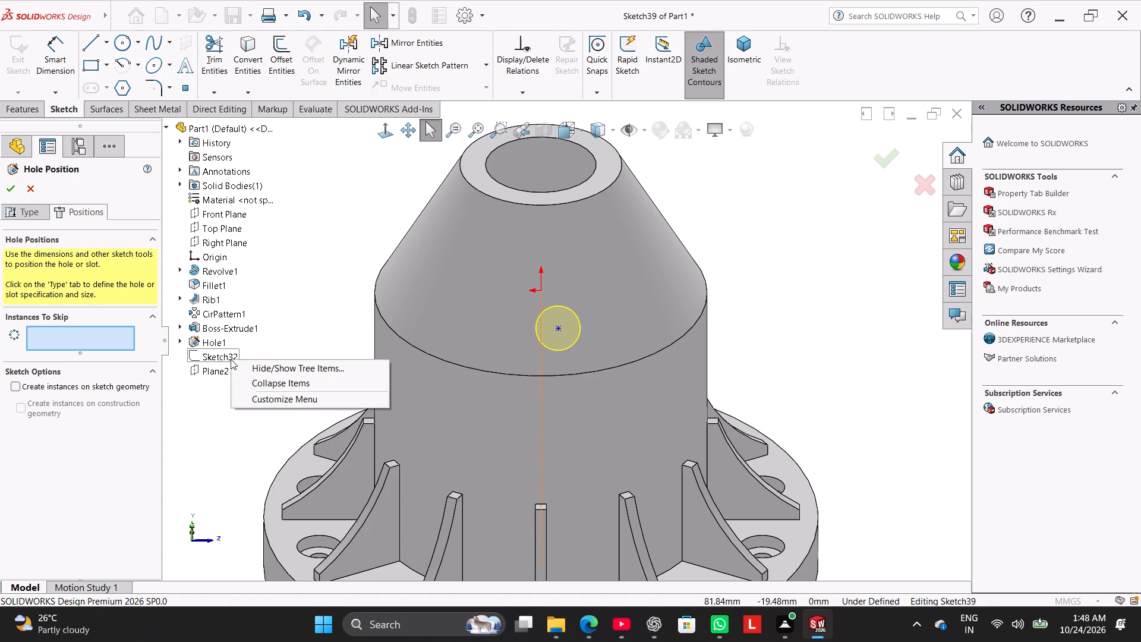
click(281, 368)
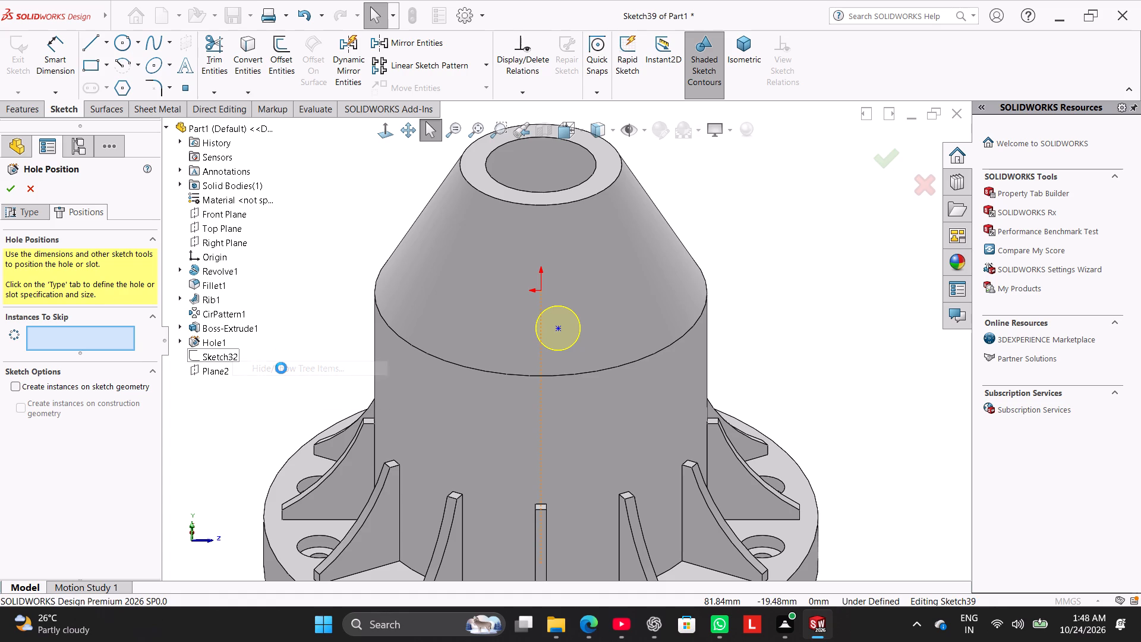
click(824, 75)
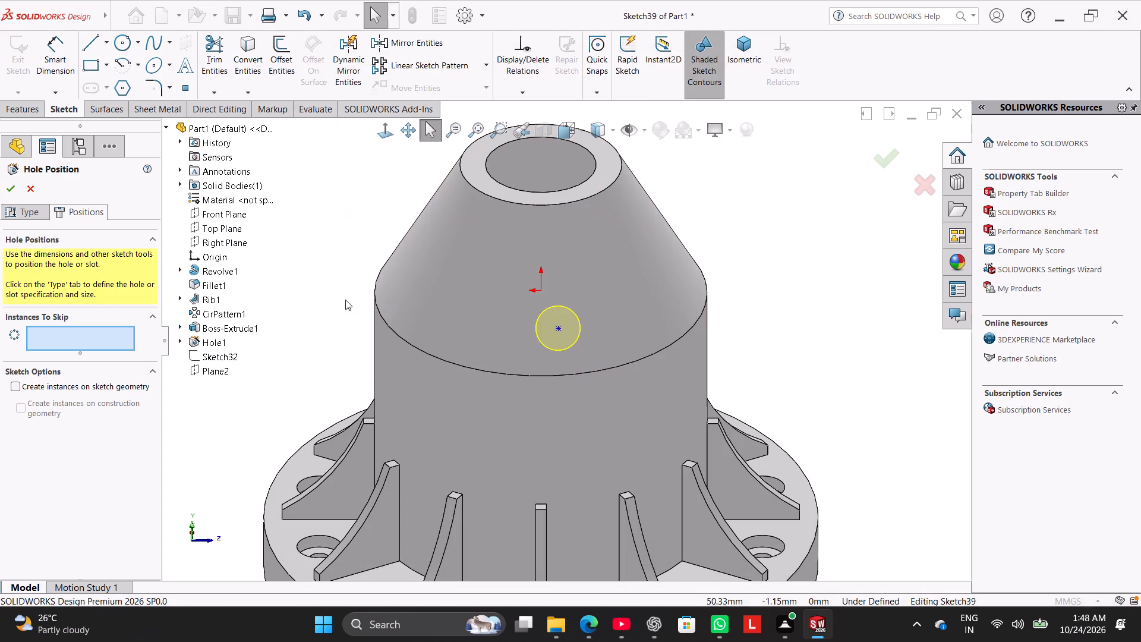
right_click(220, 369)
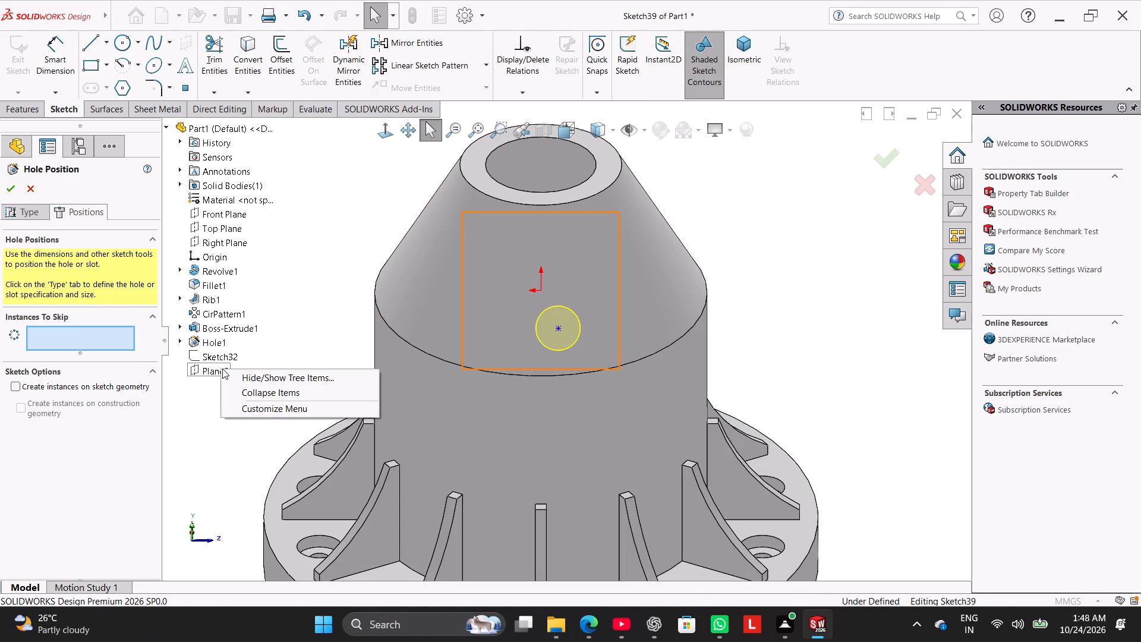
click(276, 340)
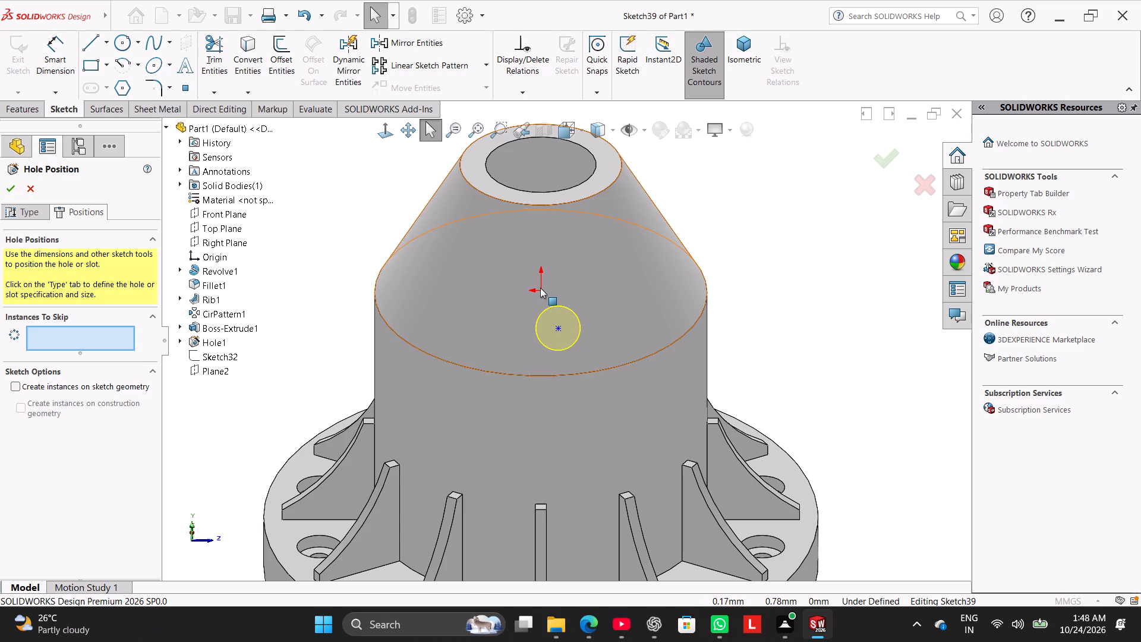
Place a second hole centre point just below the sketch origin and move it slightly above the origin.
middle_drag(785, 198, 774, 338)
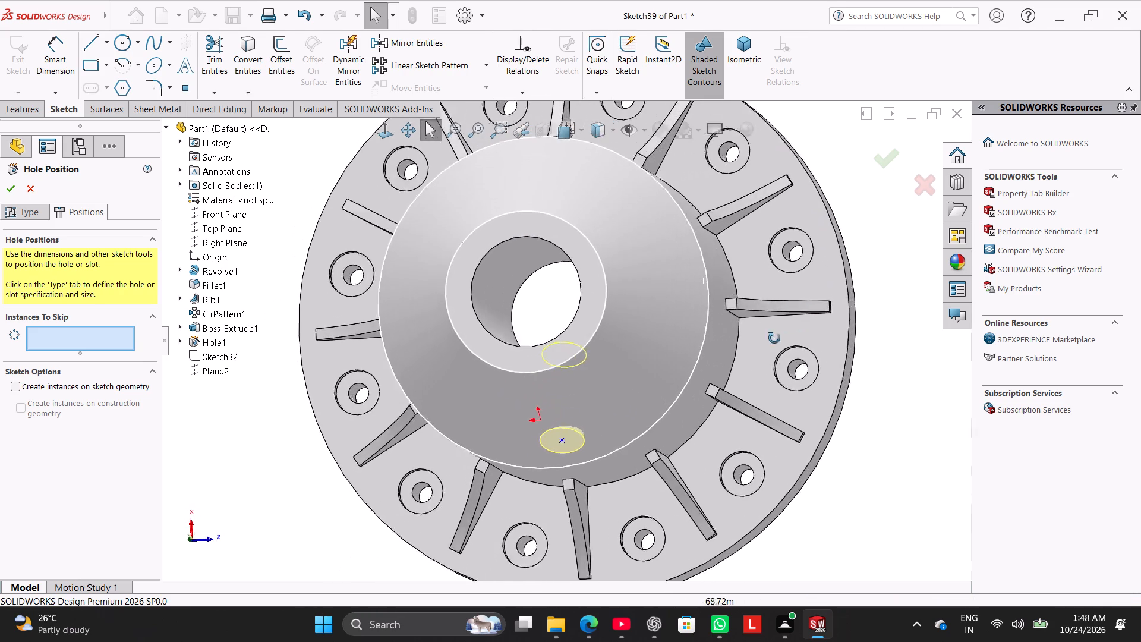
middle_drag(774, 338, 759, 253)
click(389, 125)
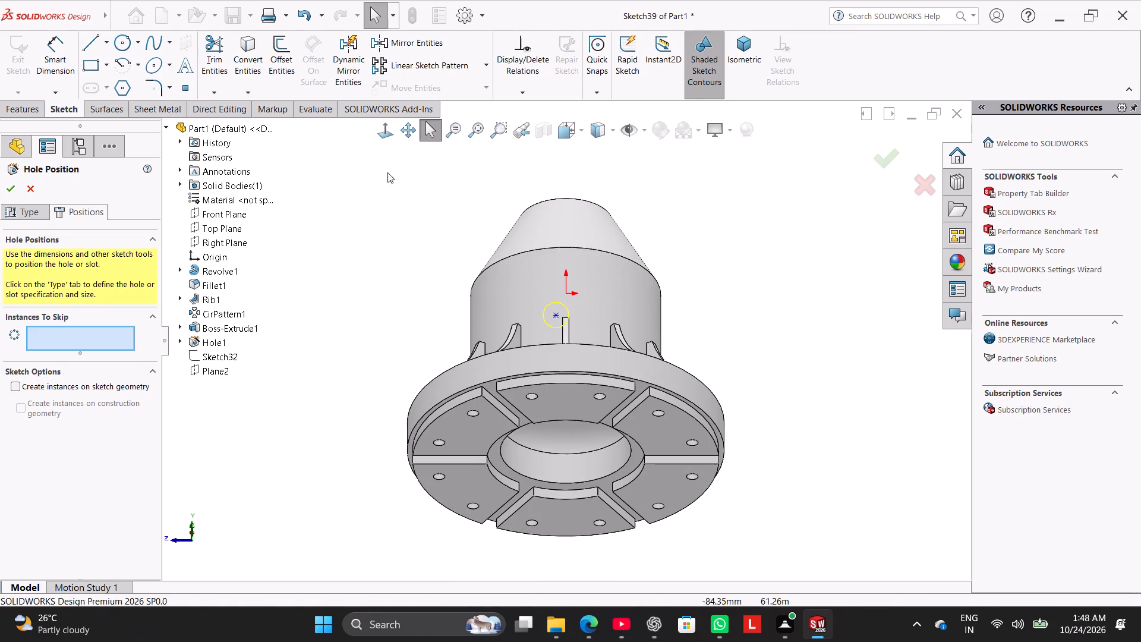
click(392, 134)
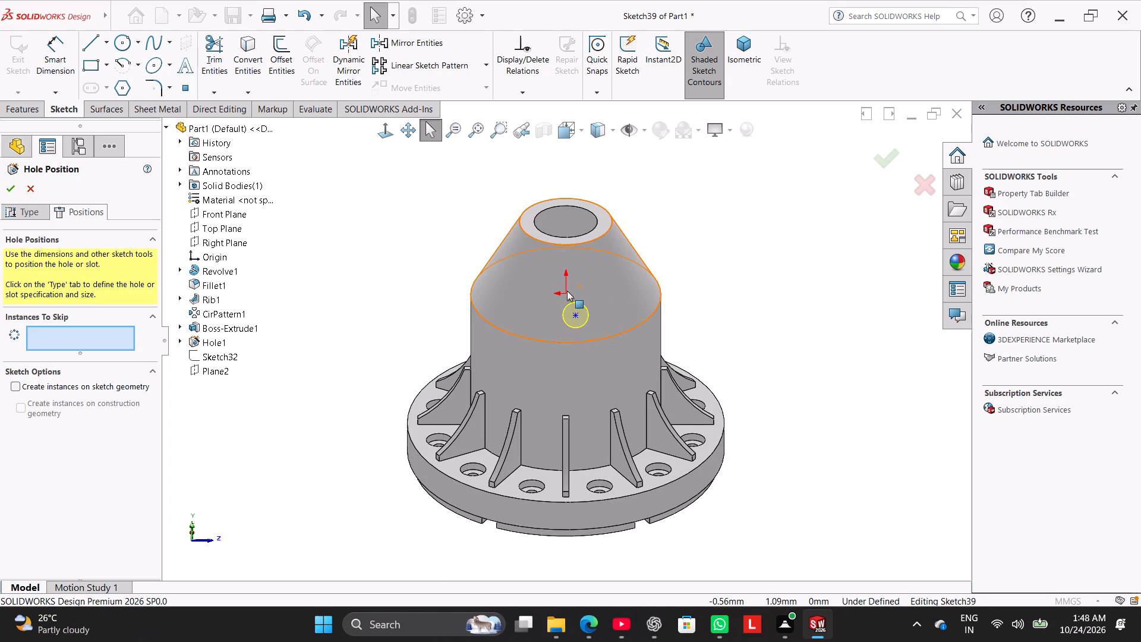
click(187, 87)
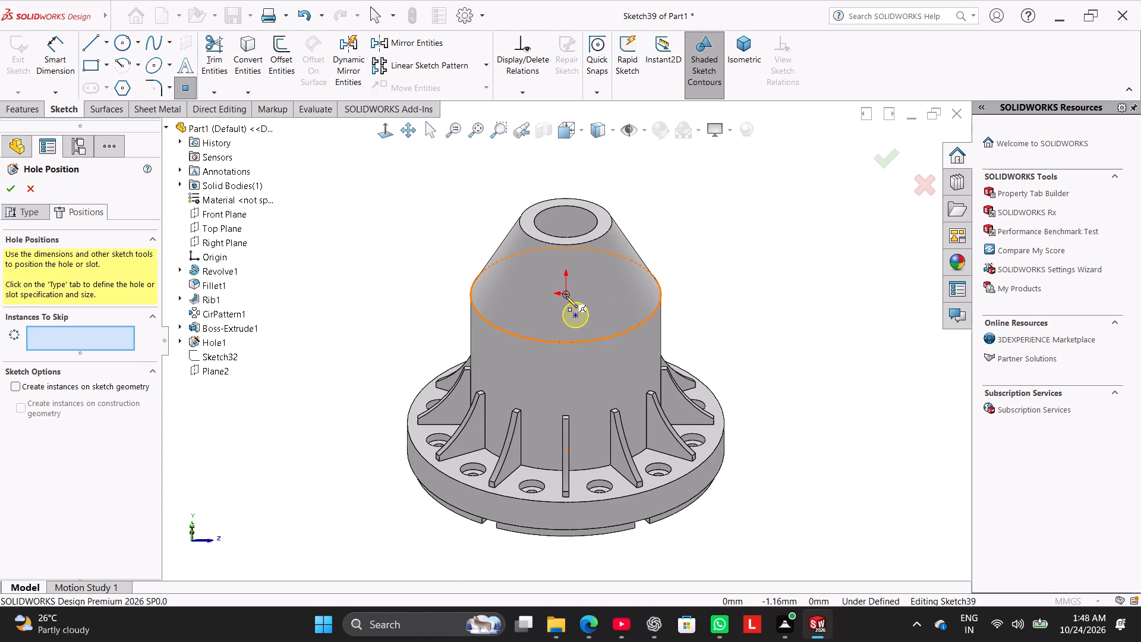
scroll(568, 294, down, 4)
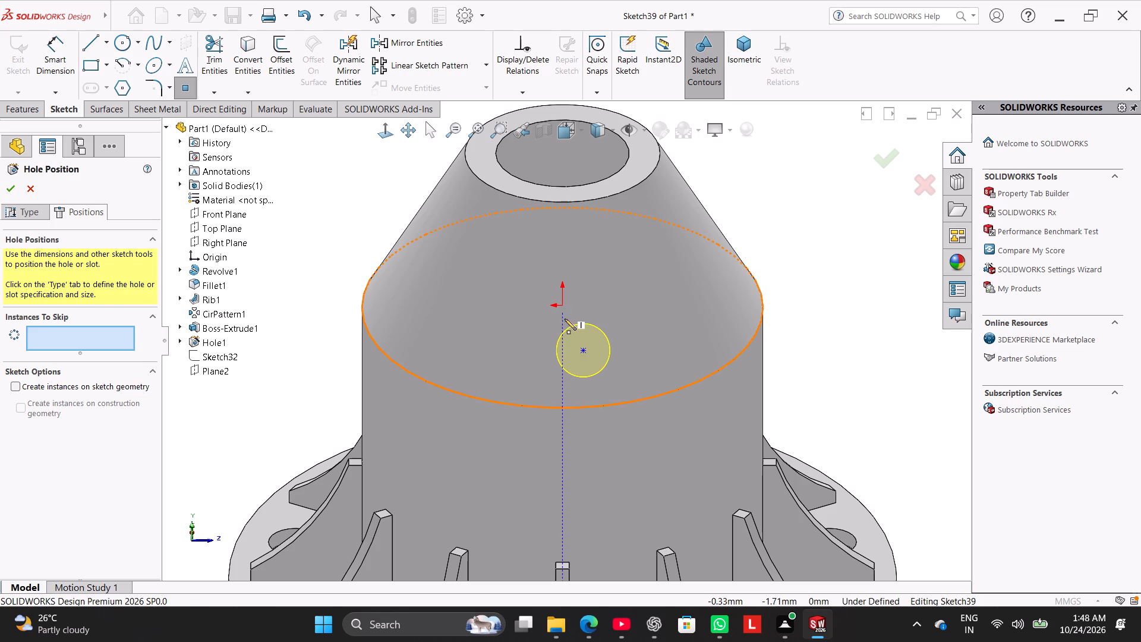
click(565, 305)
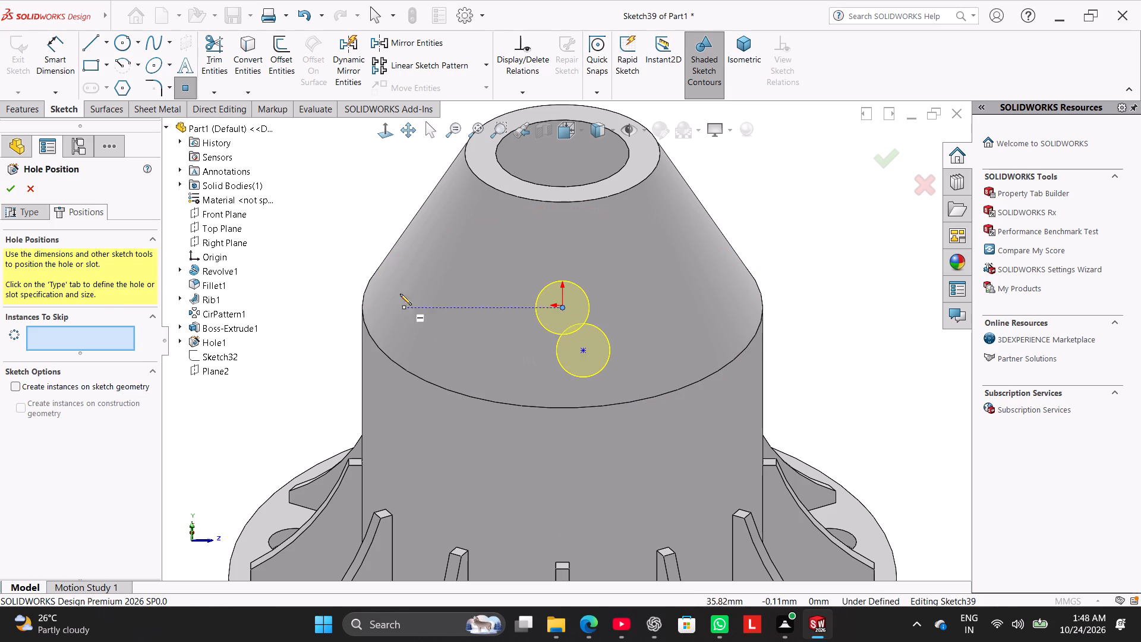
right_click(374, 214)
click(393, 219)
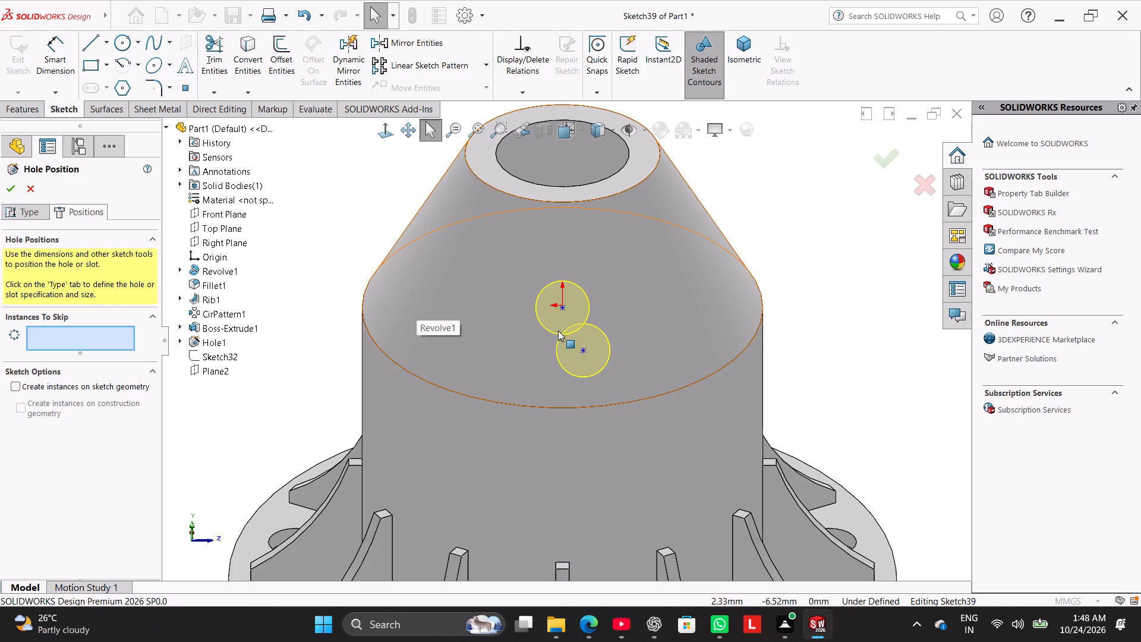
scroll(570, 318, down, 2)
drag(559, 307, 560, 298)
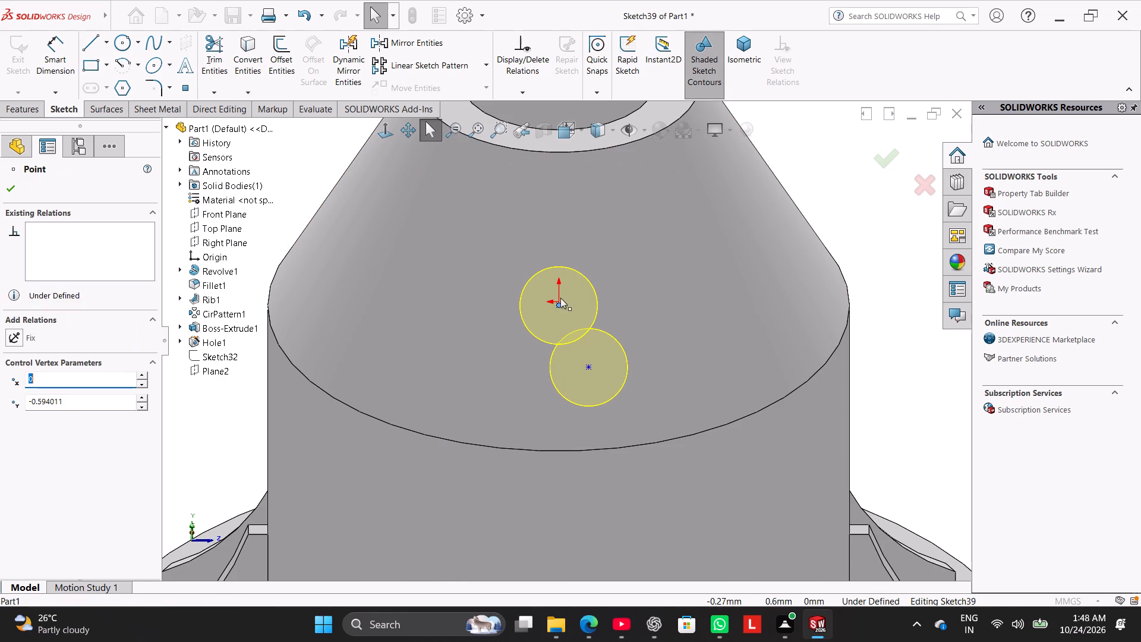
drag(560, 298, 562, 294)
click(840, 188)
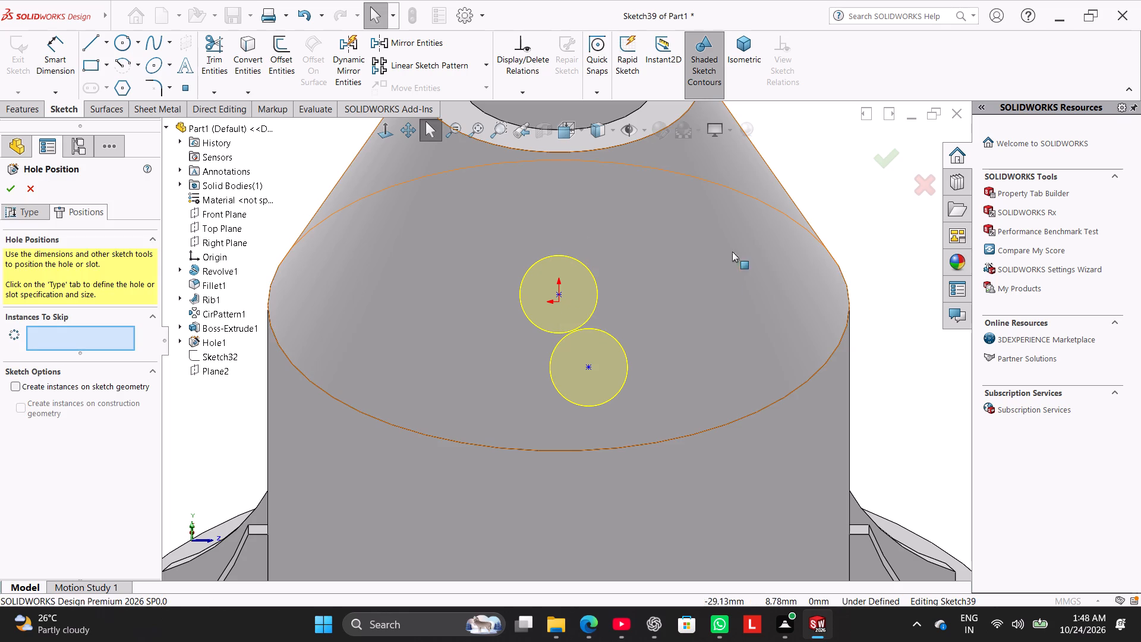
Delete both hole centre points from the hole position sketch.
right_click(588, 369)
click(629, 525)
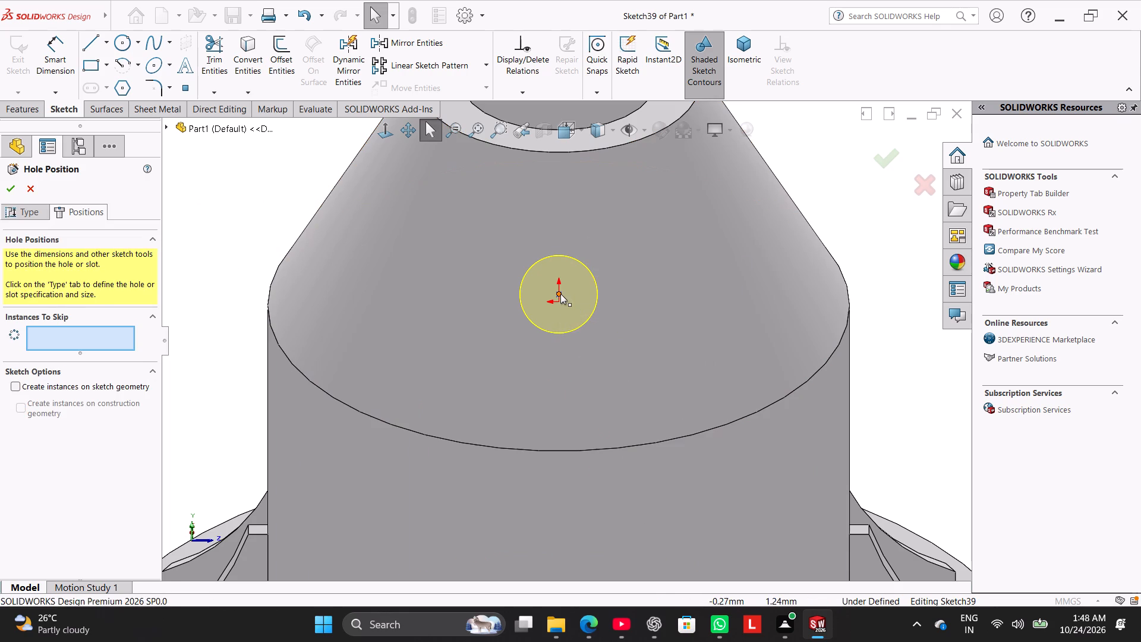
right_click(560, 294)
click(621, 453)
scroll(535, 339, up, 2)
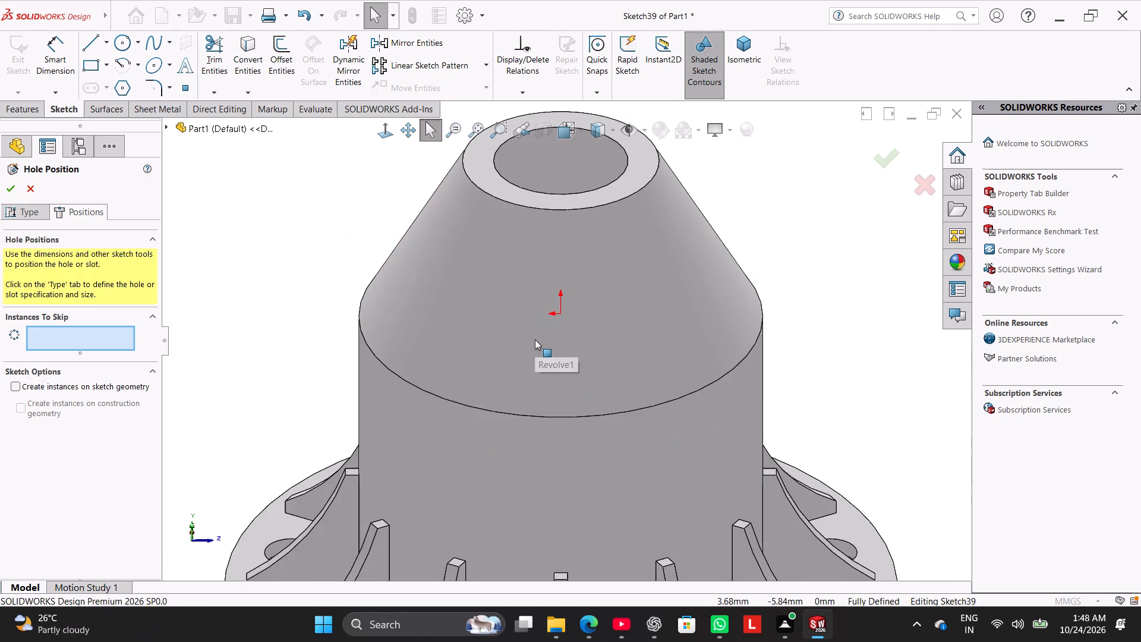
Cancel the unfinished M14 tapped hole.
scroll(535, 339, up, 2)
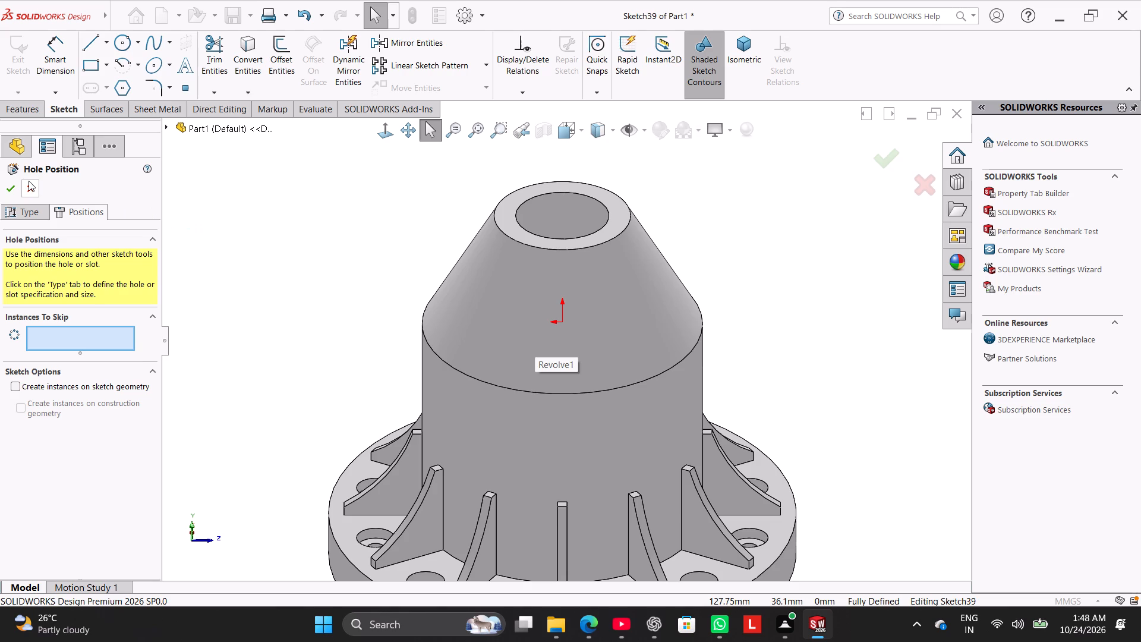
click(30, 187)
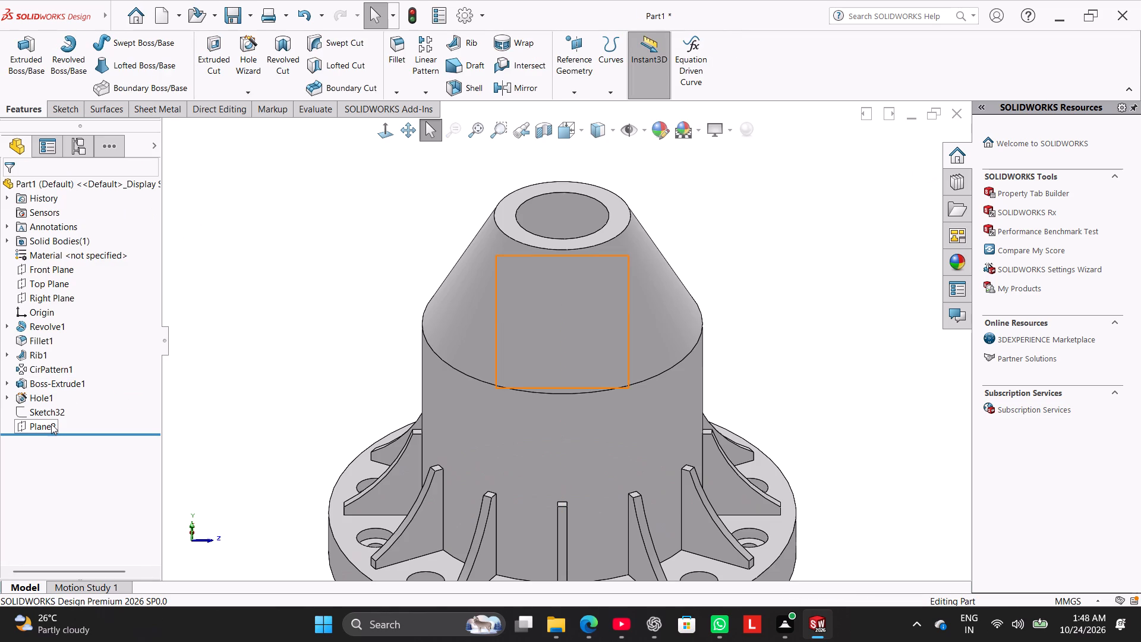
Start a new sketch on Plane2.
right_click(51, 423)
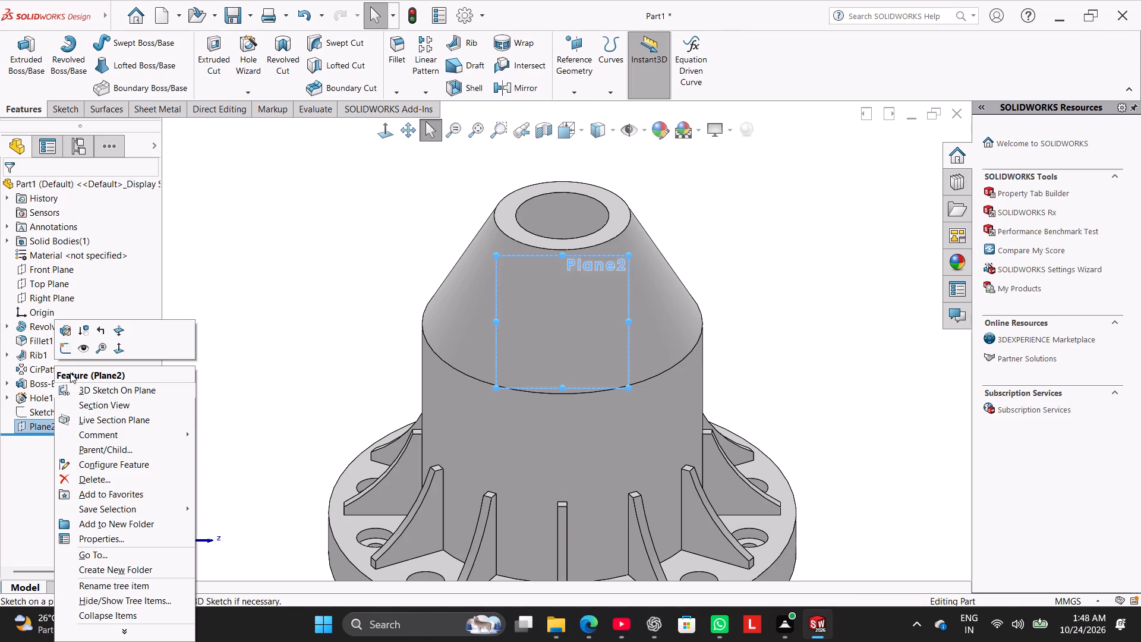
click(72, 355)
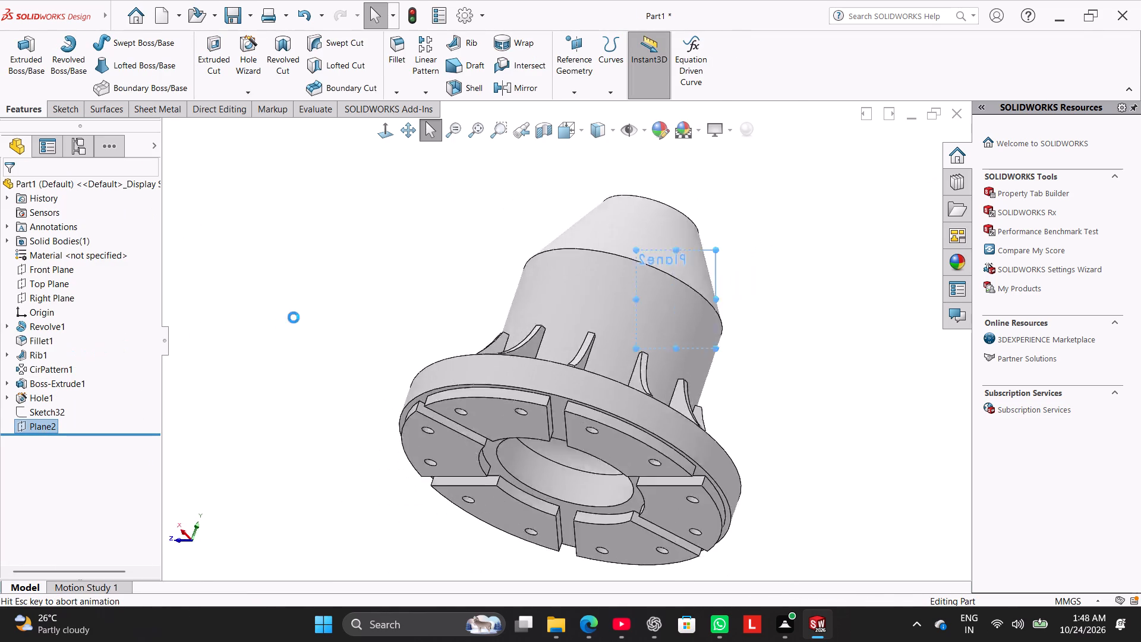
click(391, 136)
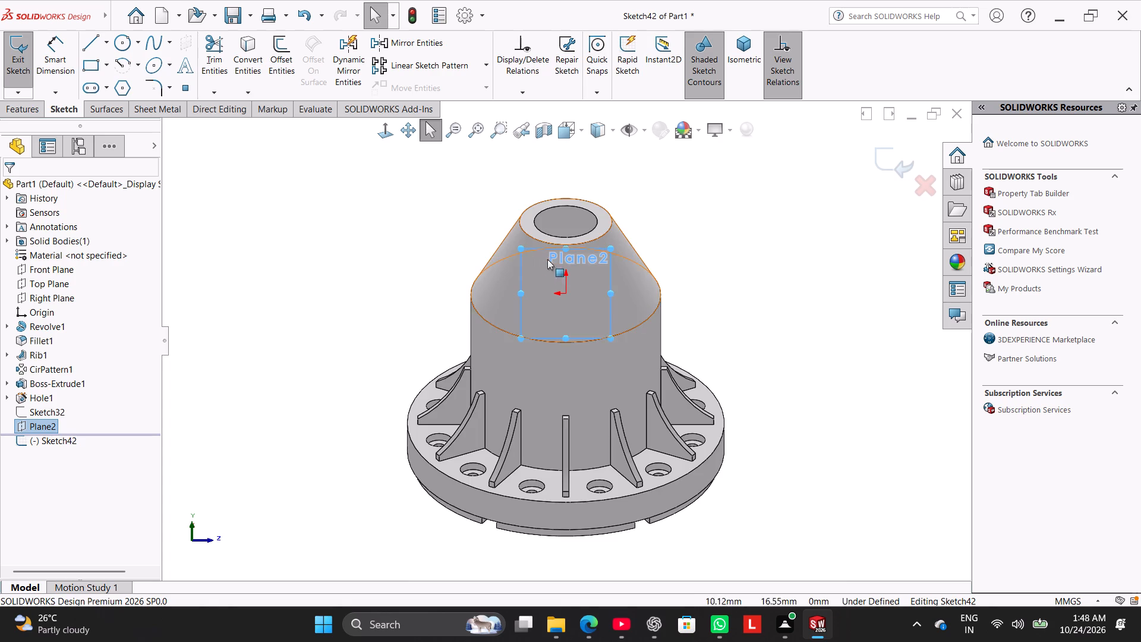
scroll(559, 264, down, 3)
click(287, 209)
click(126, 39)
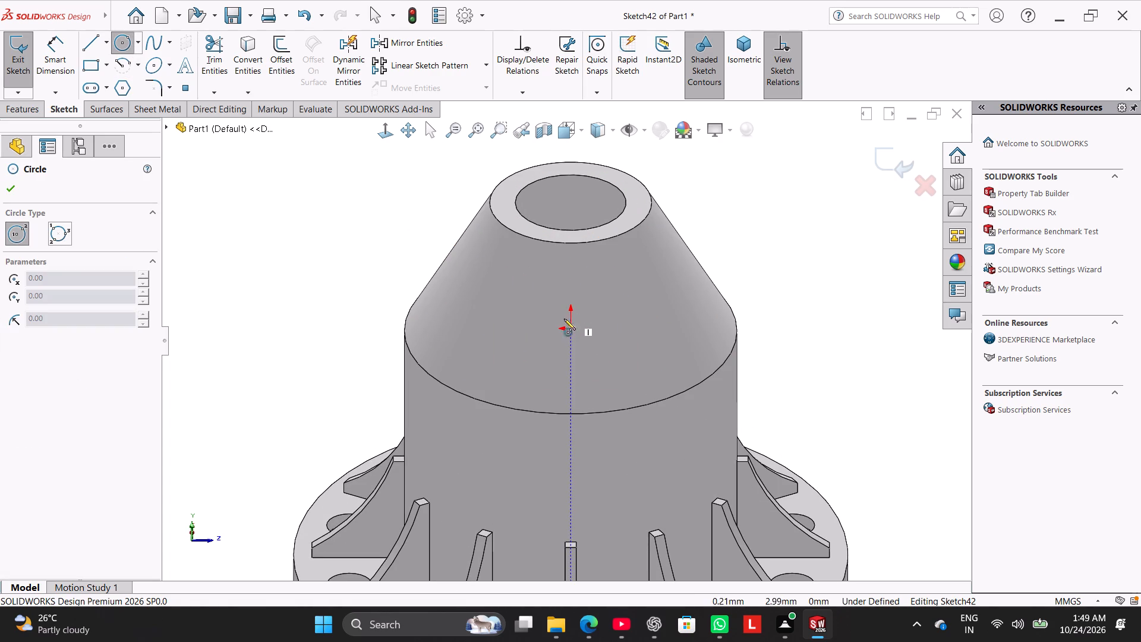
click(17, 190)
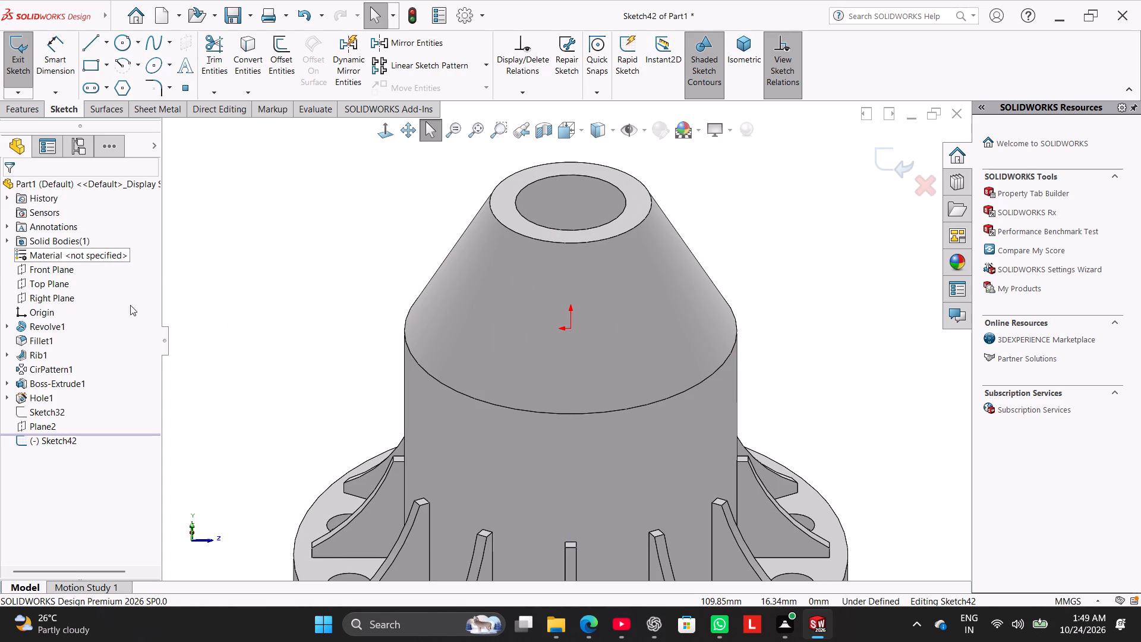
Show Sketch32 so its centreline can be used as a reference for the new sketch.
right_click(51, 408)
click(70, 387)
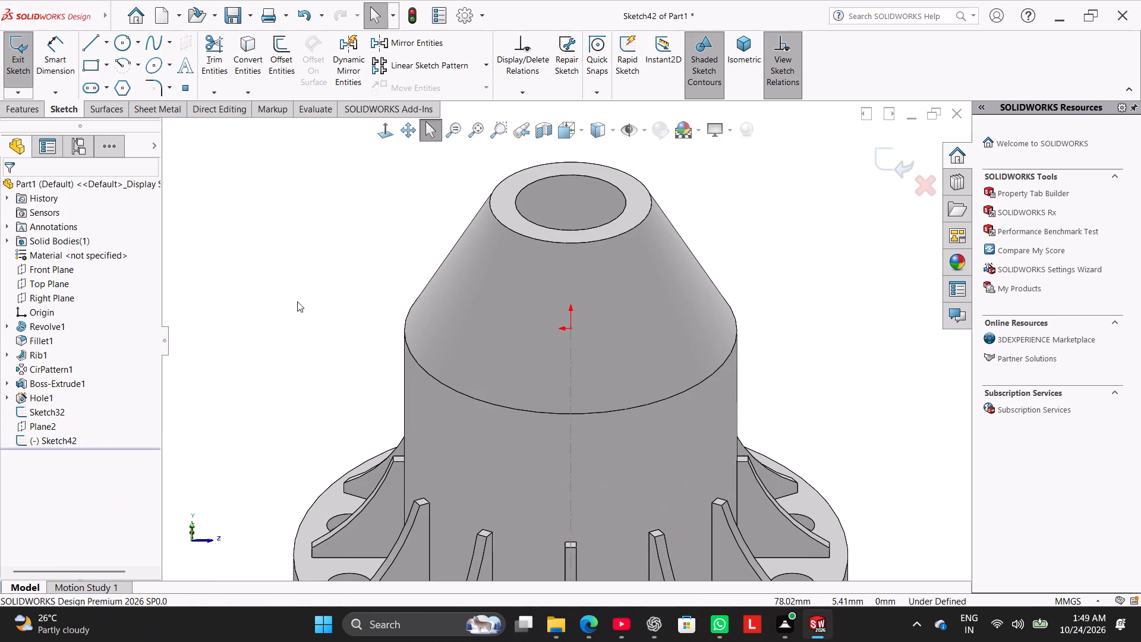
click(316, 289)
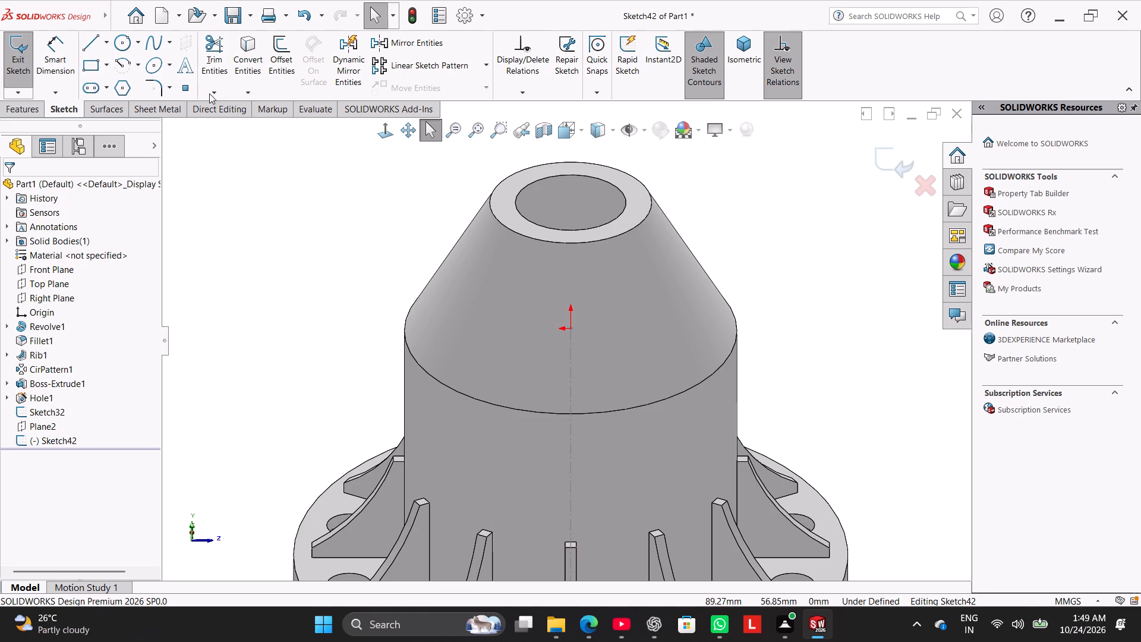
Sketch a circle of about 20.5 mm diameter centred on the sketch origin on the conical face.
click(114, 43)
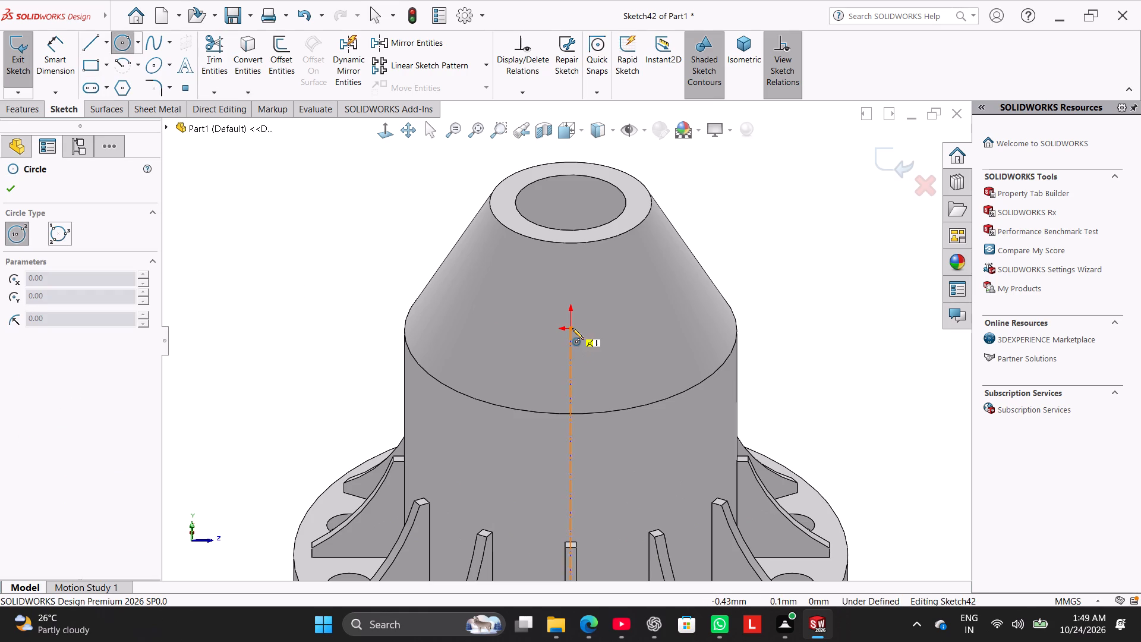
click(572, 328)
click(597, 355)
right_click(358, 259)
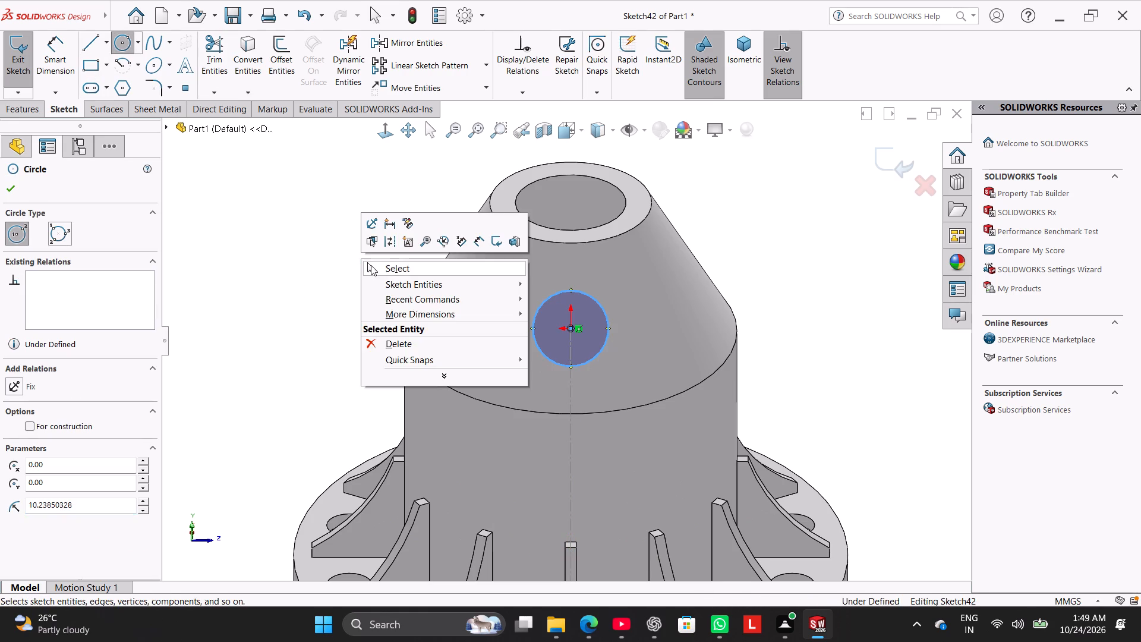
click(376, 266)
Dimension the circle's diameter.
click(74, 51)
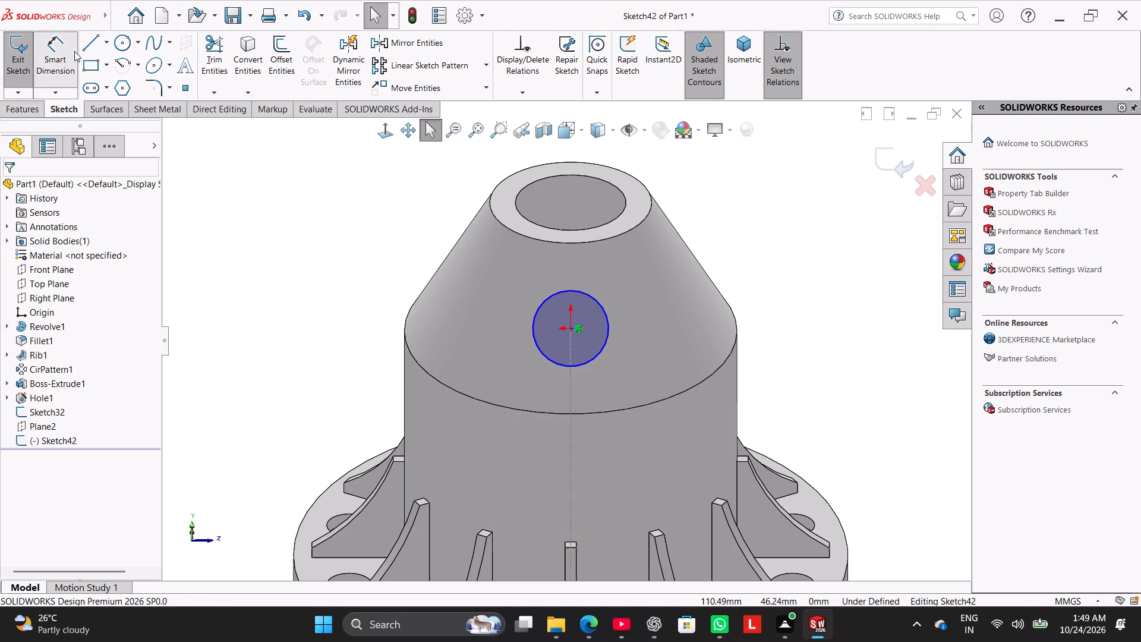
click(546, 300)
click(417, 239)
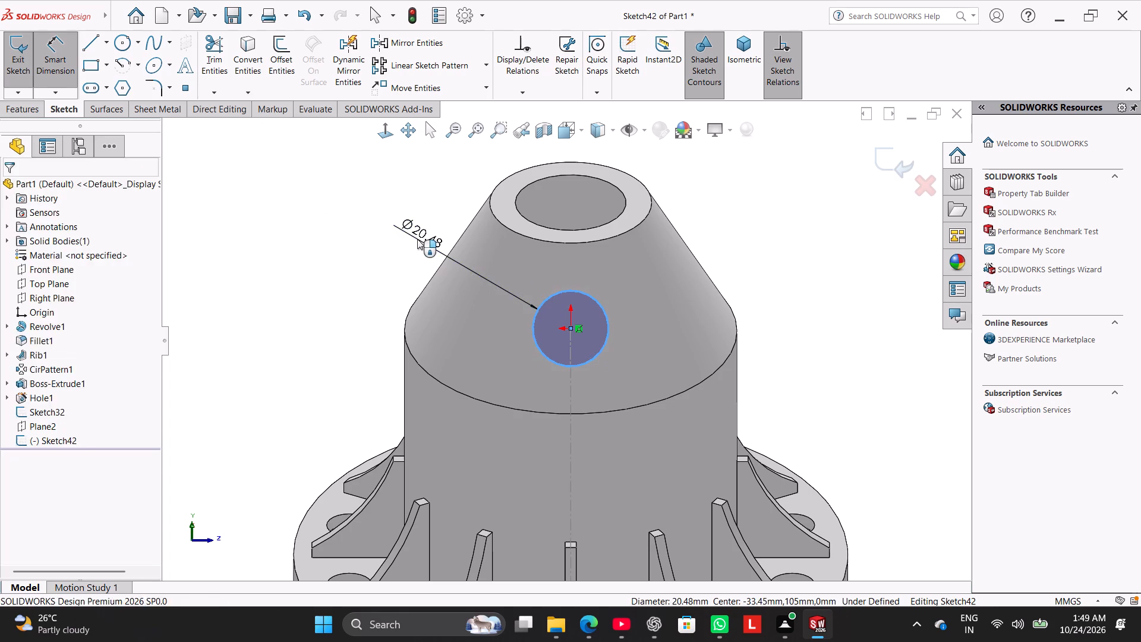
click(456, 150)
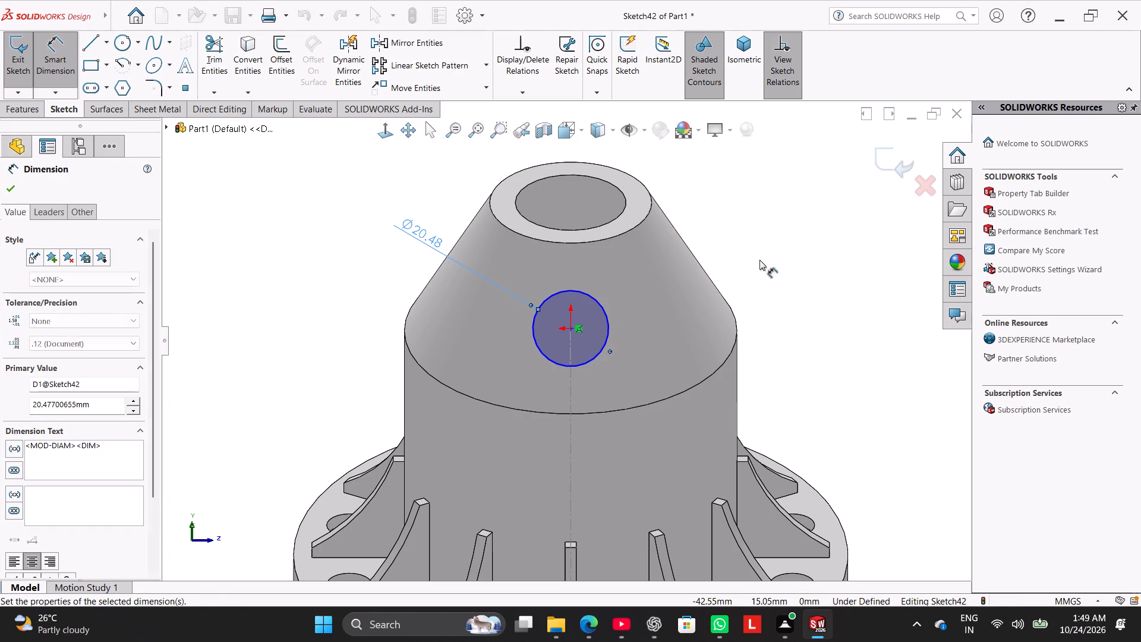
right_click(799, 243)
click(827, 279)
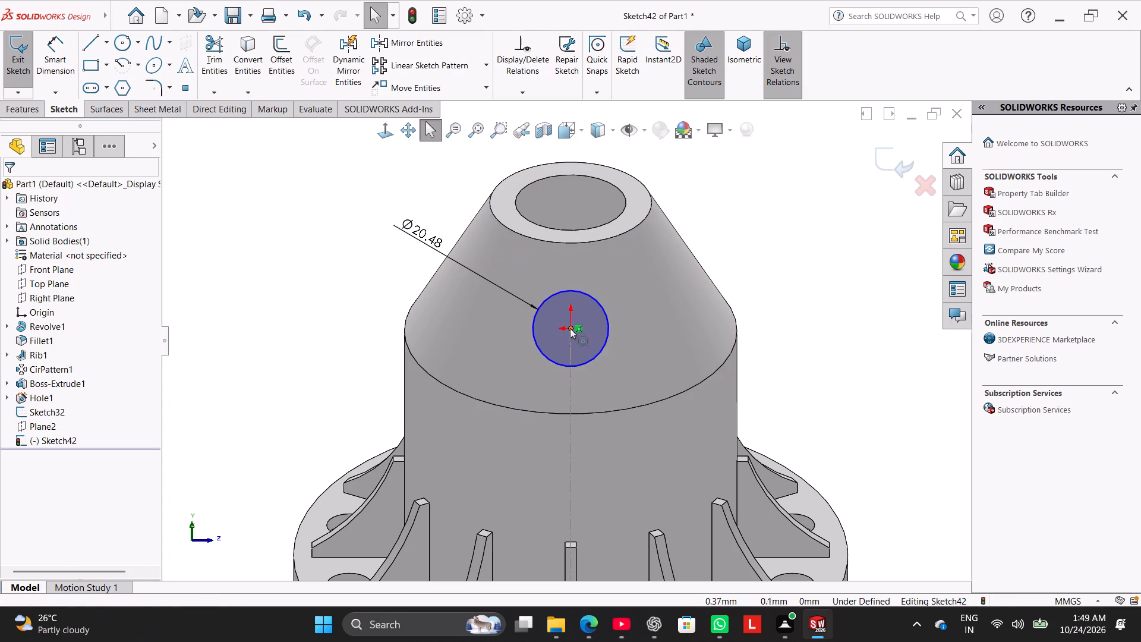
Move the circle's centre down along the Sketch32 centreline to about Y -20.96.
drag(573, 329, 585, 368)
click(696, 216)
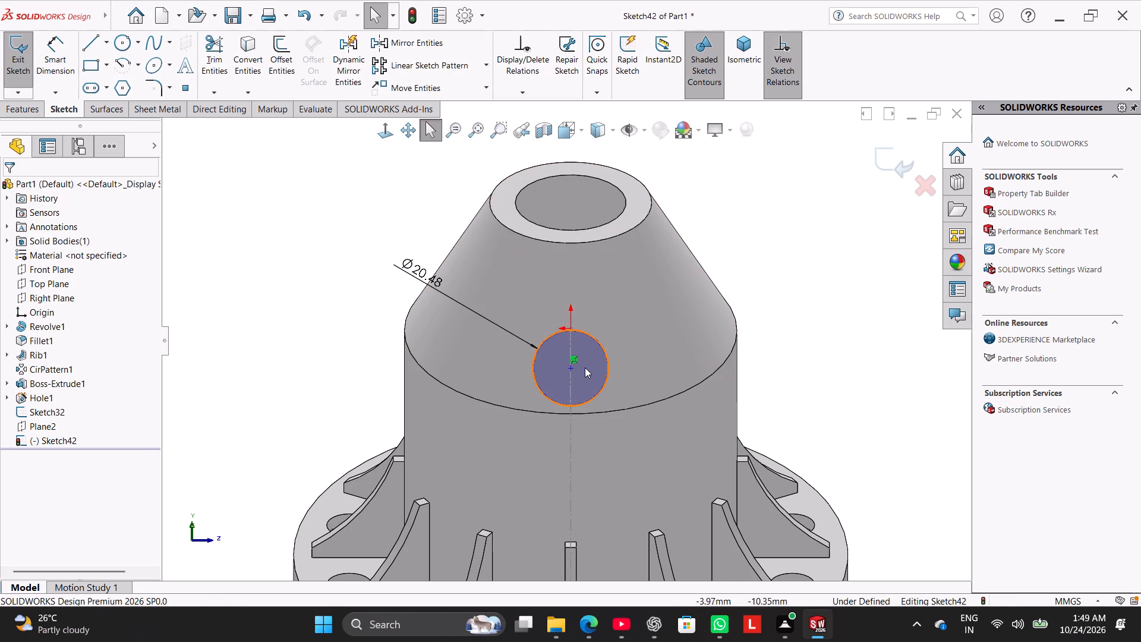
ctrl+click(571, 369)
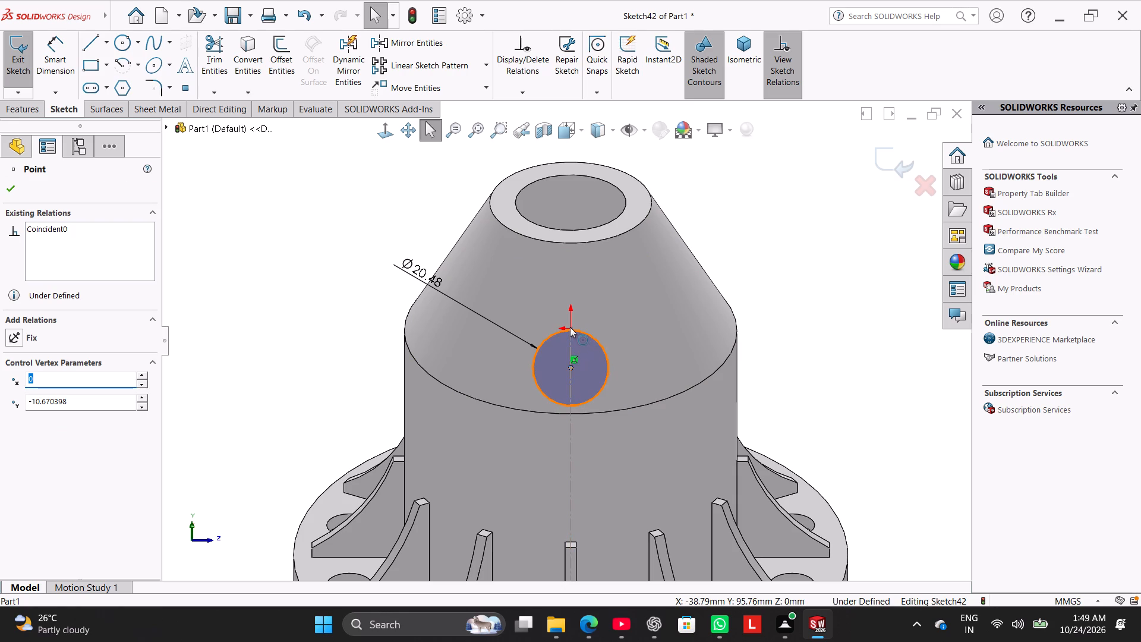
drag(569, 368, 582, 406)
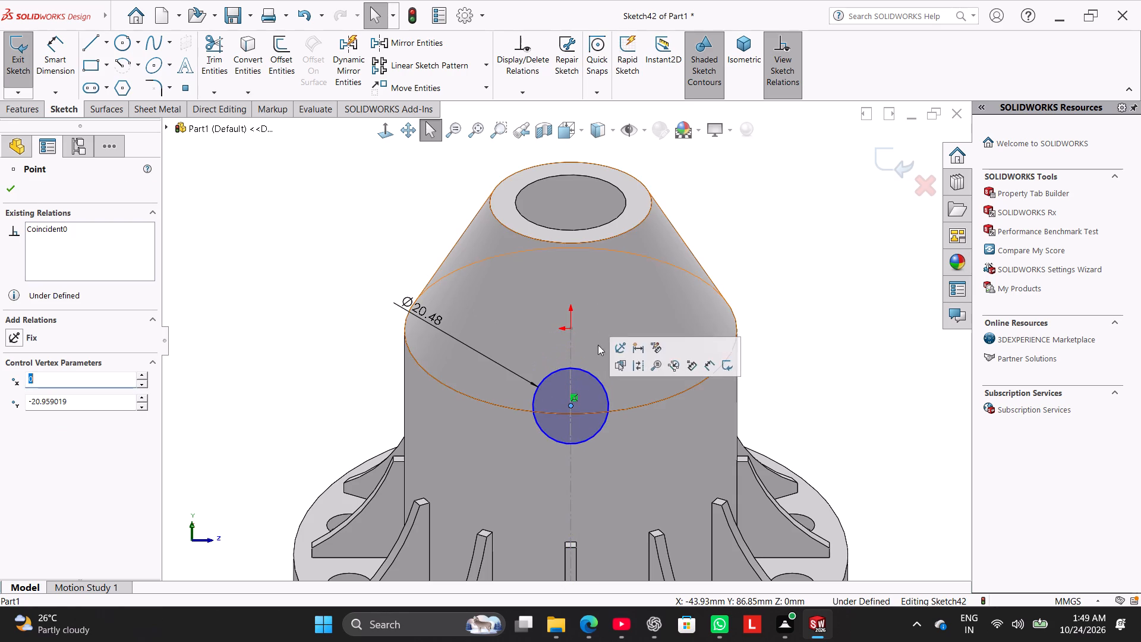
click(712, 215)
ctrl+click(569, 407)
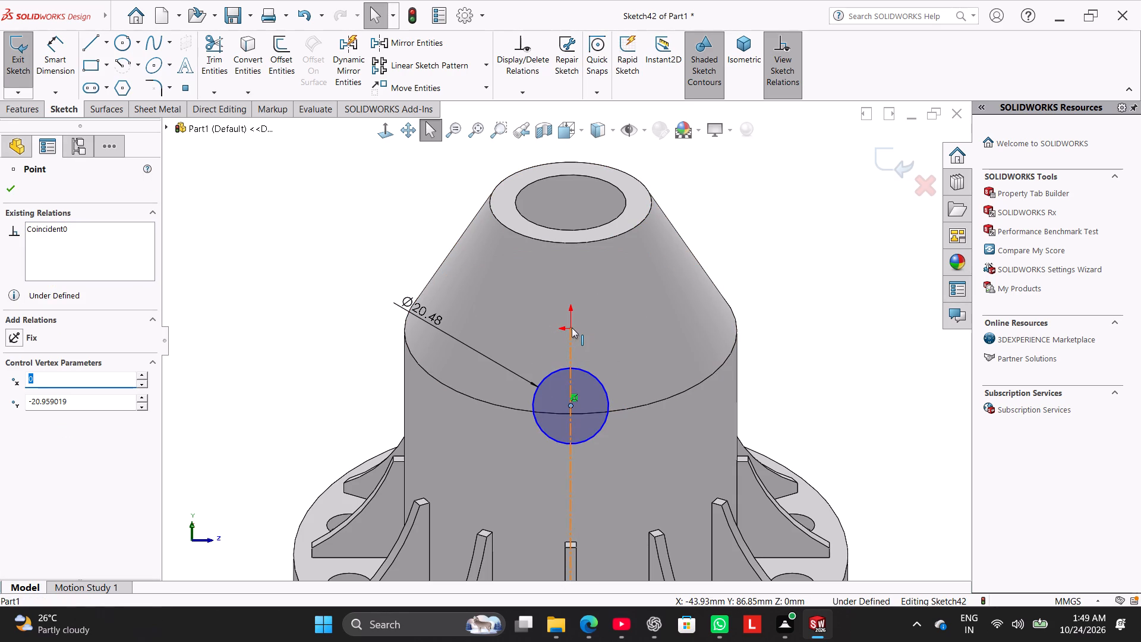
click(10, 193)
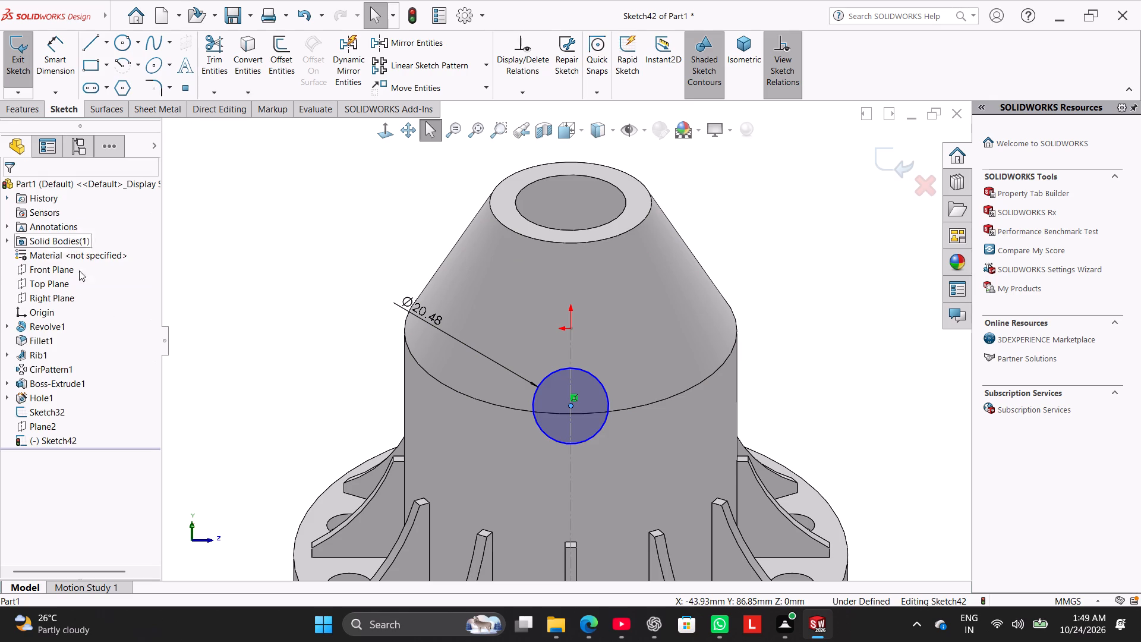
Make Plane2 visible and exit the circle sketch.
right_click(50, 423)
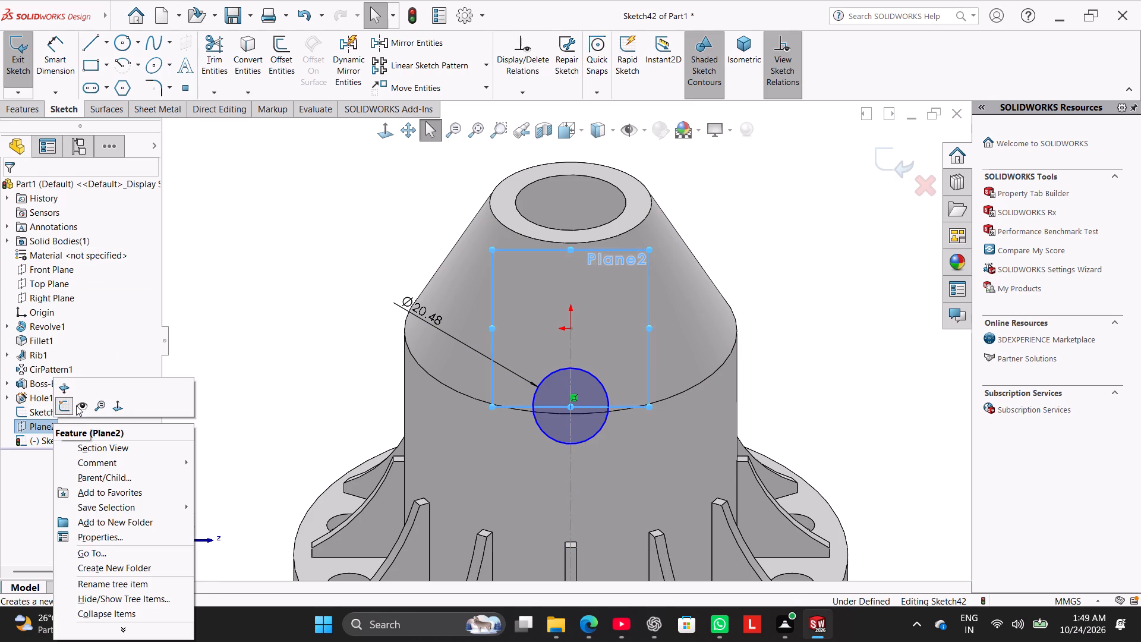
click(76, 405)
click(238, 289)
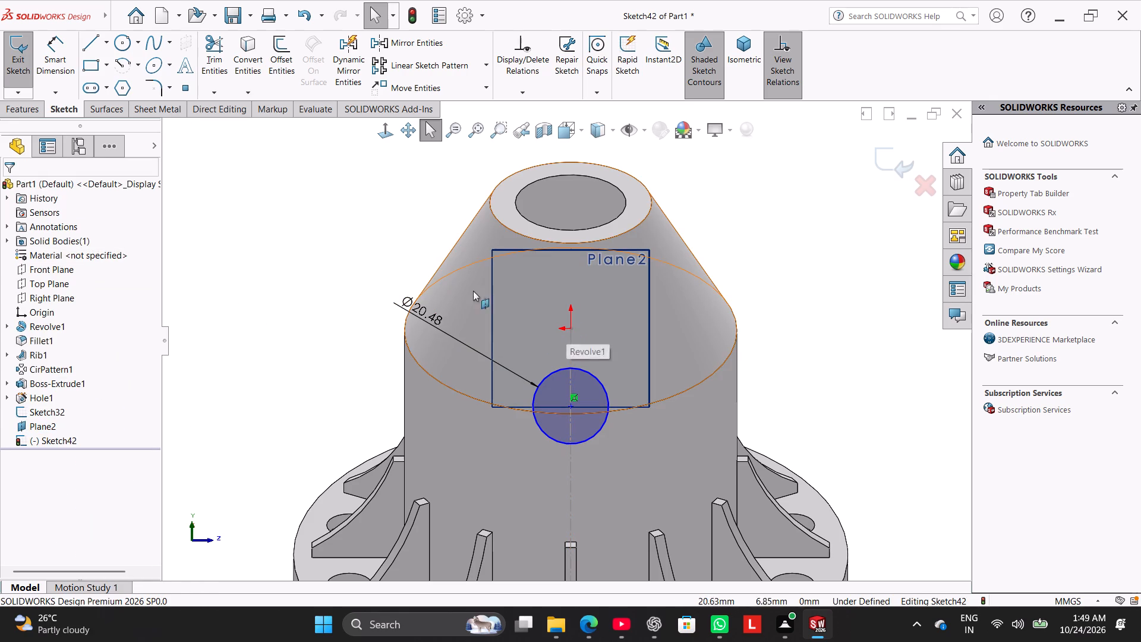
click(28, 58)
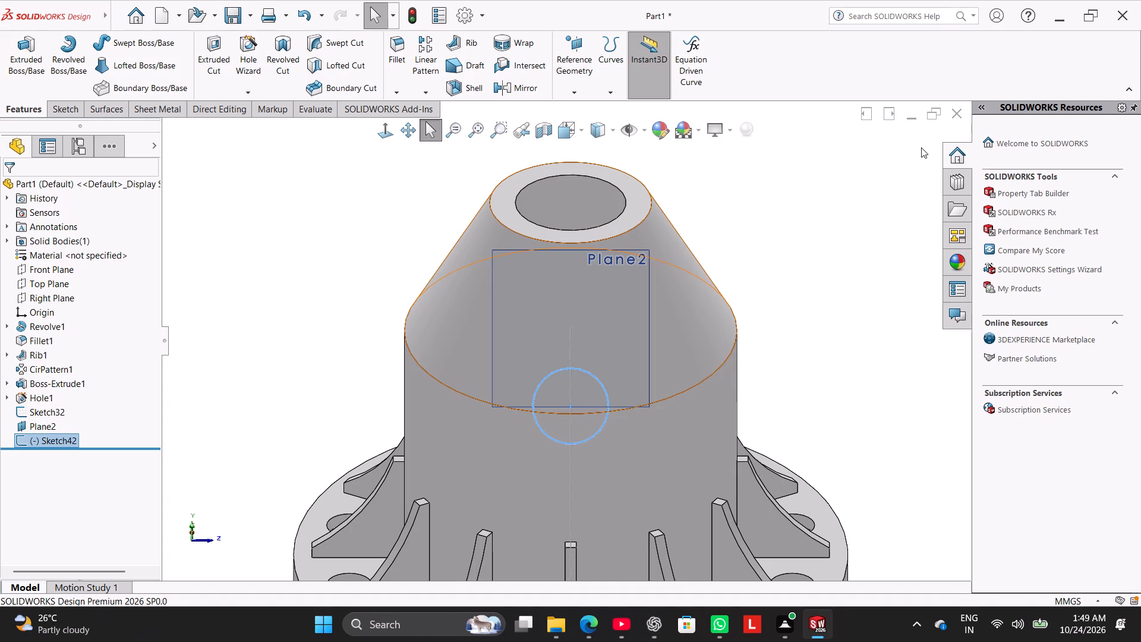
Save the part as Part1.SLDPRT in the Worked folder and close the document.
click(248, 14)
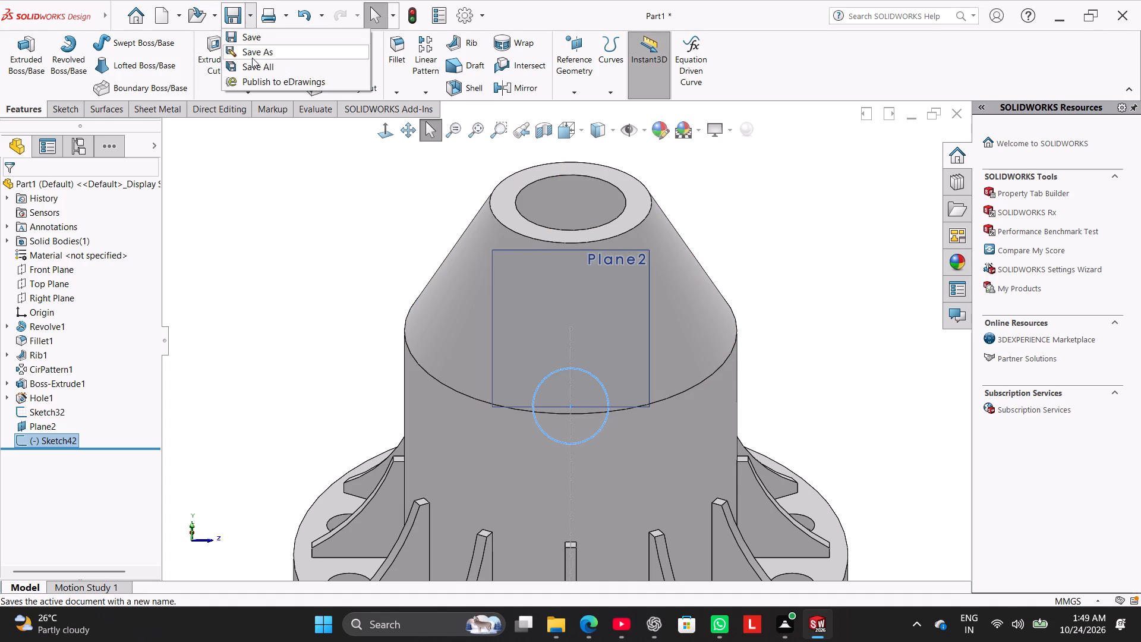
click(254, 54)
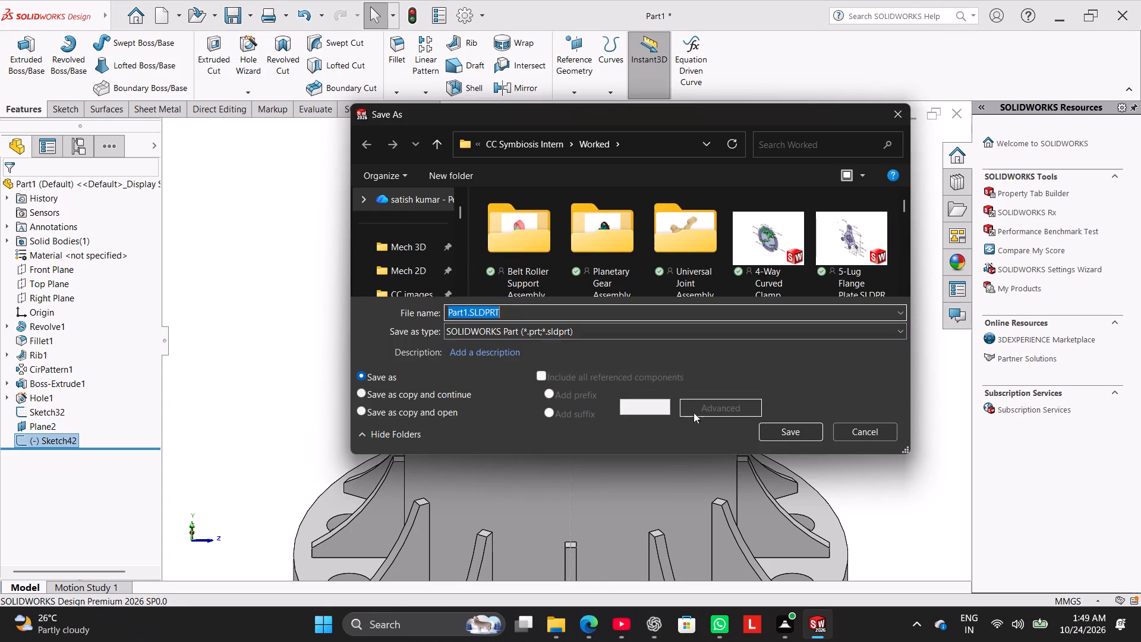
click(790, 436)
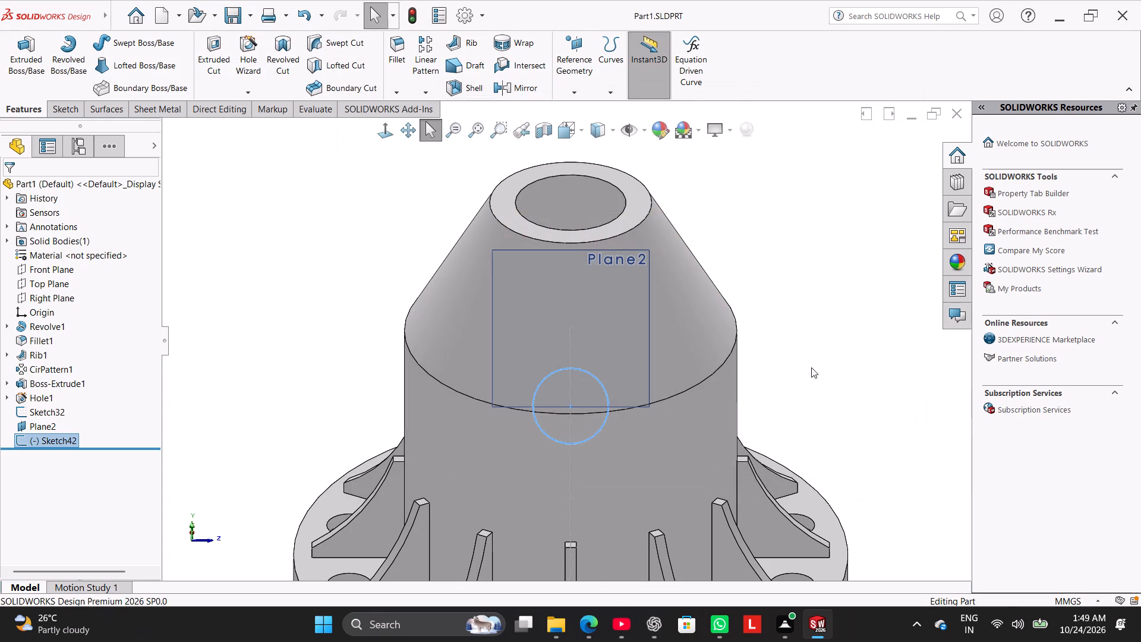
click(955, 108)
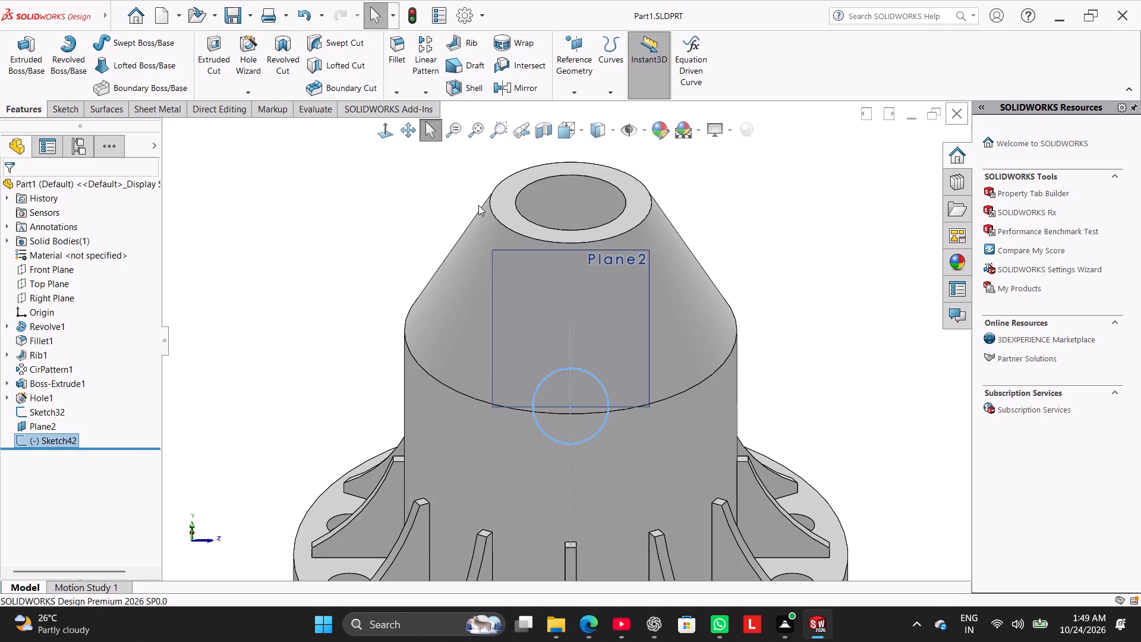
Search the Worked folder for PAR and reopen Part1.SLDPRT.
click(212, 18)
click(219, 41)
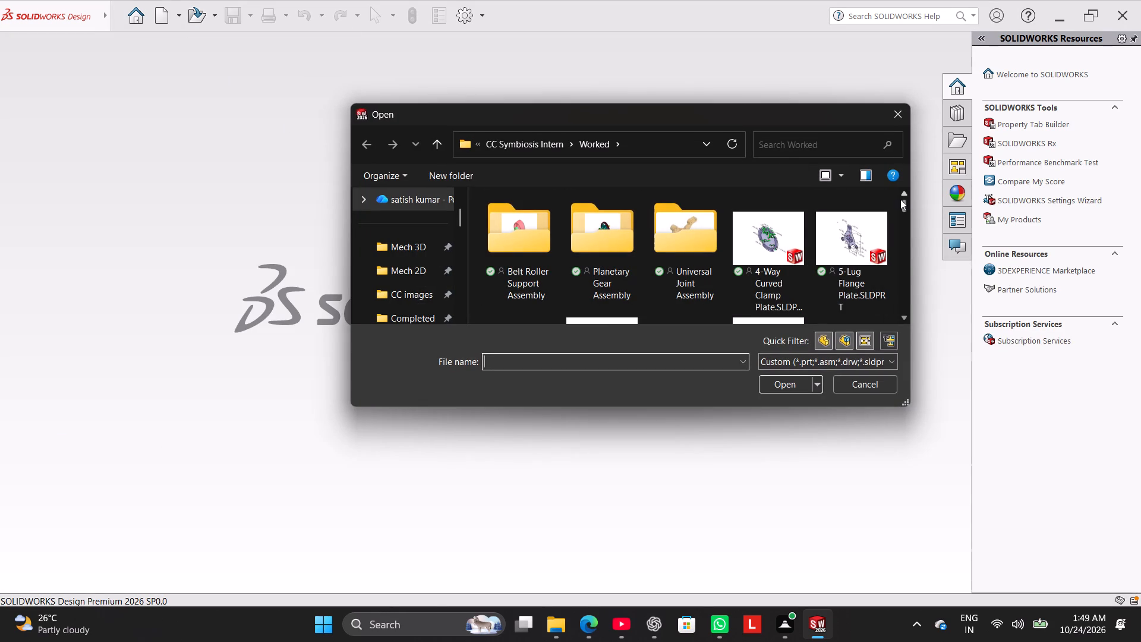
drag(902, 201, 923, 315)
scroll(773, 288, up, 1)
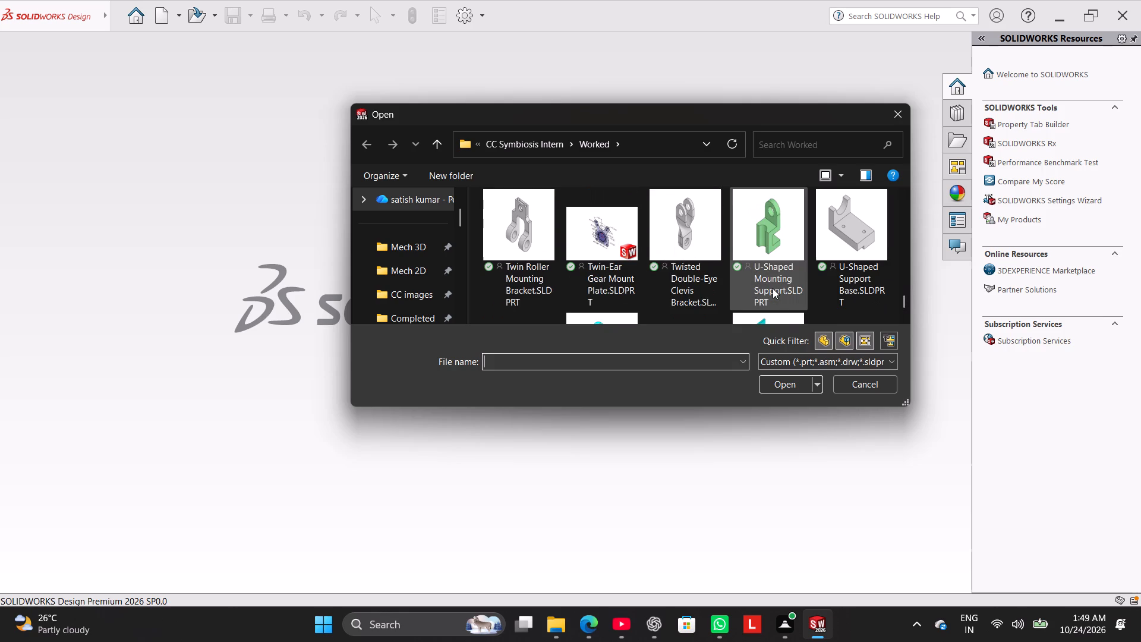
scroll(773, 288, up, 1)
click(803, 152)
click(800, 146)
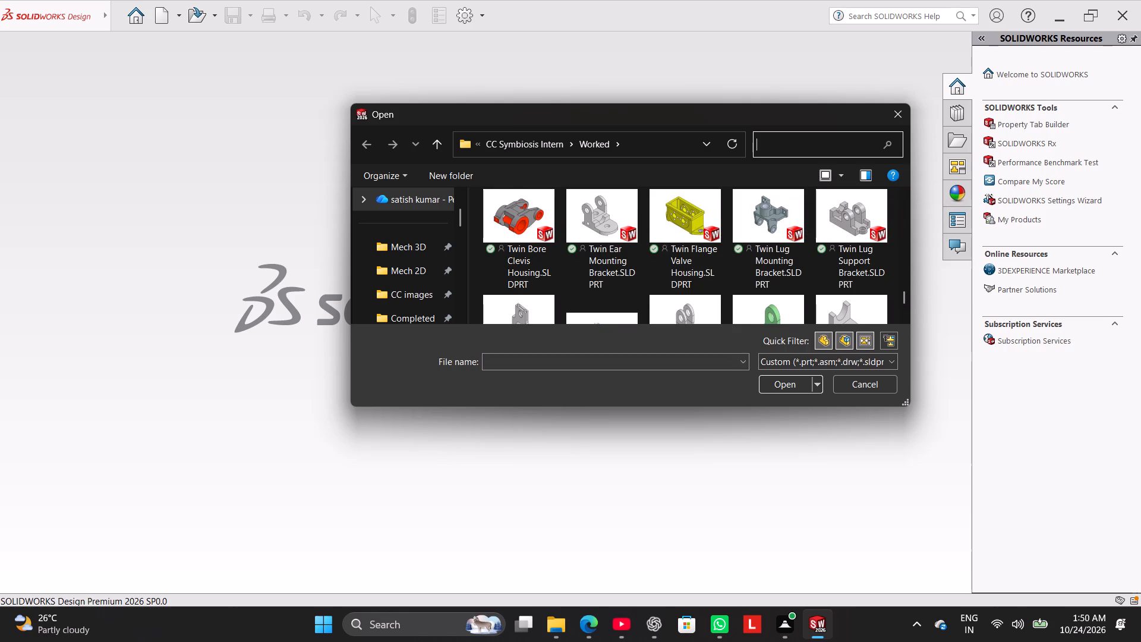
text(PAR)
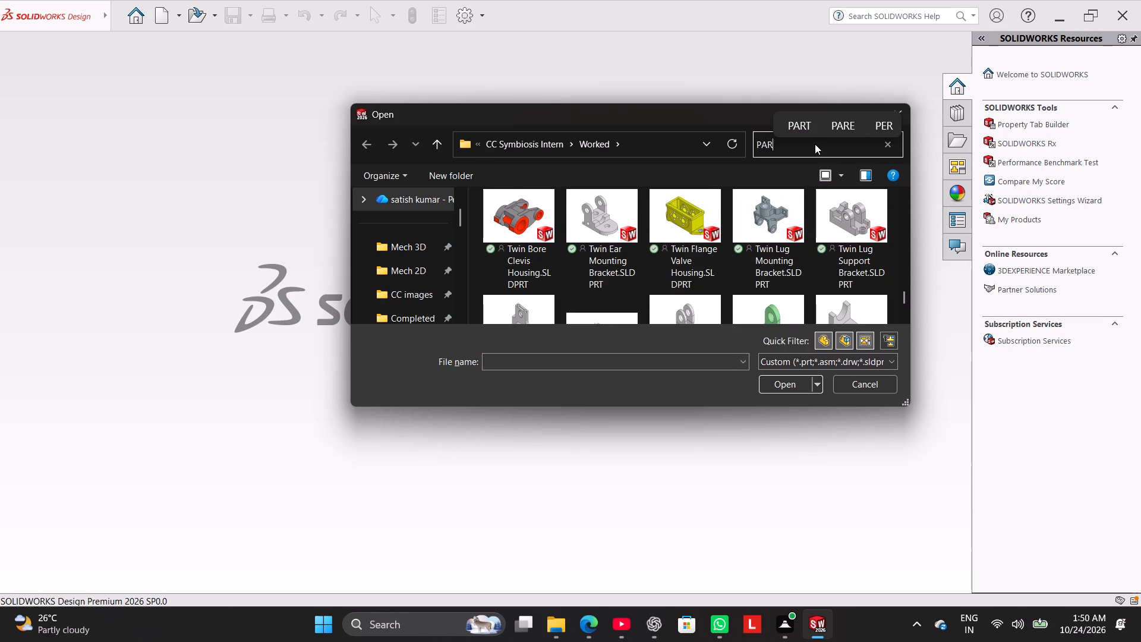
click(530, 241)
click(787, 378)
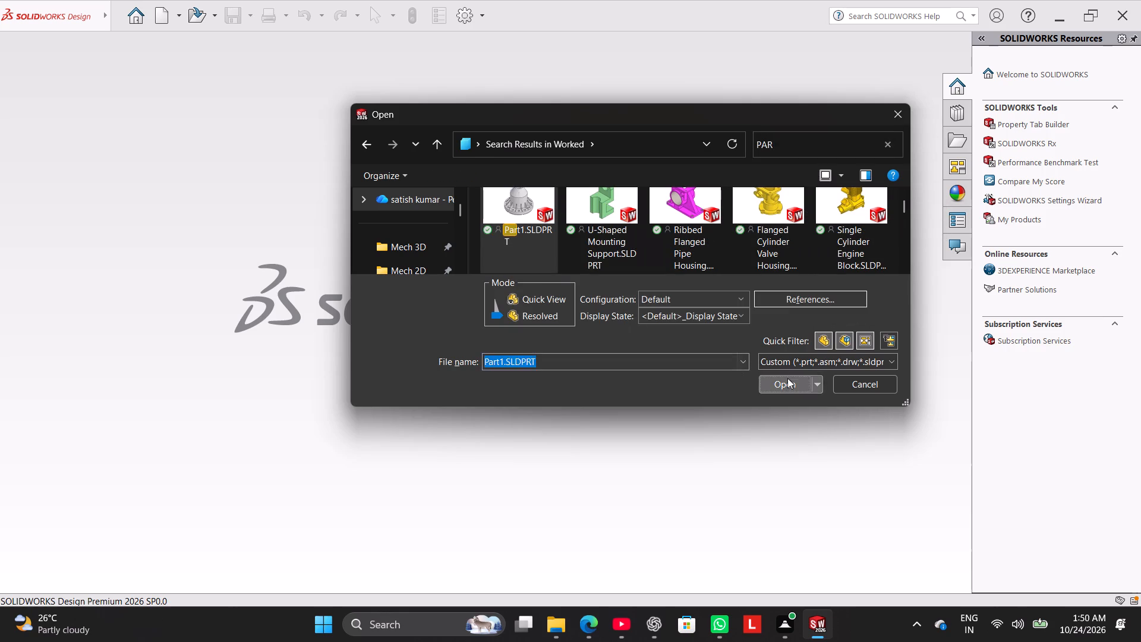
Open the circle sketch on Plane2 for editing.
scroll(583, 329, up, 2)
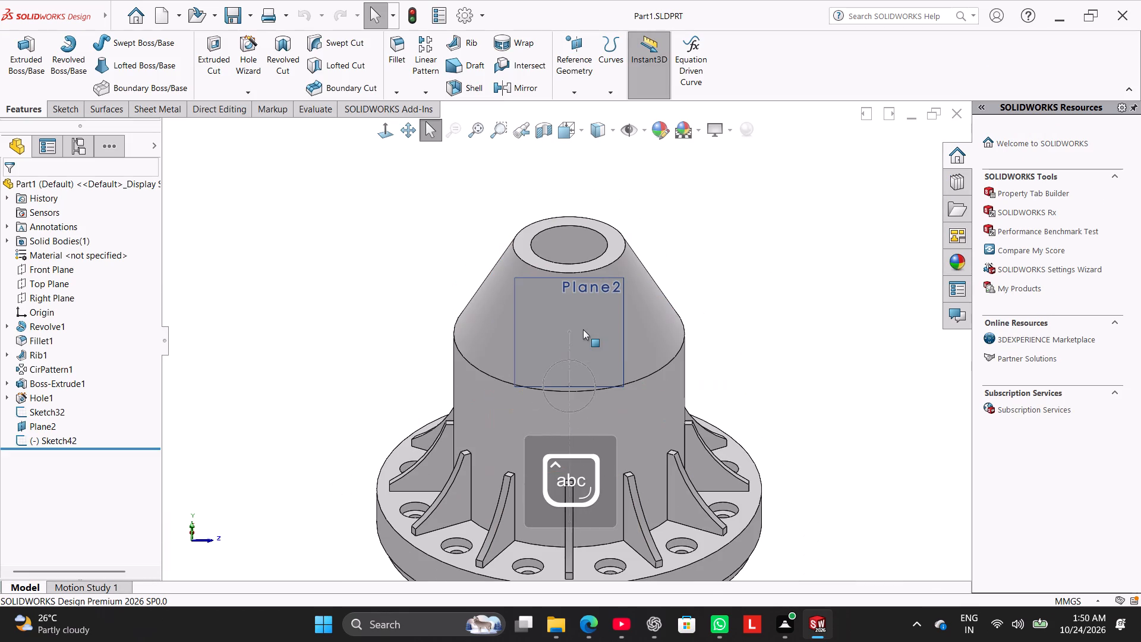
right_click(305, 285)
click(258, 325)
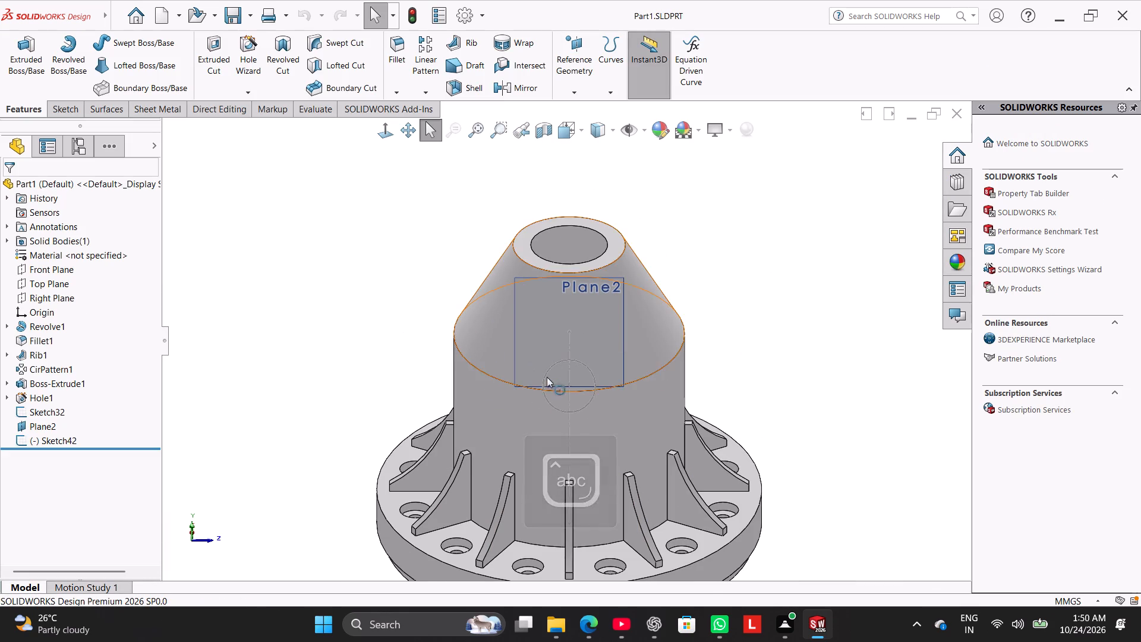
double_click(550, 366)
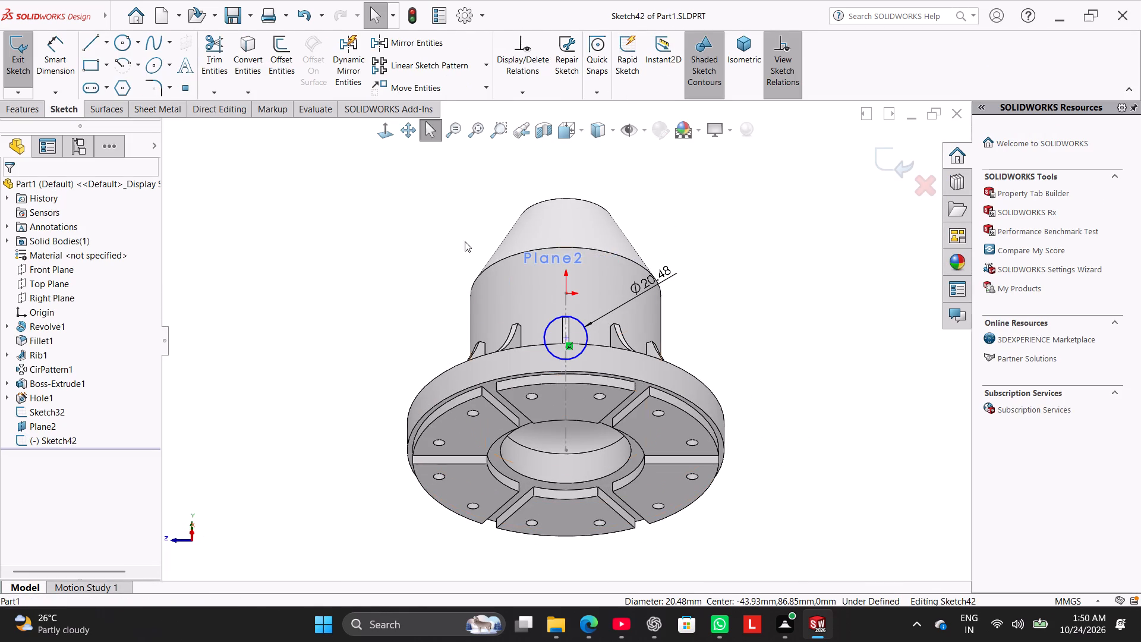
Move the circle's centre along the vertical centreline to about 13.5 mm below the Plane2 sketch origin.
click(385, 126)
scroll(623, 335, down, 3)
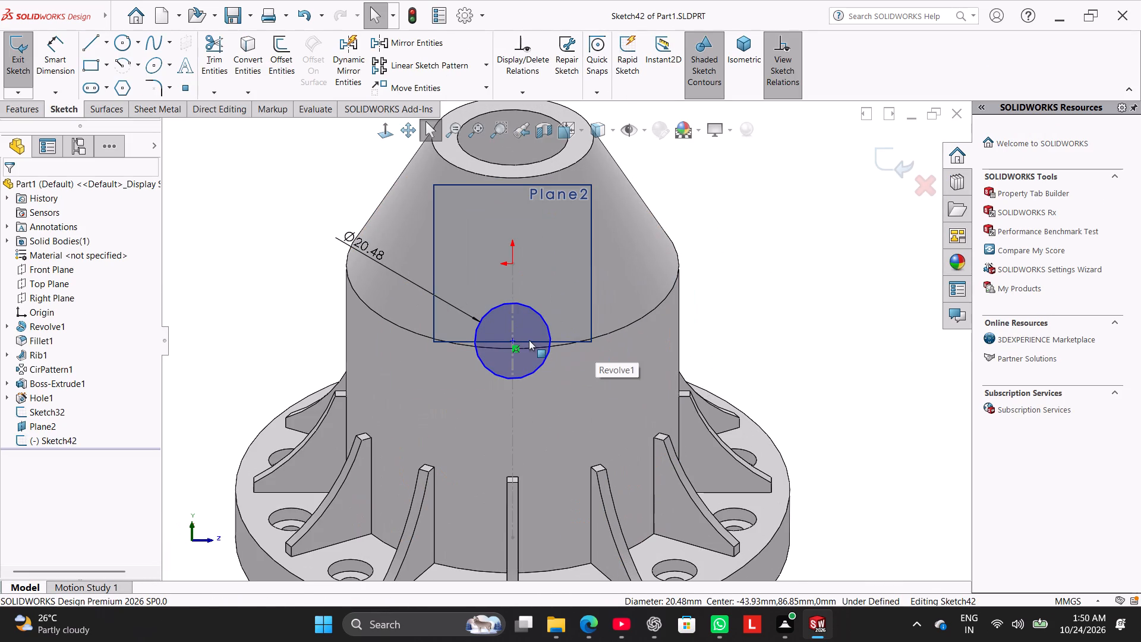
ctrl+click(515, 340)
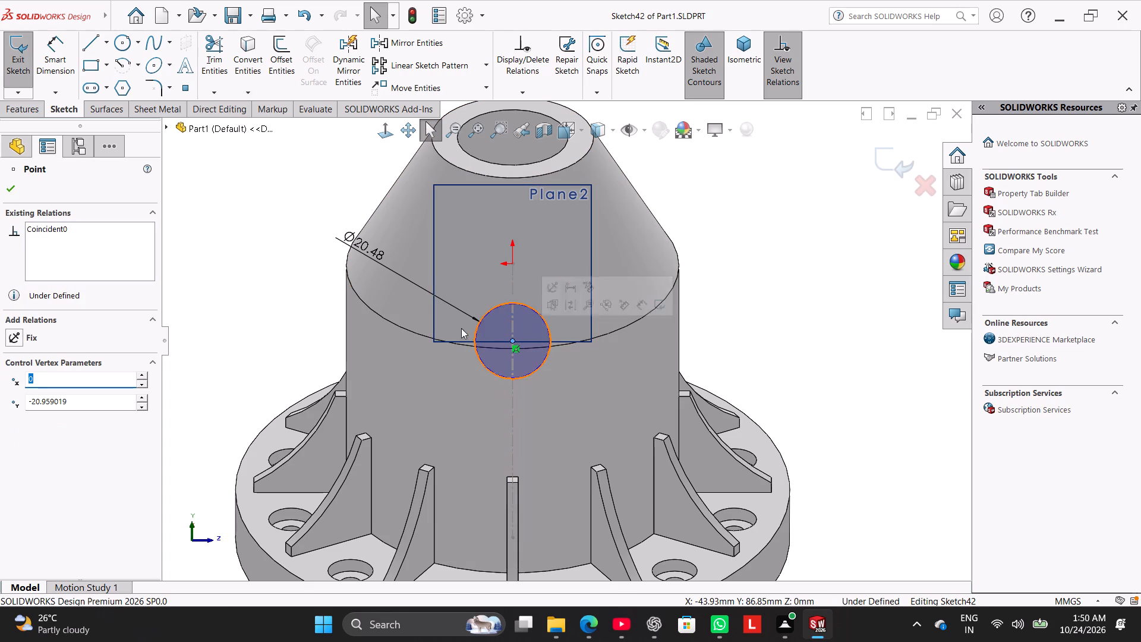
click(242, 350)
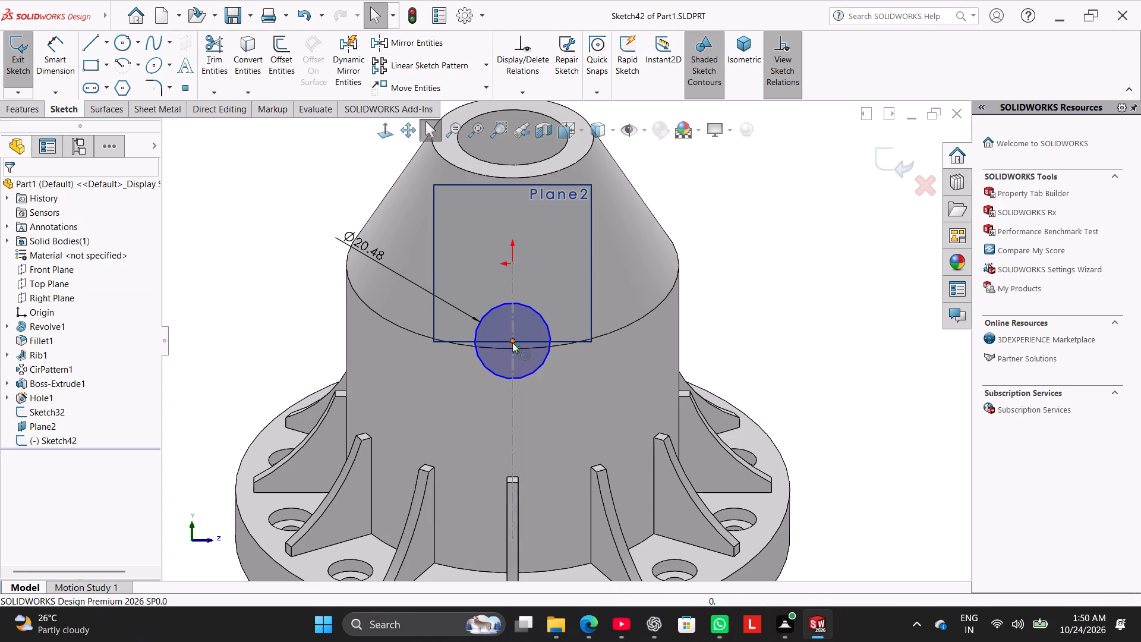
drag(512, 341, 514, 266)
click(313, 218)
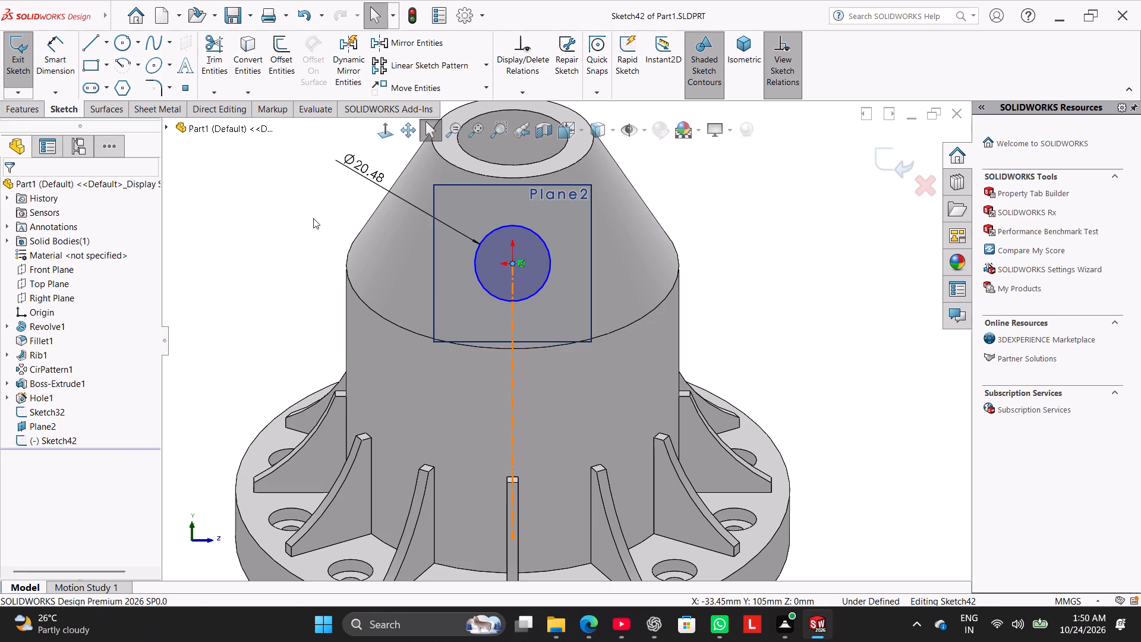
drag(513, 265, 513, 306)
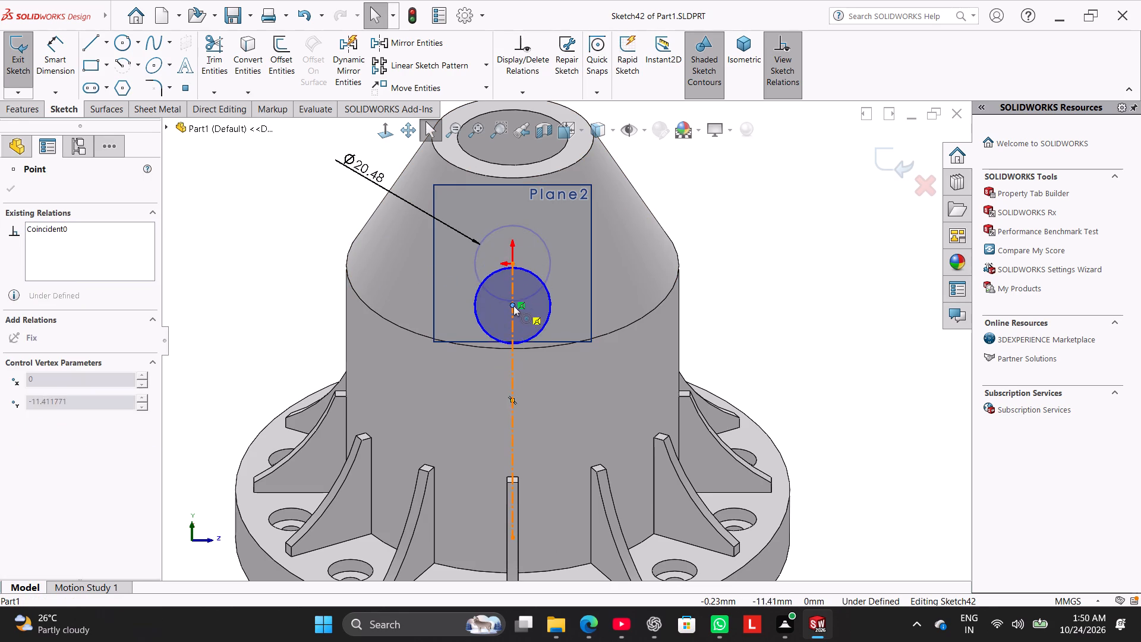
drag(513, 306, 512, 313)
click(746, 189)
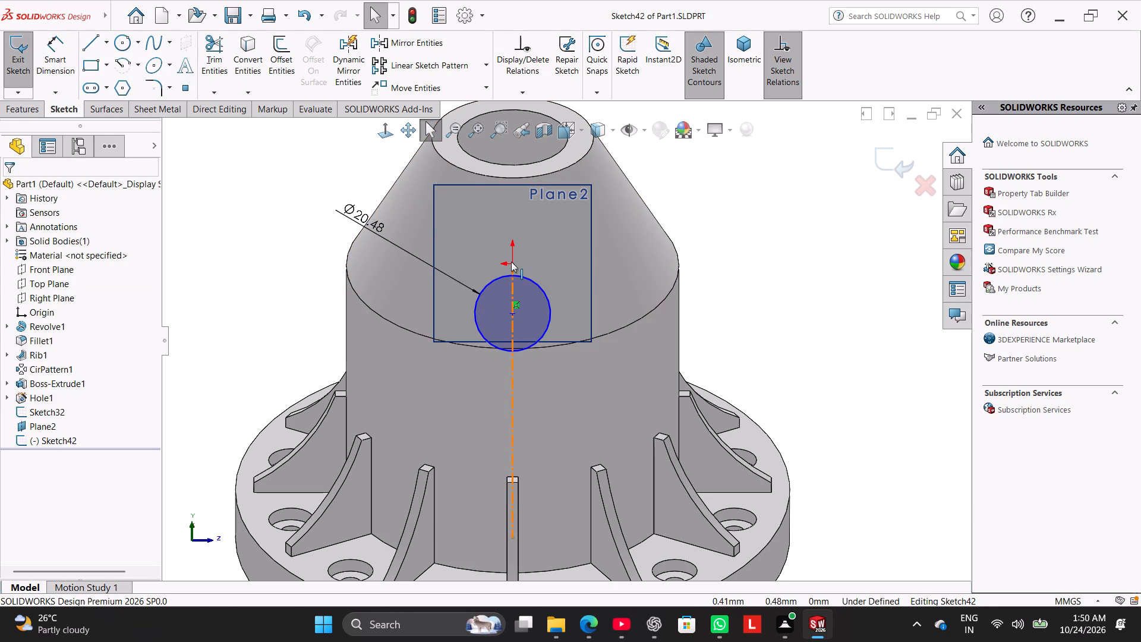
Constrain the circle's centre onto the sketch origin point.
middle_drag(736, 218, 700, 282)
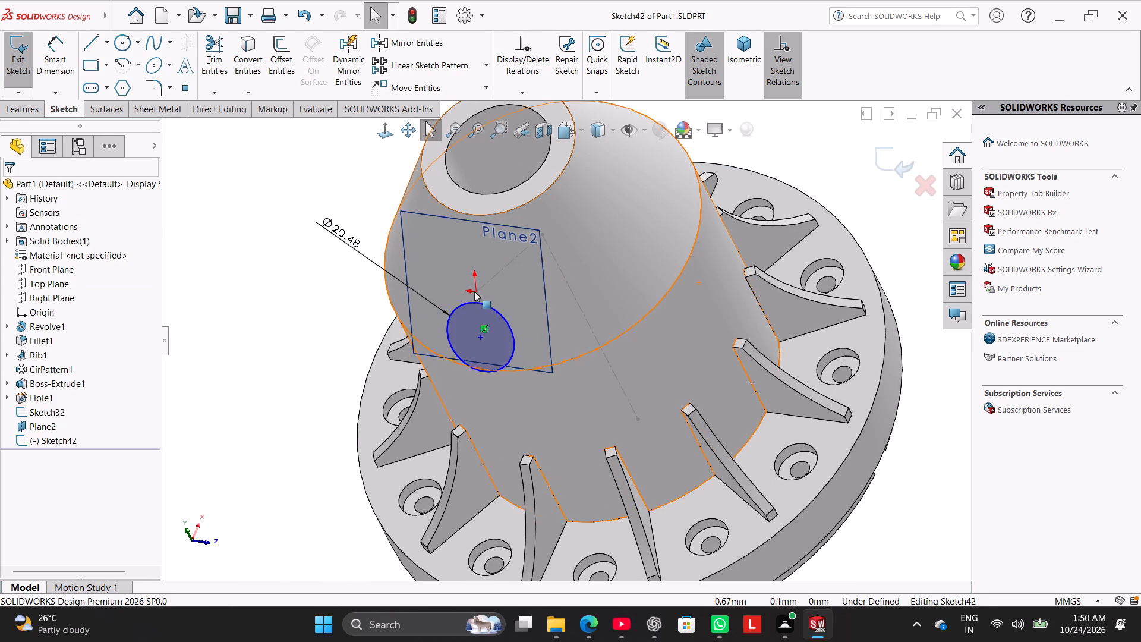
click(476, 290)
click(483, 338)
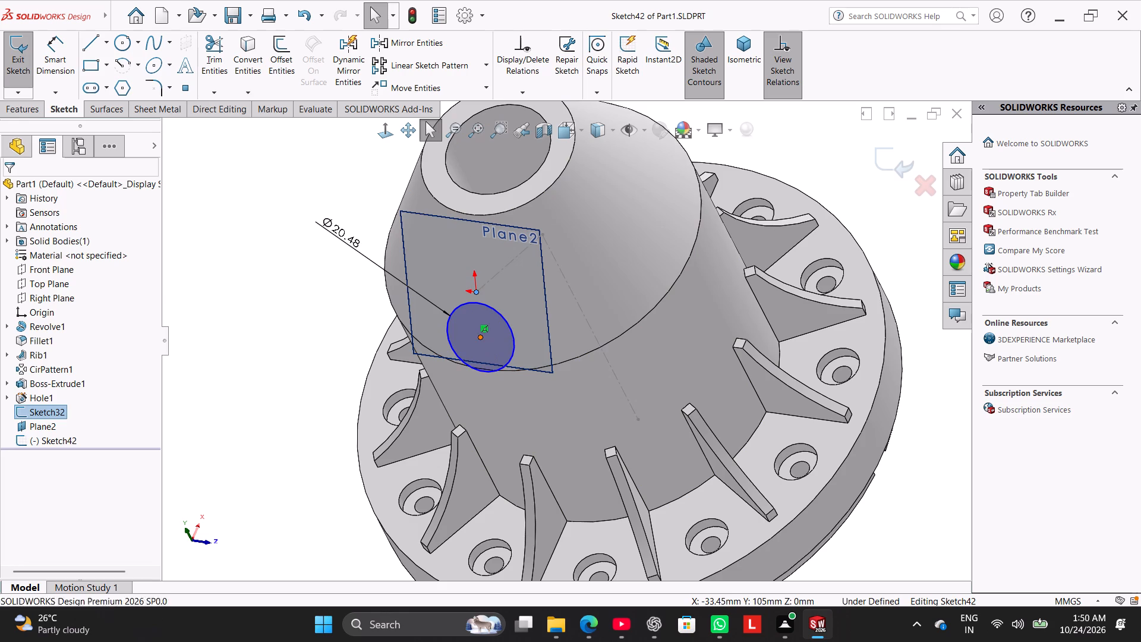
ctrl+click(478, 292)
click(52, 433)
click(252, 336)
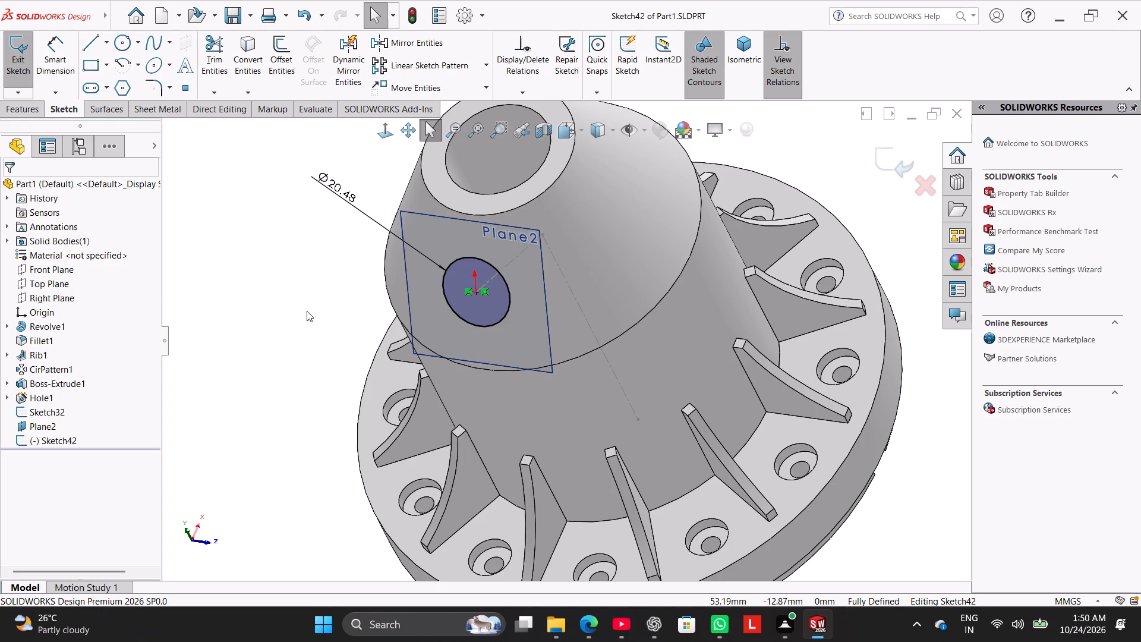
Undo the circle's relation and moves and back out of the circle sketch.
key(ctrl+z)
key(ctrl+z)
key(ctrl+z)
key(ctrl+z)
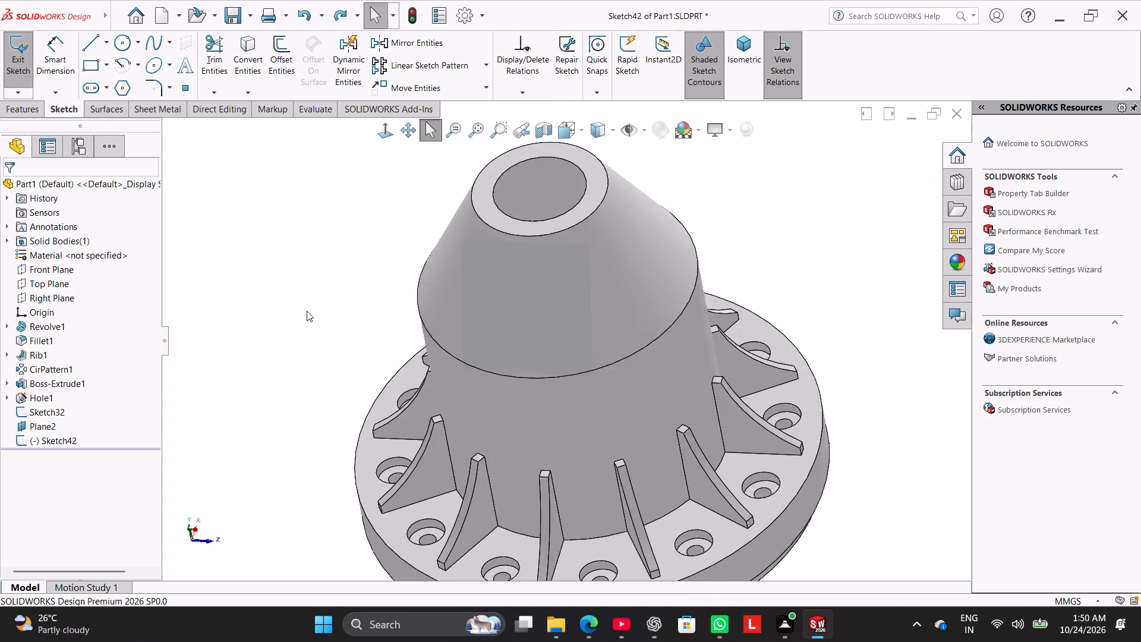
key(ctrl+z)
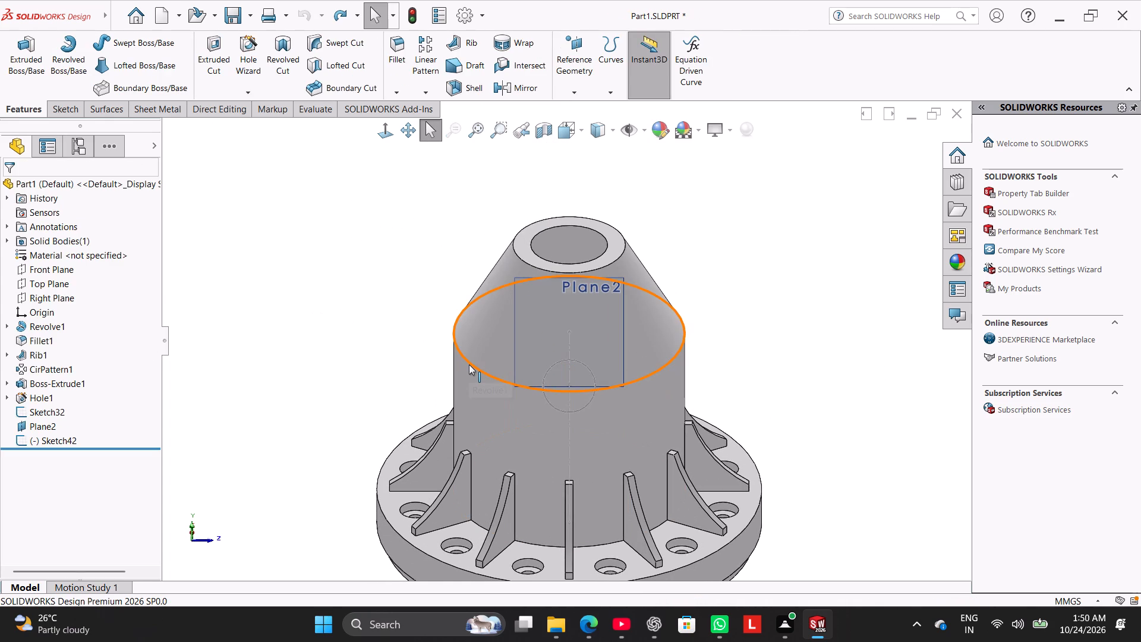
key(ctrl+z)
Delete the circle sketch on Plane2 from the part.
right_click(62, 446)
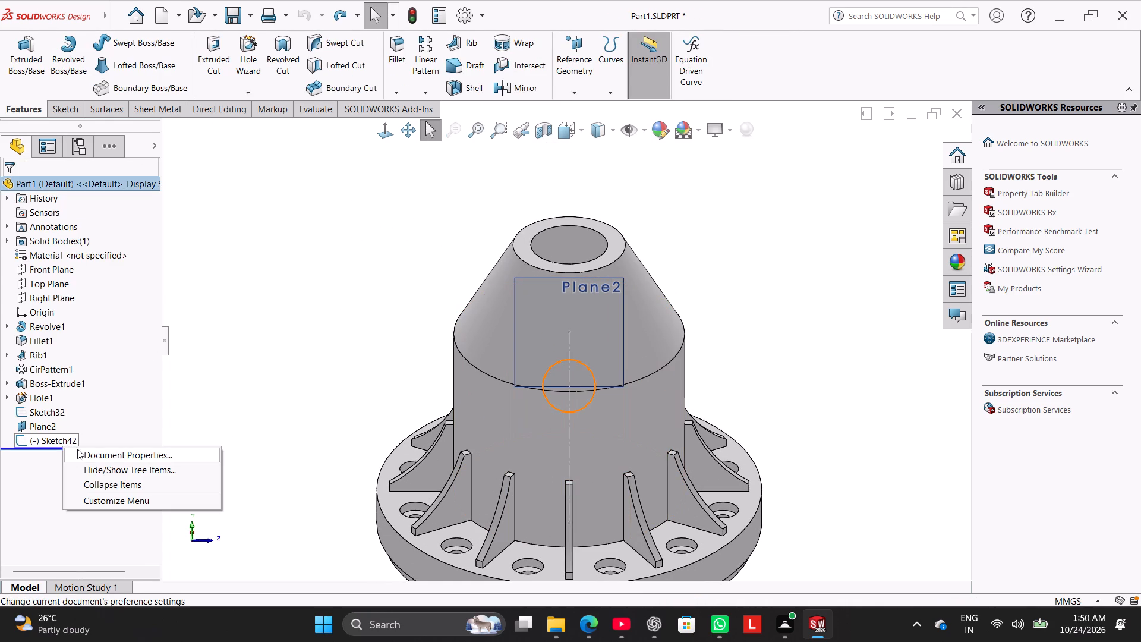
click(115, 427)
right_click(67, 439)
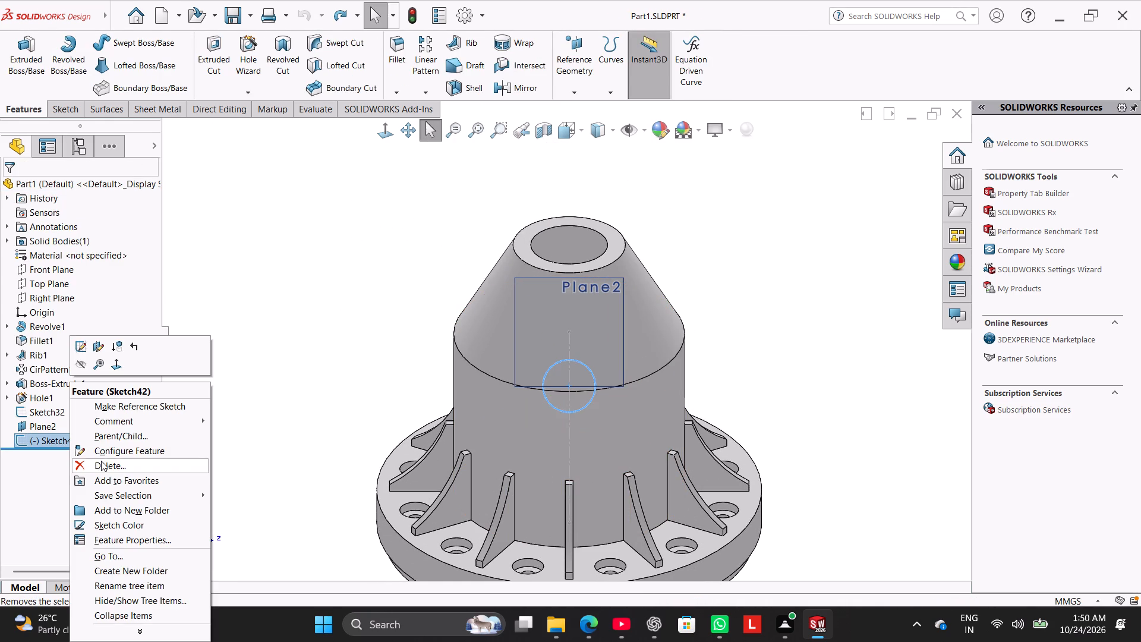
click(103, 461)
click(655, 227)
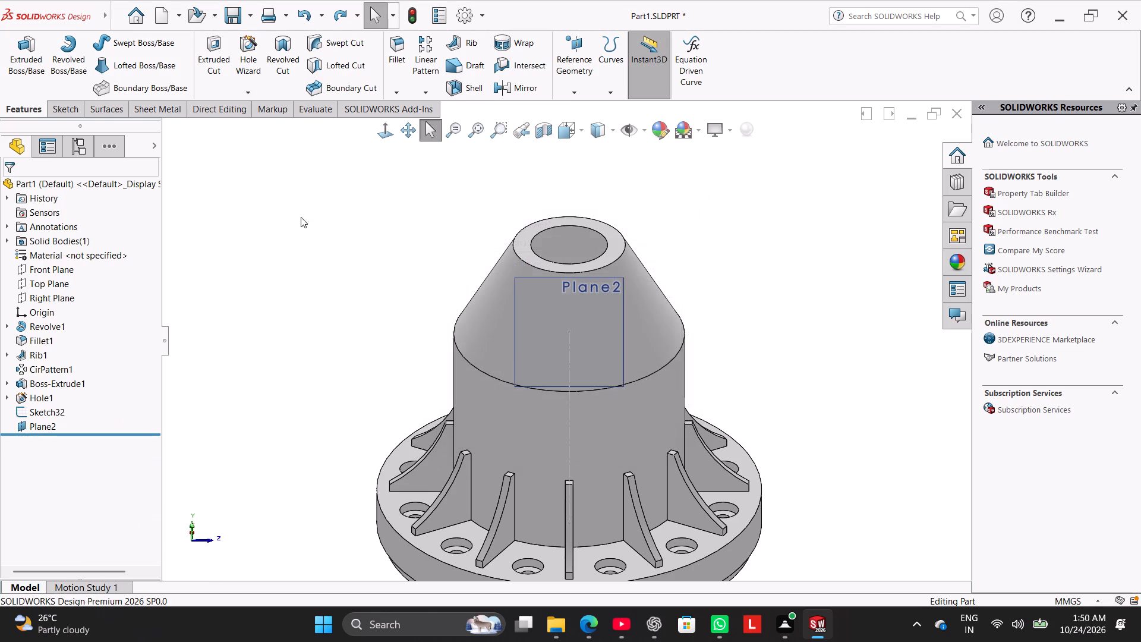
Hide Plane2.
right_click(45, 422)
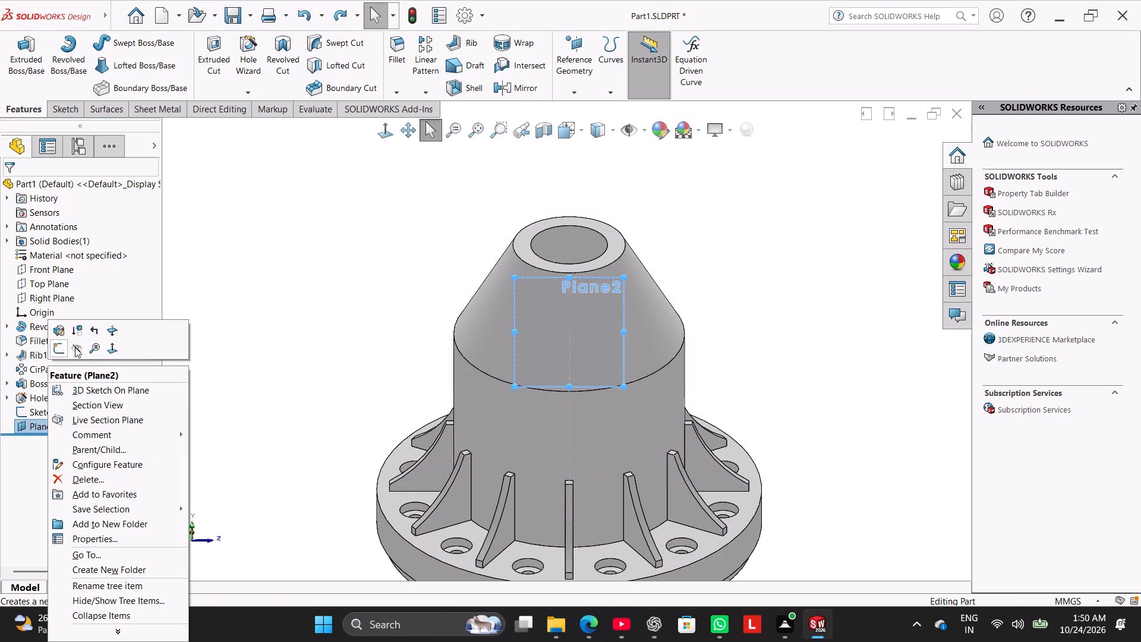
click(76, 347)
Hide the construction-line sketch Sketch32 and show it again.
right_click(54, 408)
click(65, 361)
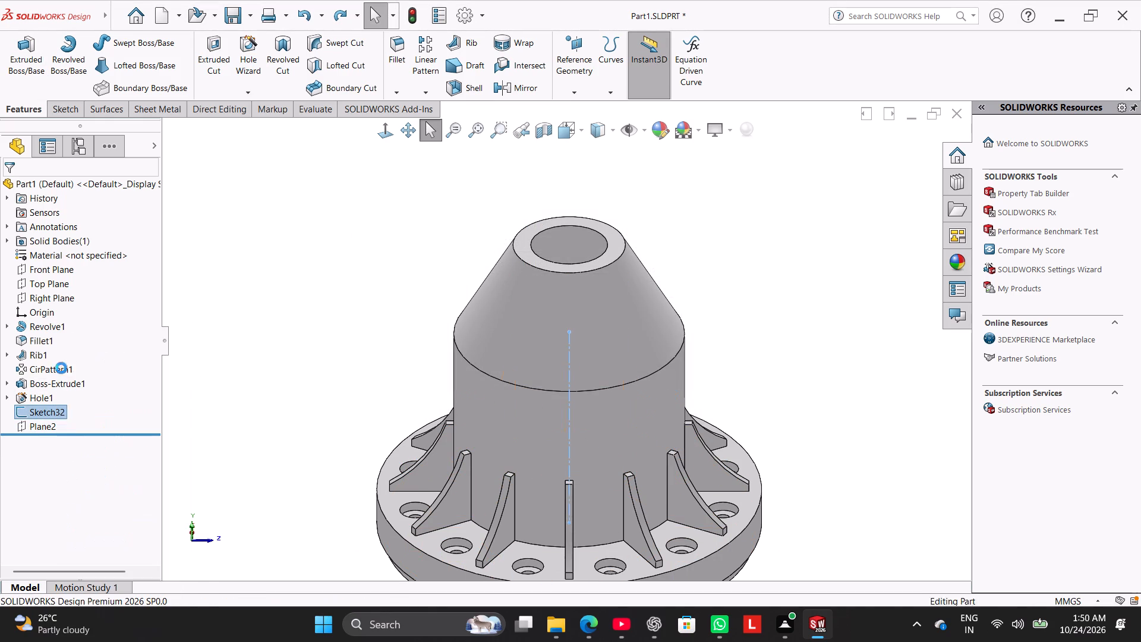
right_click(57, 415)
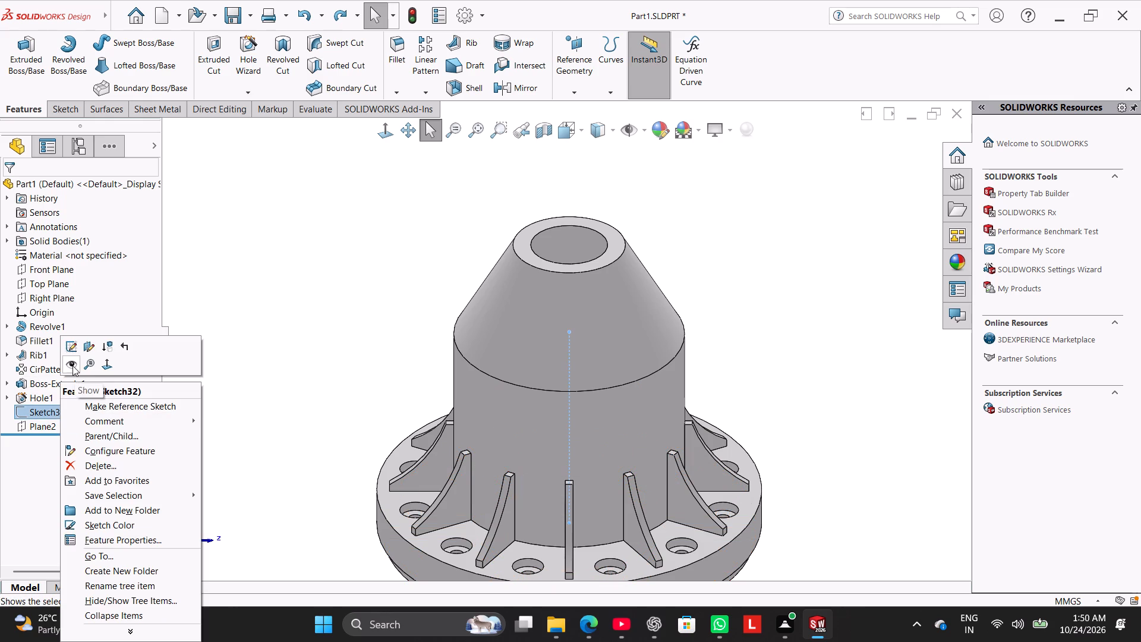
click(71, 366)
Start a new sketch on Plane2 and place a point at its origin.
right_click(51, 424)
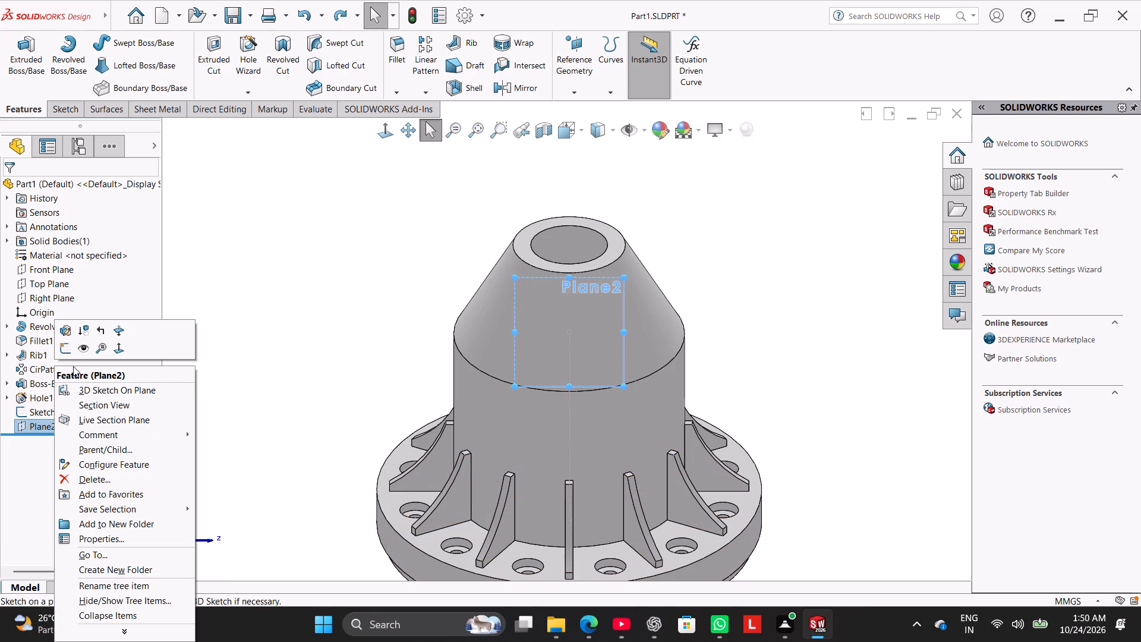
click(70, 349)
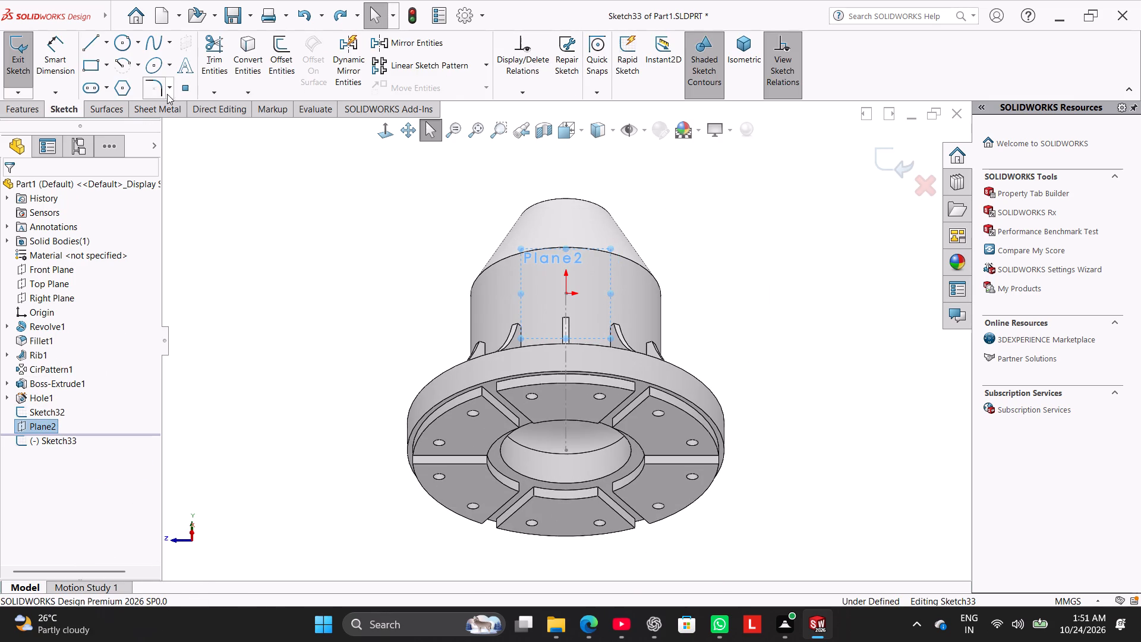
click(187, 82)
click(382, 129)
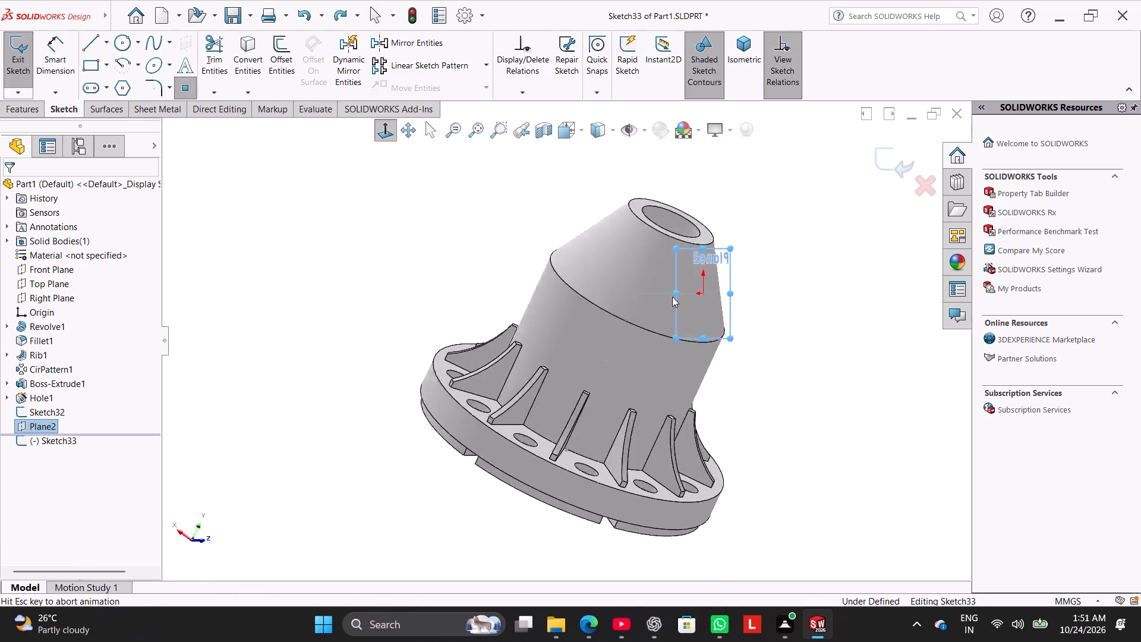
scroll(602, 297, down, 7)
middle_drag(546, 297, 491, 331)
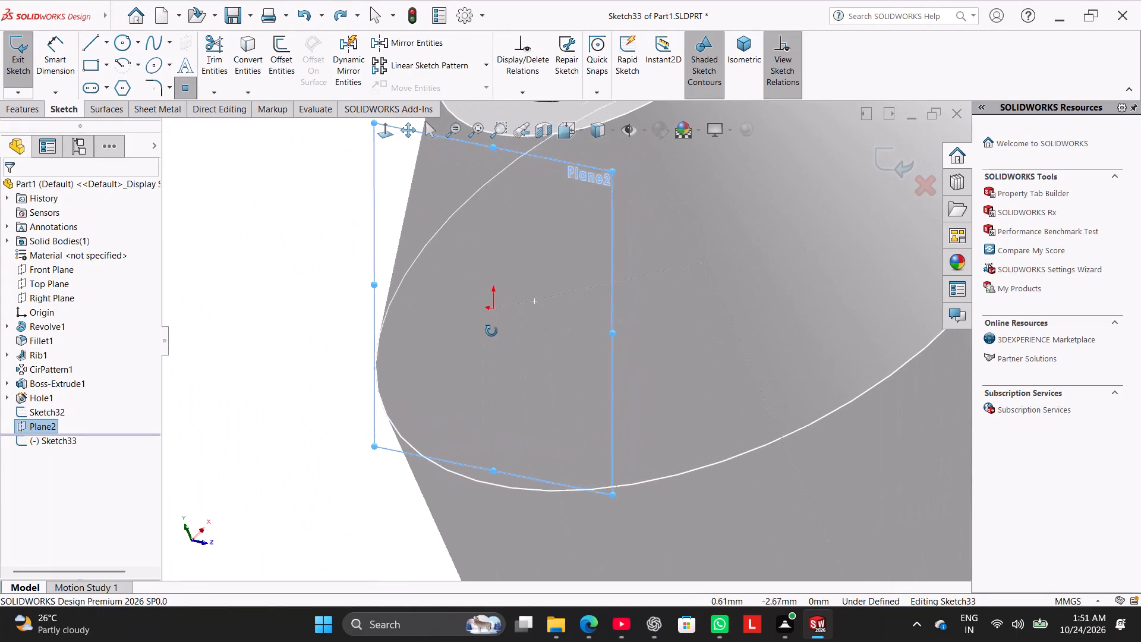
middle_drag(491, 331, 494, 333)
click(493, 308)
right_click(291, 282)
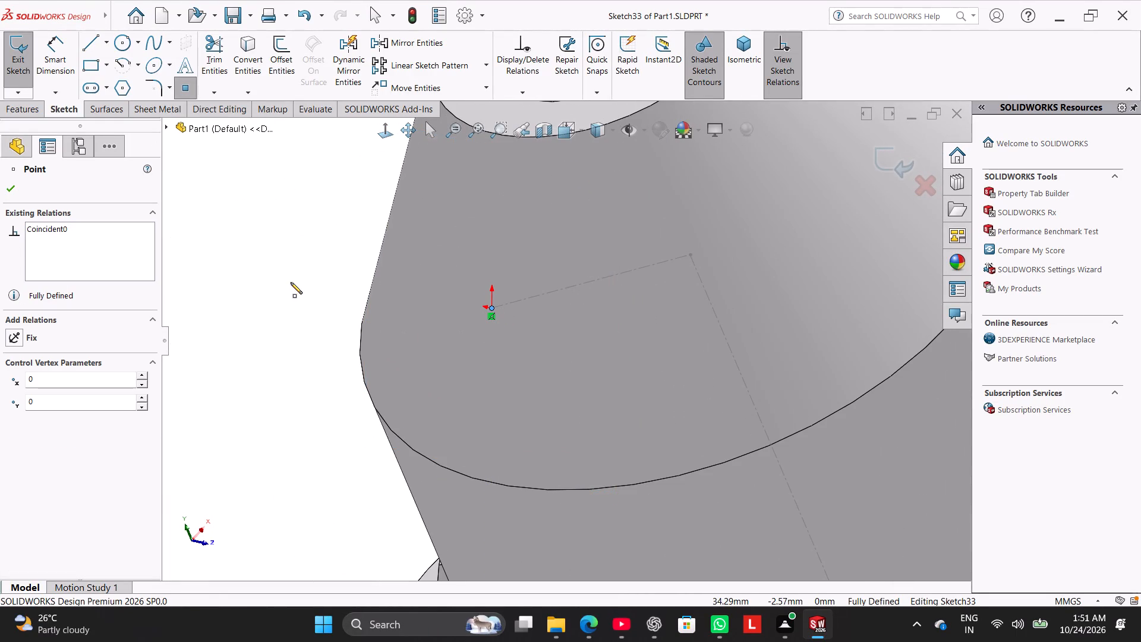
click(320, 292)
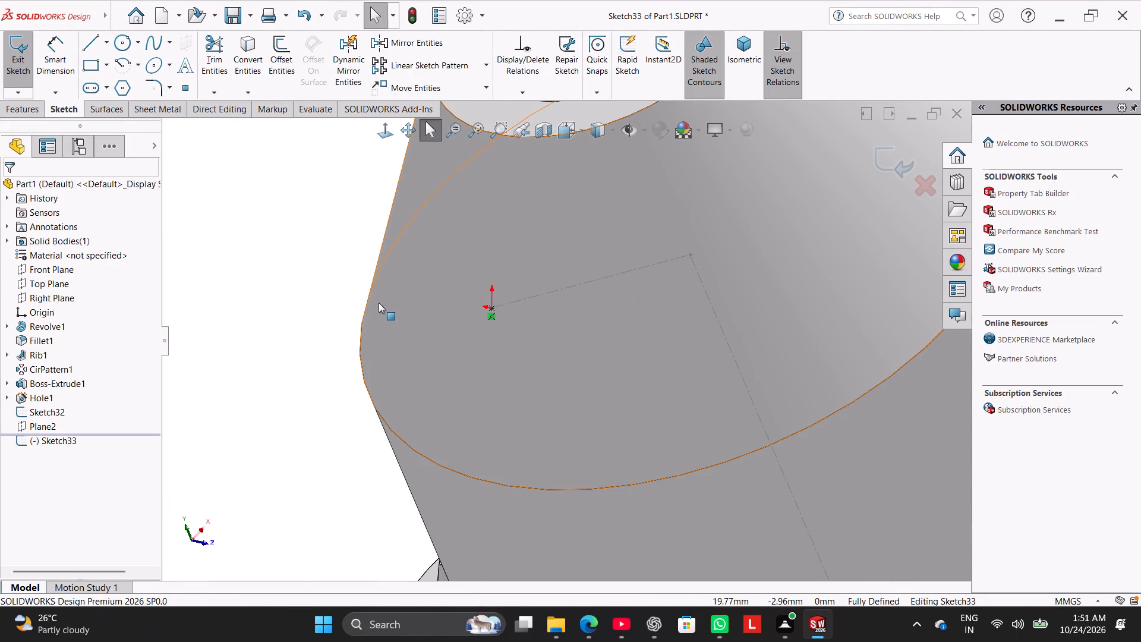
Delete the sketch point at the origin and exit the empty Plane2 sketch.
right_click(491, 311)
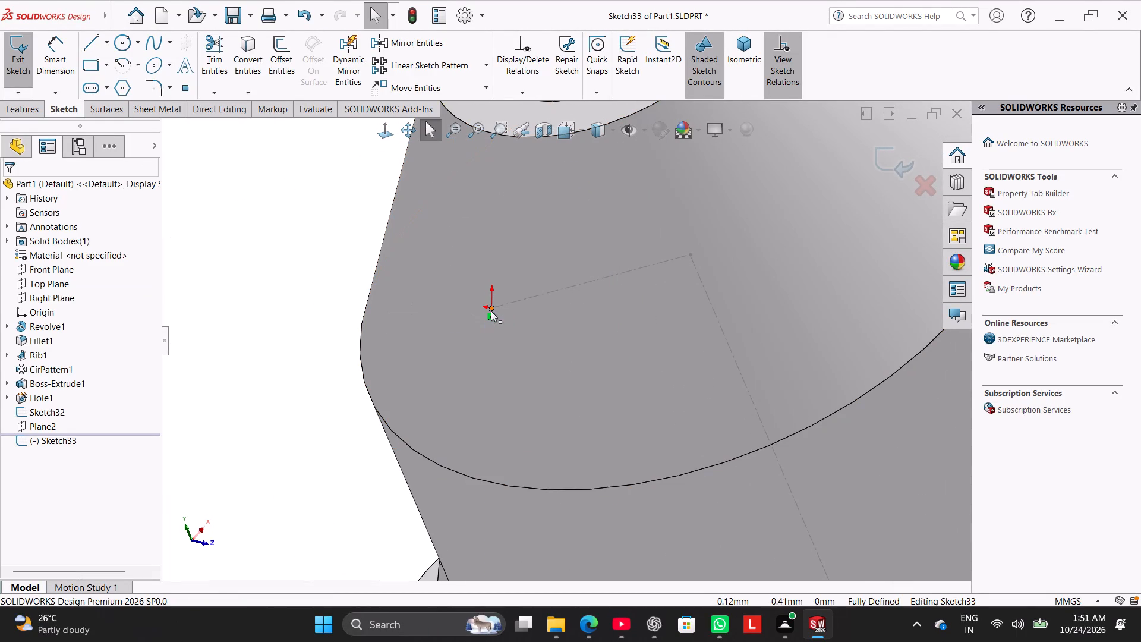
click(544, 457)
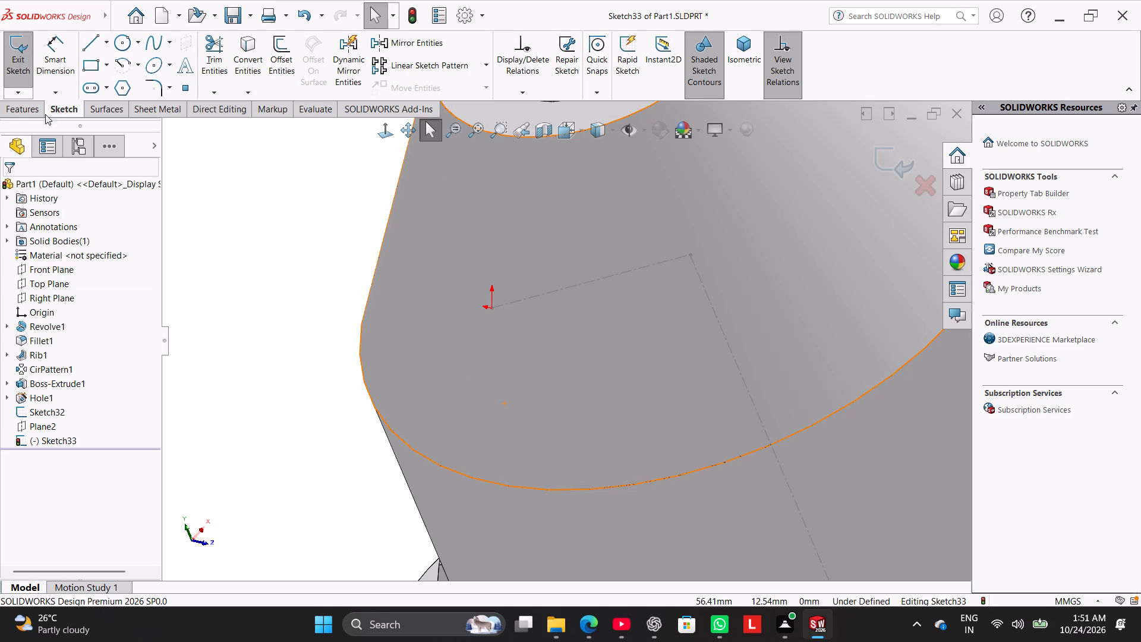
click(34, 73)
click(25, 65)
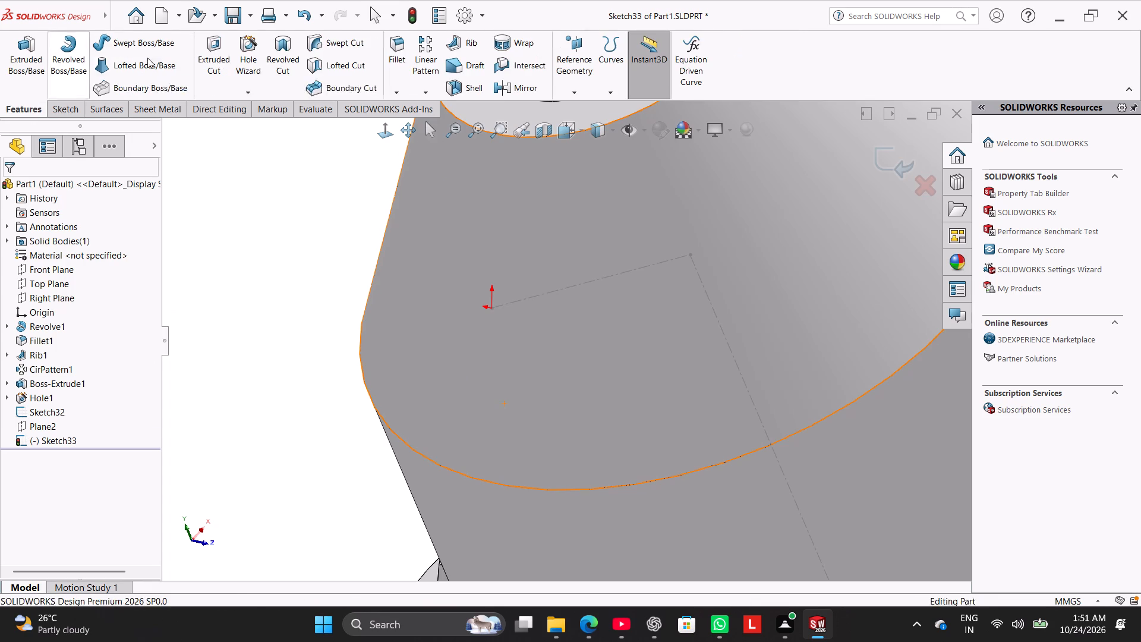
Start an ISO M14 tapped hole with the Hole Wizard and position it on Plane2 at the sketch origin.
click(257, 55)
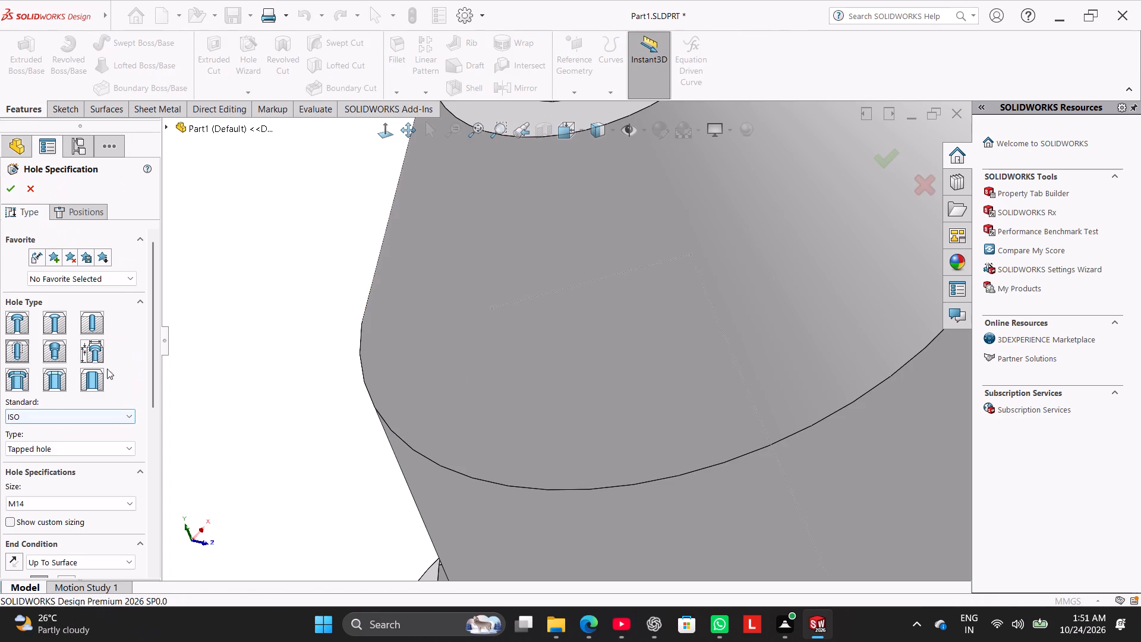
click(99, 210)
click(166, 127)
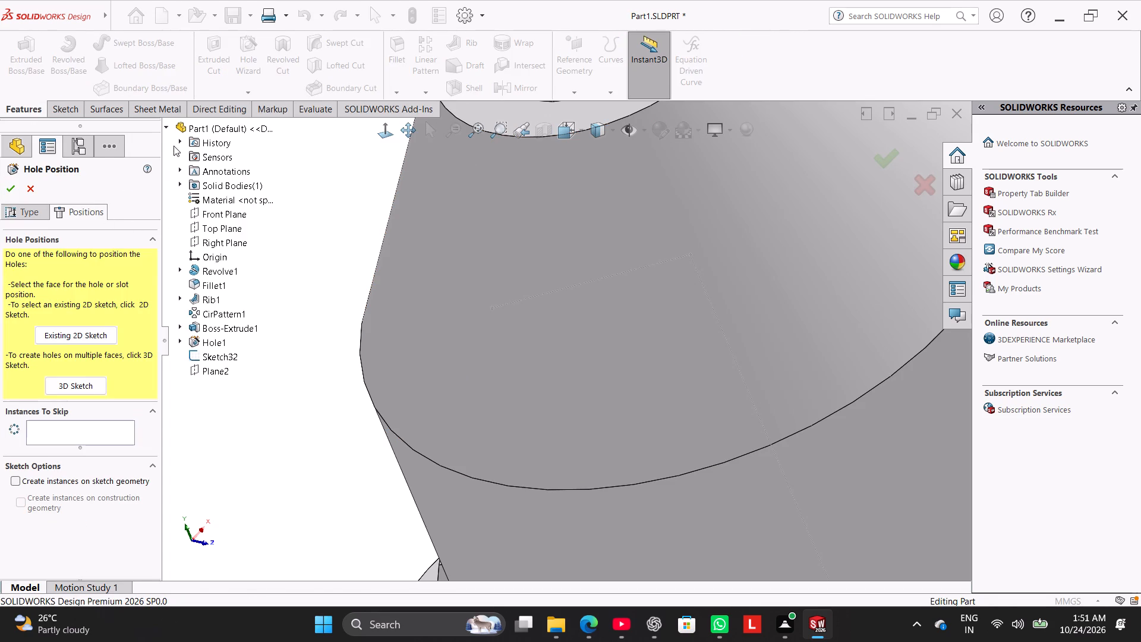
click(203, 371)
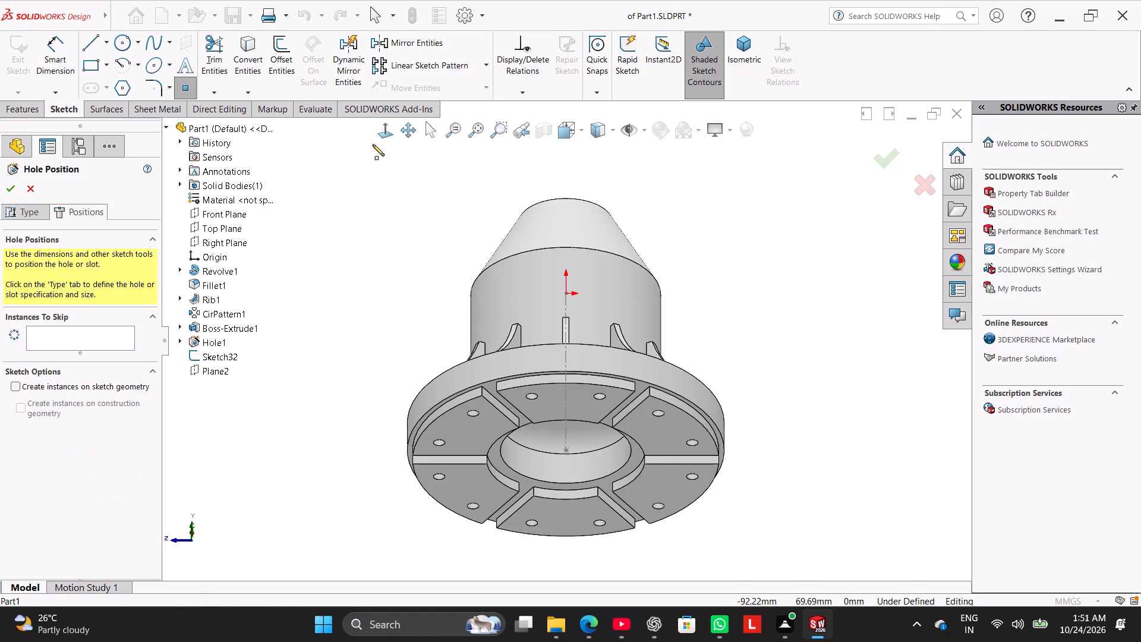
click(384, 131)
scroll(573, 296, down, 3)
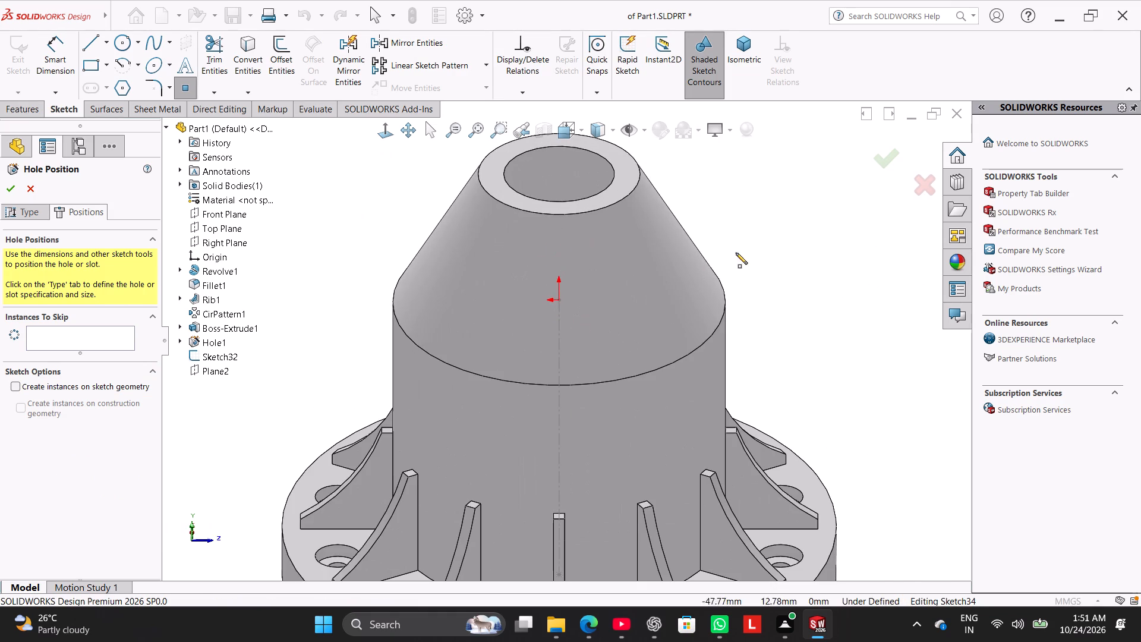
middle_drag(746, 247, 689, 244)
scroll(578, 279, down, 4)
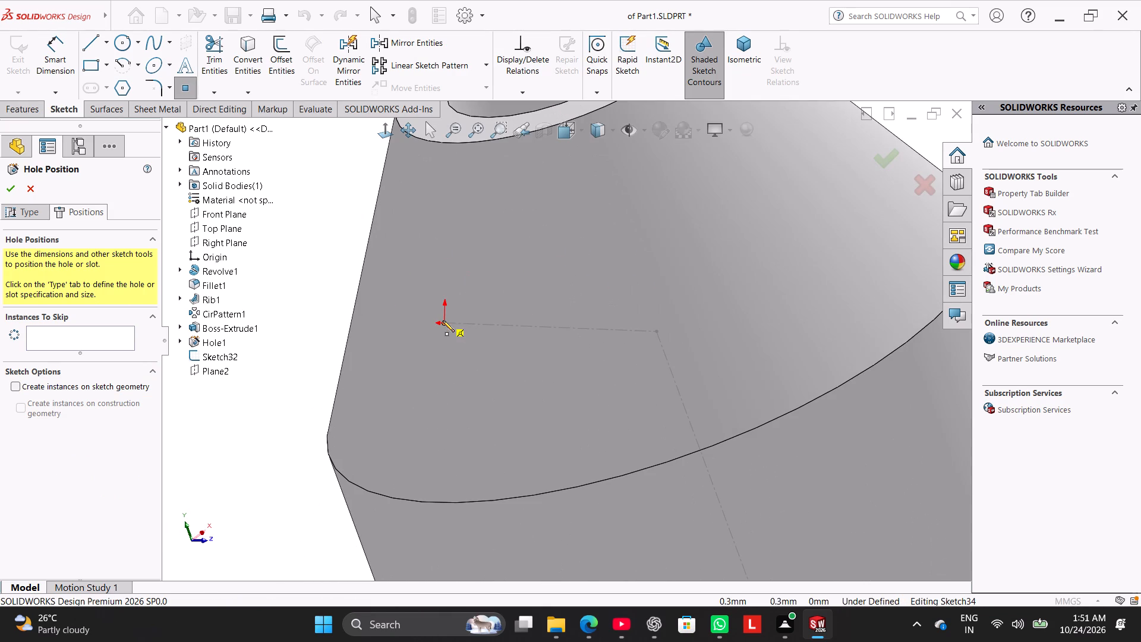
click(443, 323)
scroll(373, 354, up, 3)
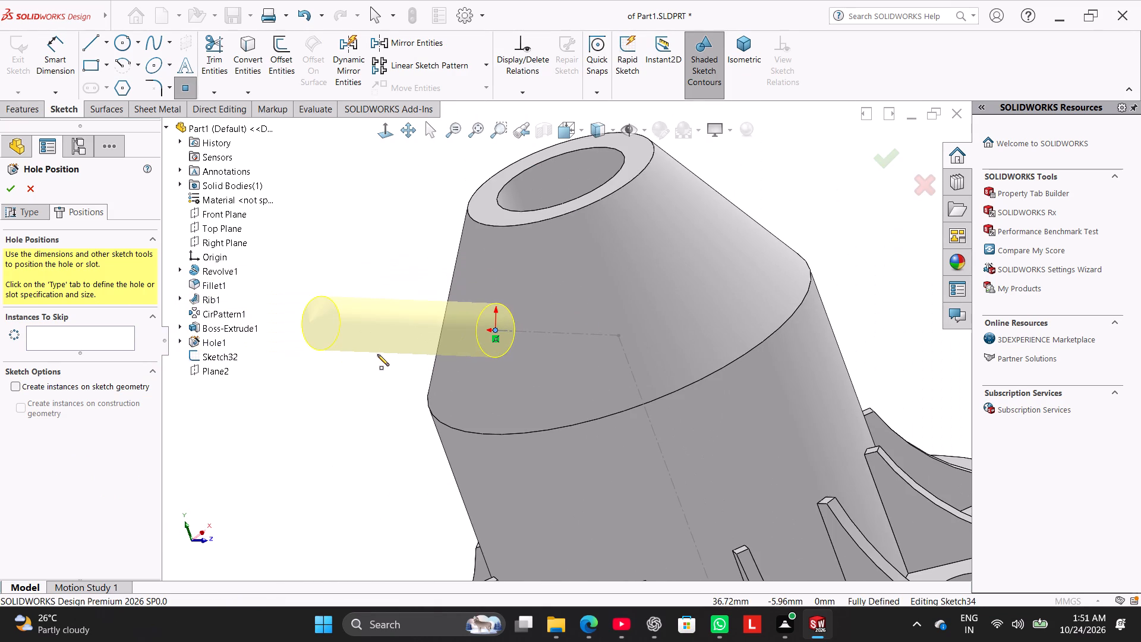
Set the M14 tapped hole's end condition to Up To Next, thread included, and finish the hole.
click(22, 211)
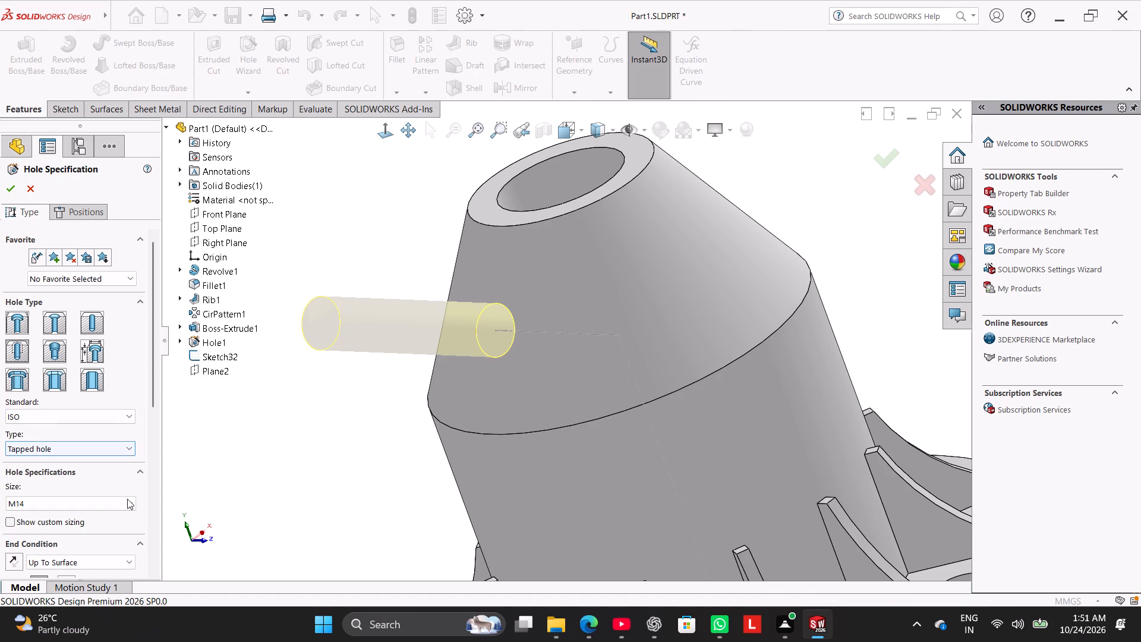
drag(153, 404, 169, 461)
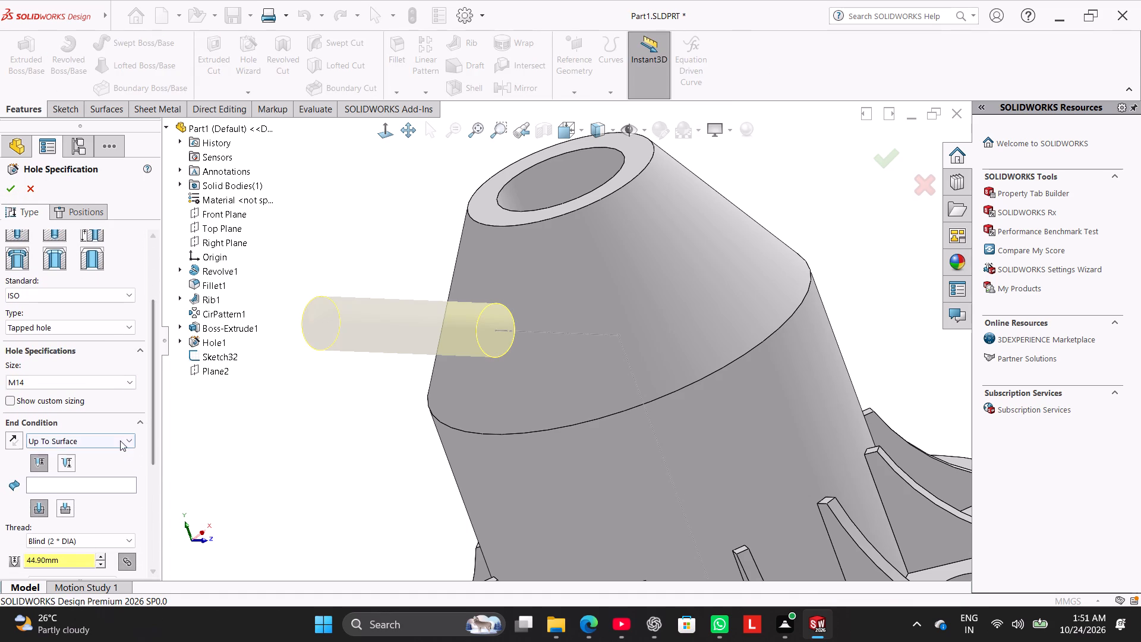
click(119, 439)
click(103, 472)
drag(157, 401, 156, 430)
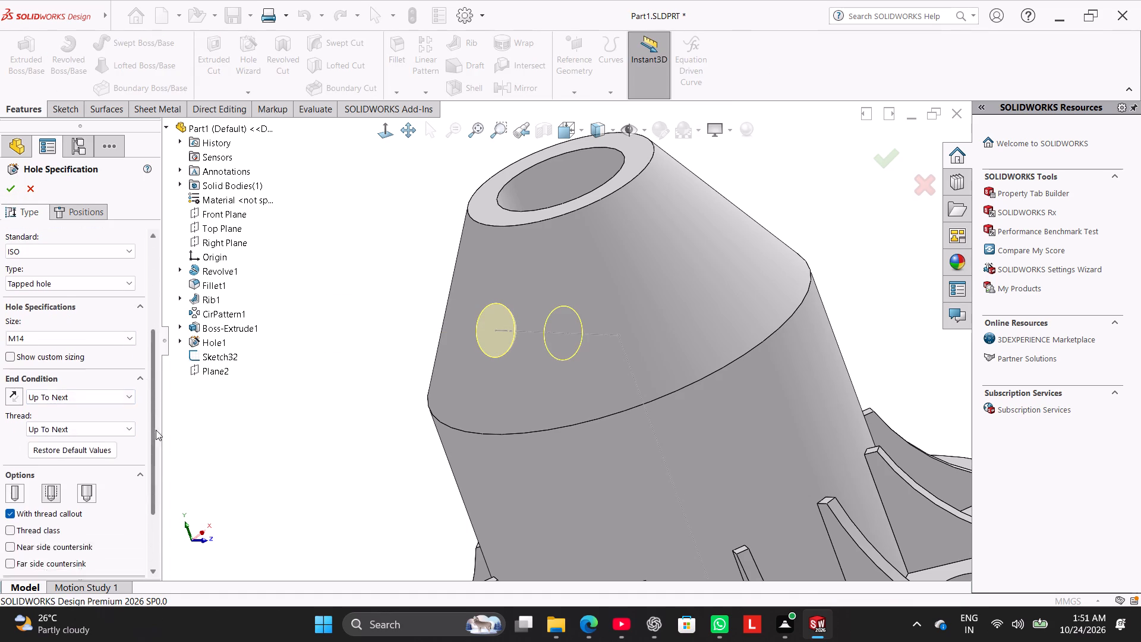
drag(156, 430, 158, 489)
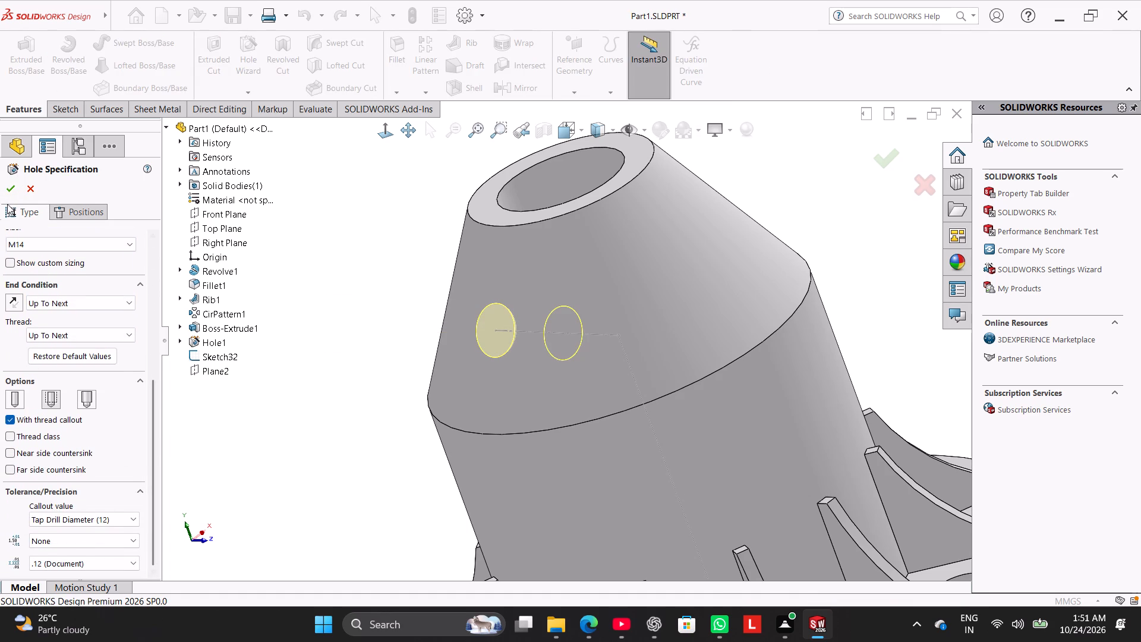
click(7, 190)
click(278, 333)
Hide the construction-line sketch Sketch32.
middle_drag(298, 363, 335, 476)
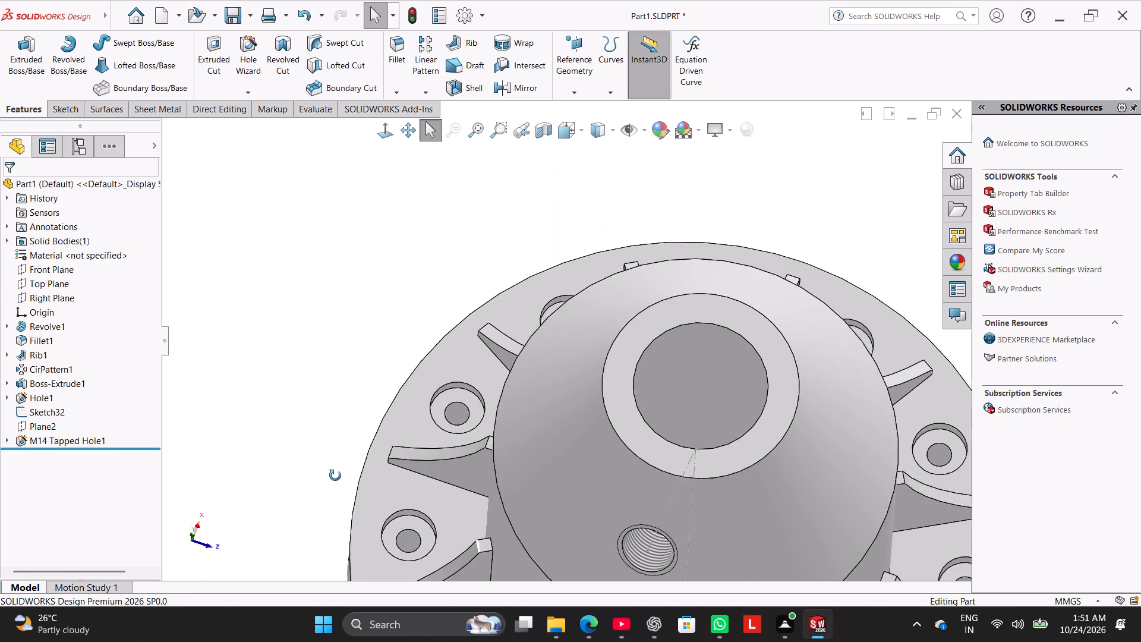
middle_drag(335, 476, 310, 382)
right_drag(307, 373, 397, 276)
right_click(45, 414)
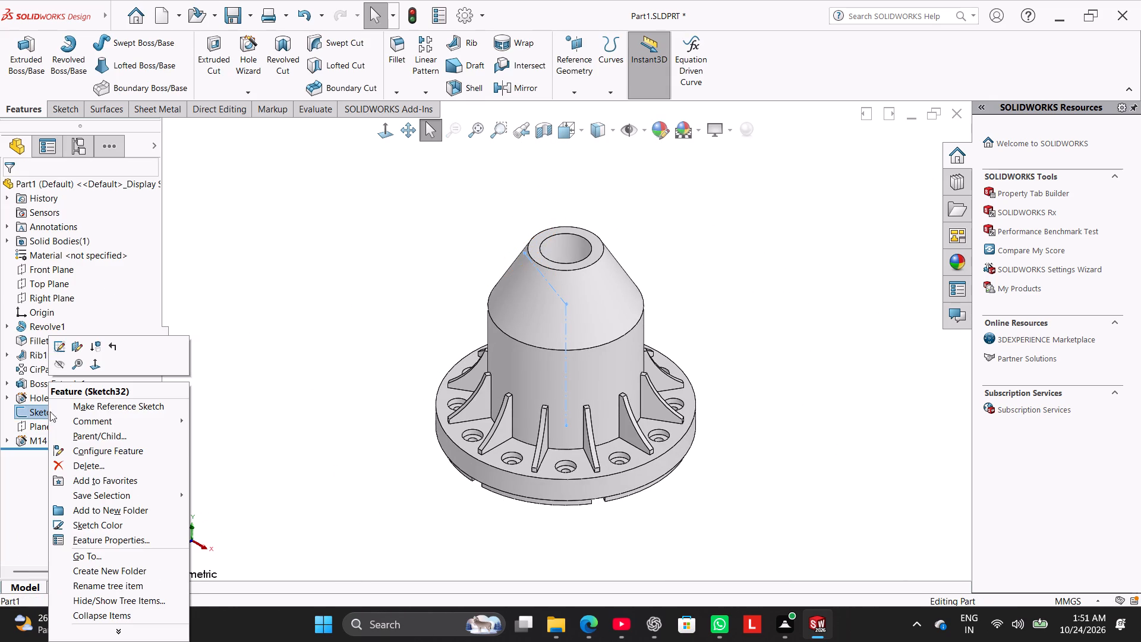
click(62, 363)
click(290, 379)
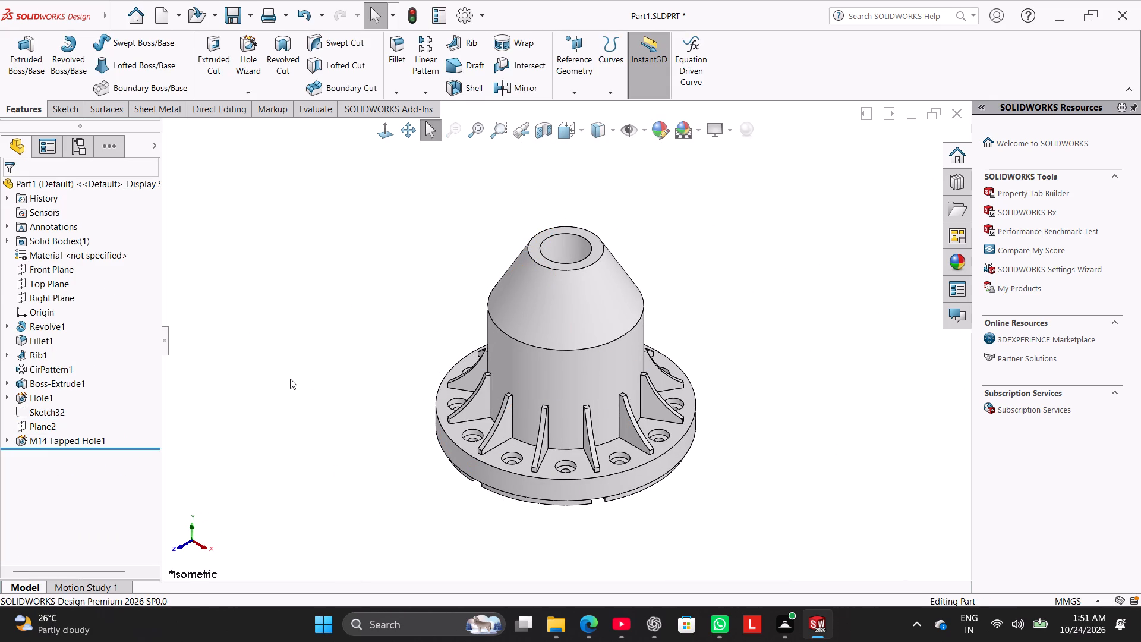
Circular-pattern the M14 tapped hole around the conical face with 4 equally spaced instances over 360 degrees.
middle_drag(345, 385, 357, 387)
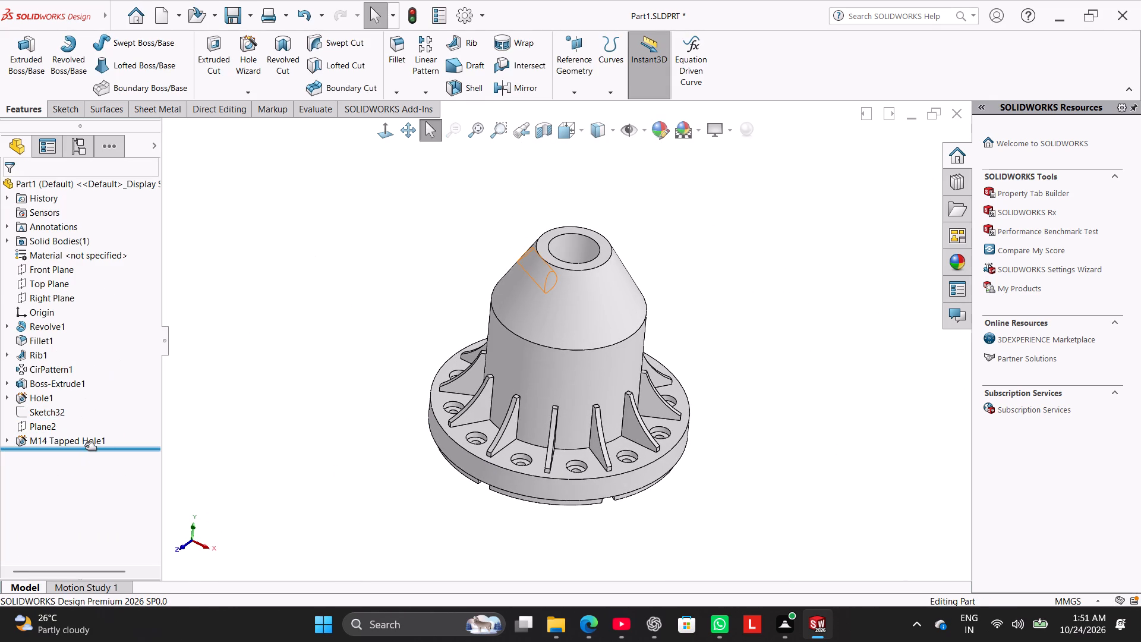
ctrl+click(87, 441)
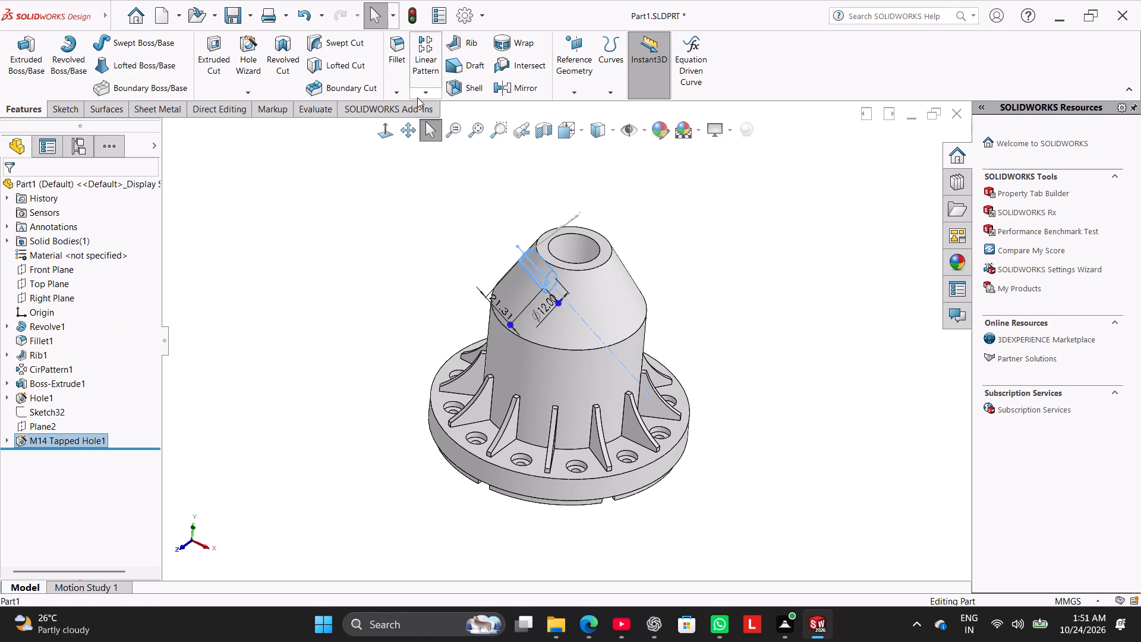
ctrl+click(422, 97)
ctrl+click(437, 117)
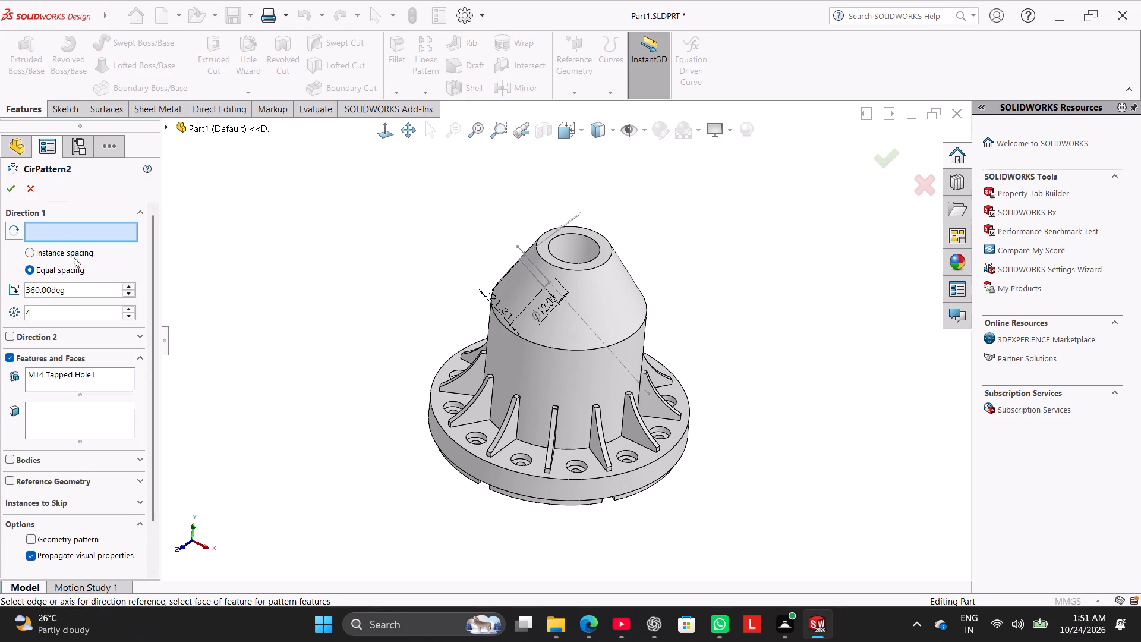
click(595, 291)
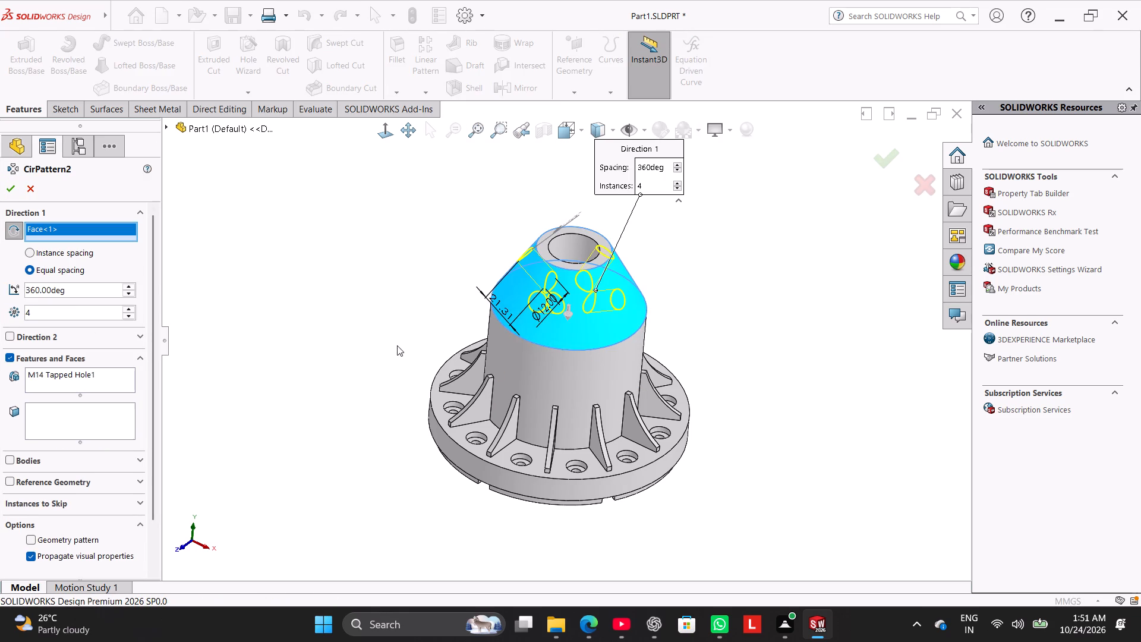
middle_drag(315, 331, 335, 418)
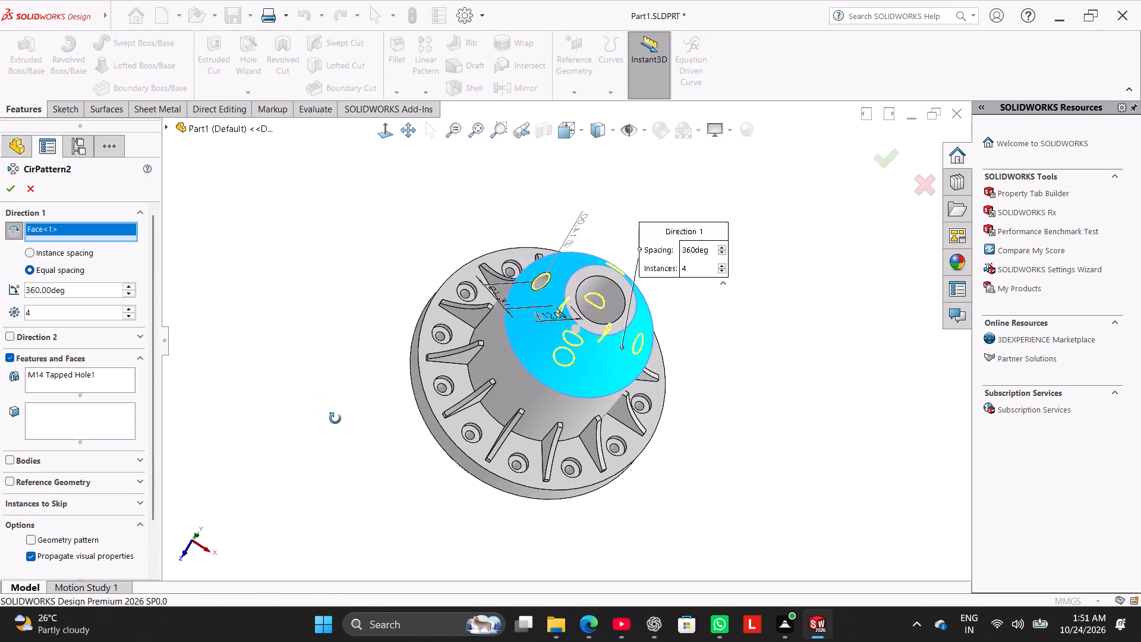
middle_drag(335, 418, 292, 333)
click(11, 189)
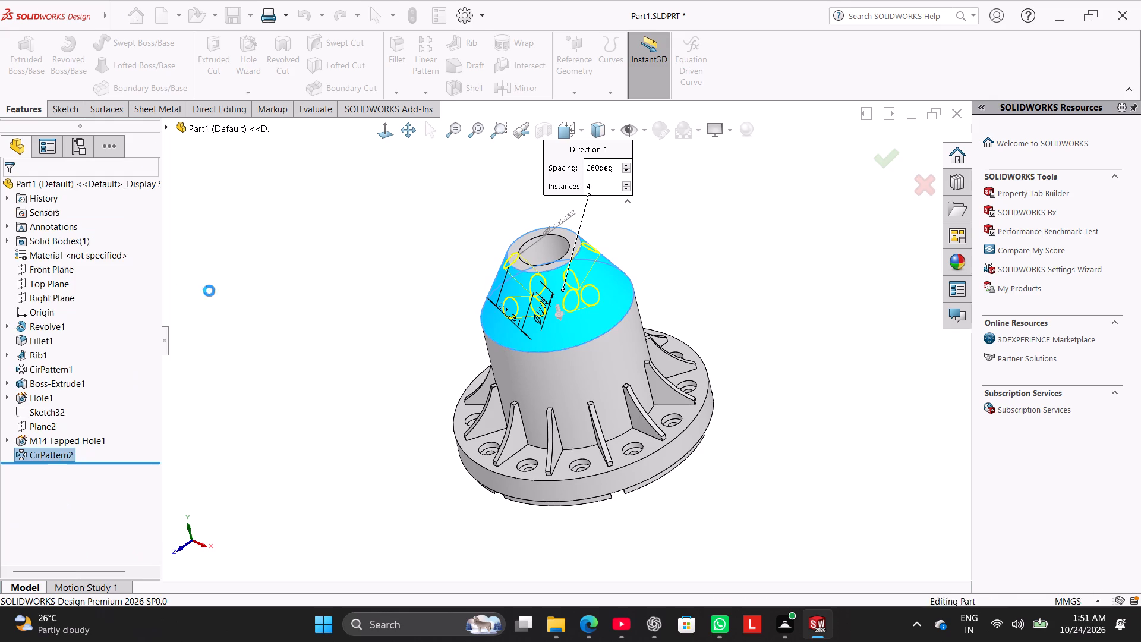
click(261, 296)
right_drag(291, 383, 421, 297)
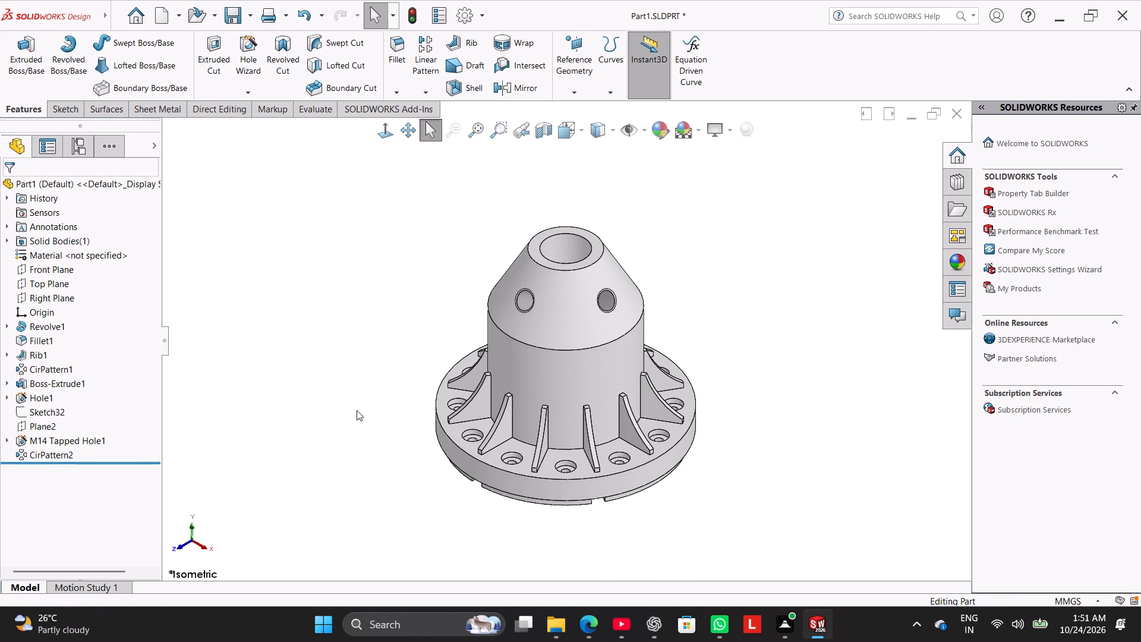
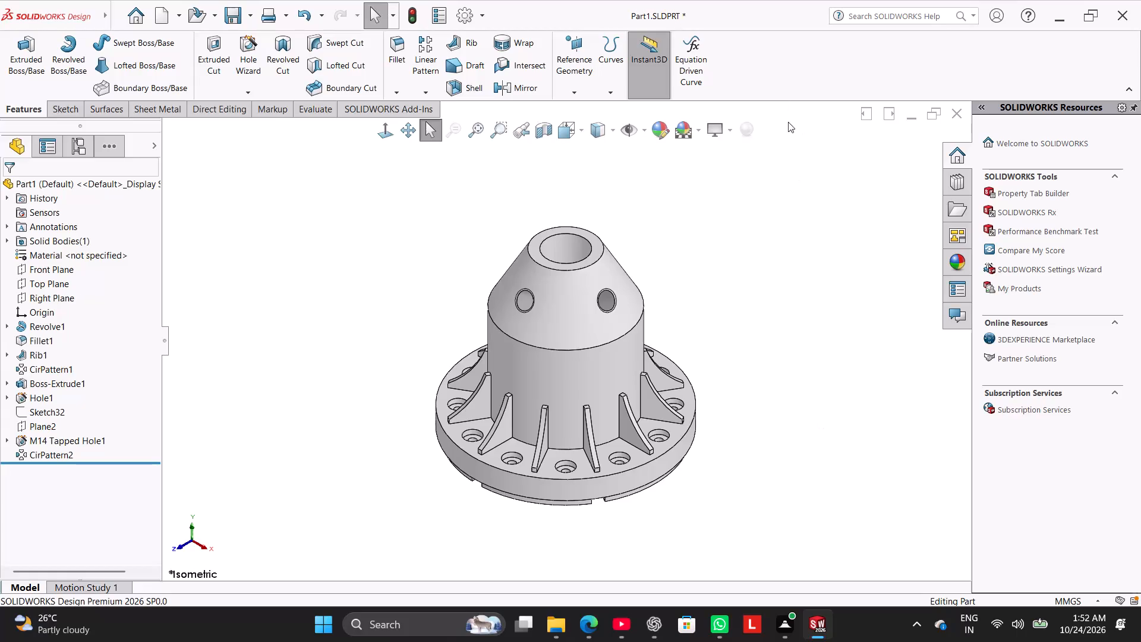
Open the color appearance settings for the whole part and bring up its color options.
click(667, 124)
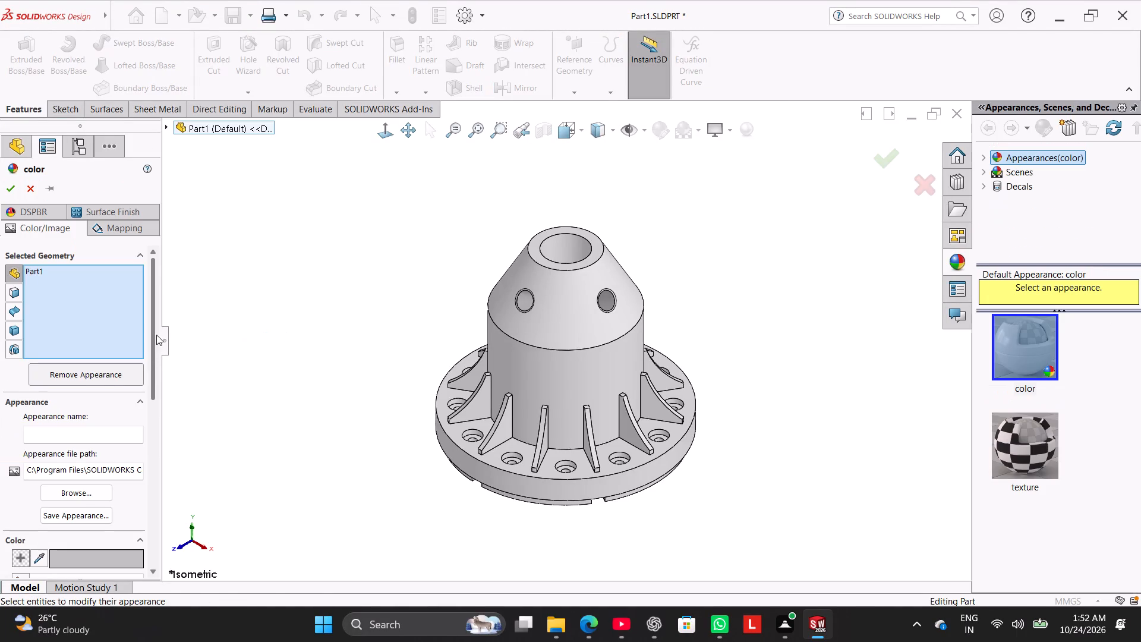
drag(156, 335, 149, 433)
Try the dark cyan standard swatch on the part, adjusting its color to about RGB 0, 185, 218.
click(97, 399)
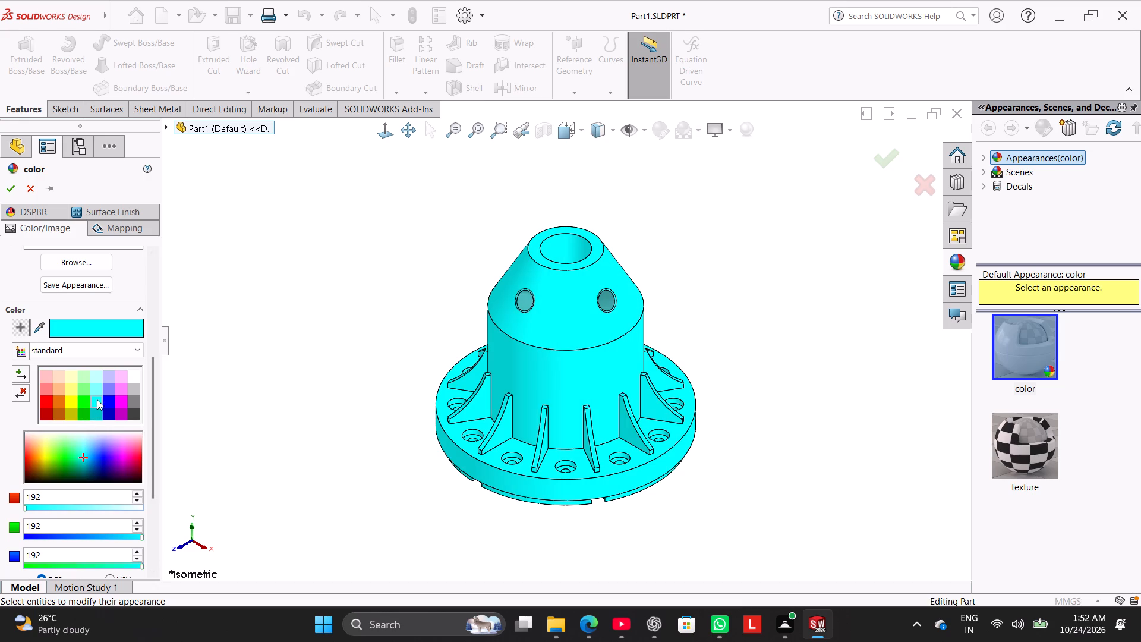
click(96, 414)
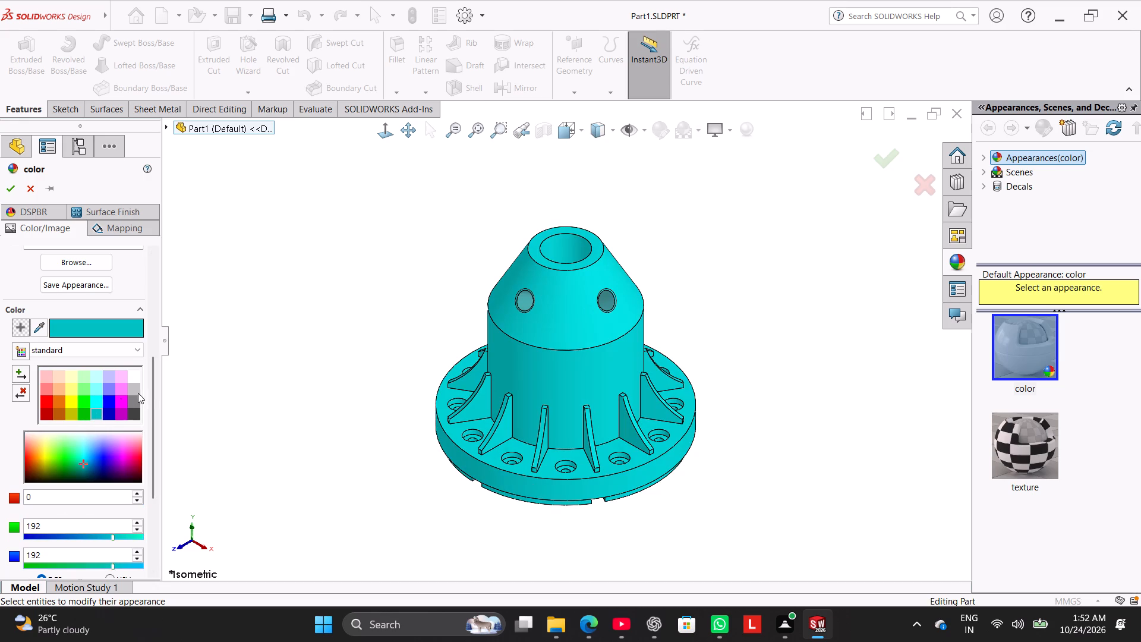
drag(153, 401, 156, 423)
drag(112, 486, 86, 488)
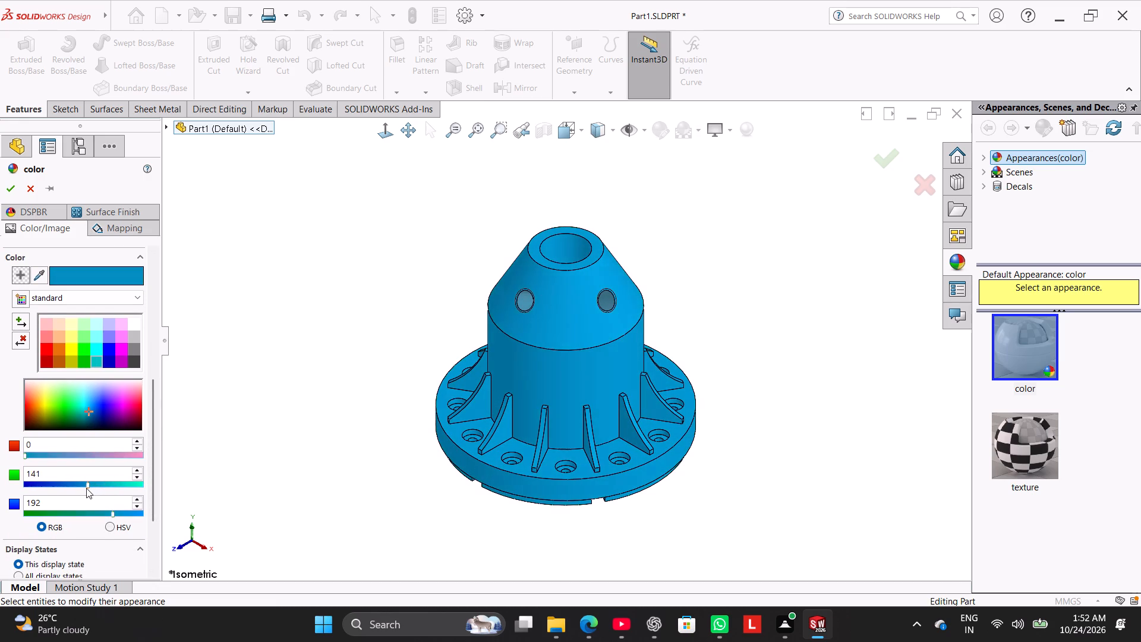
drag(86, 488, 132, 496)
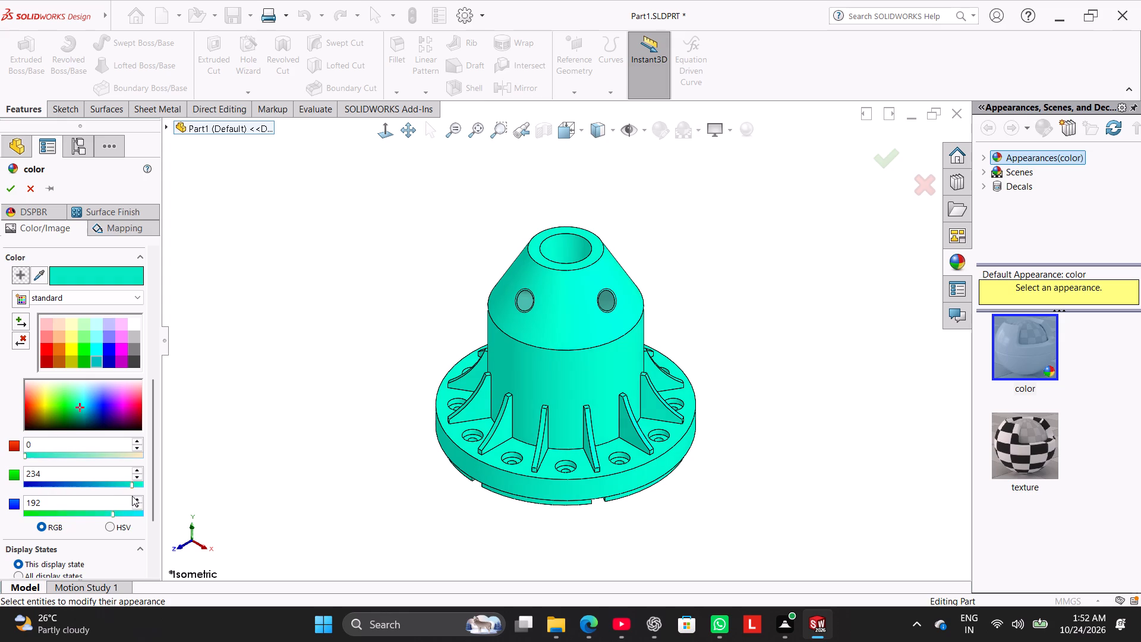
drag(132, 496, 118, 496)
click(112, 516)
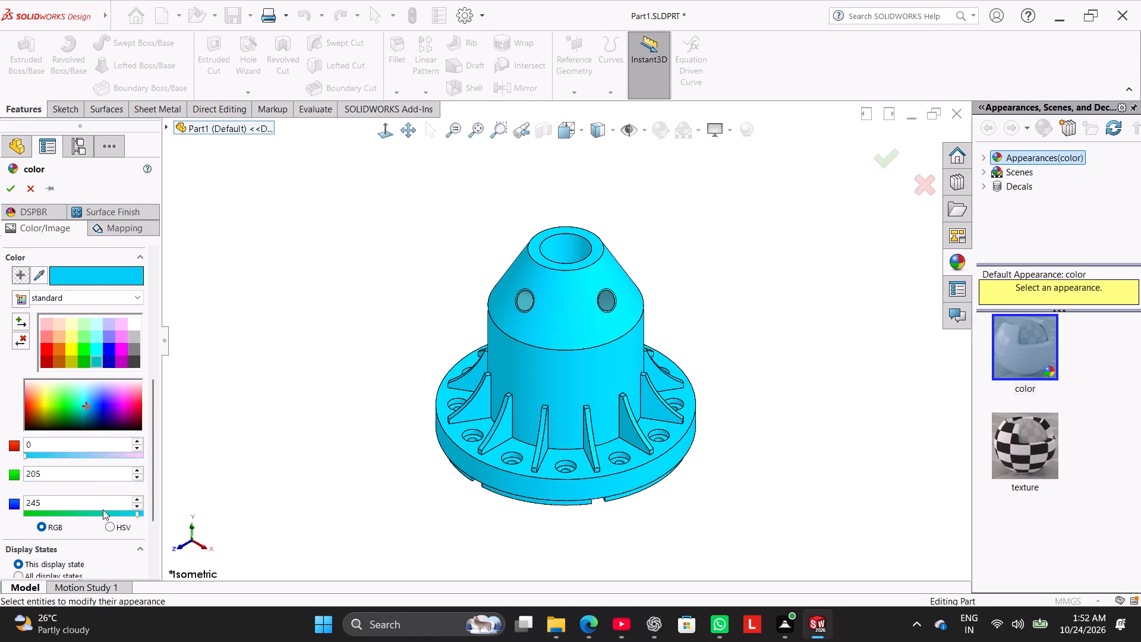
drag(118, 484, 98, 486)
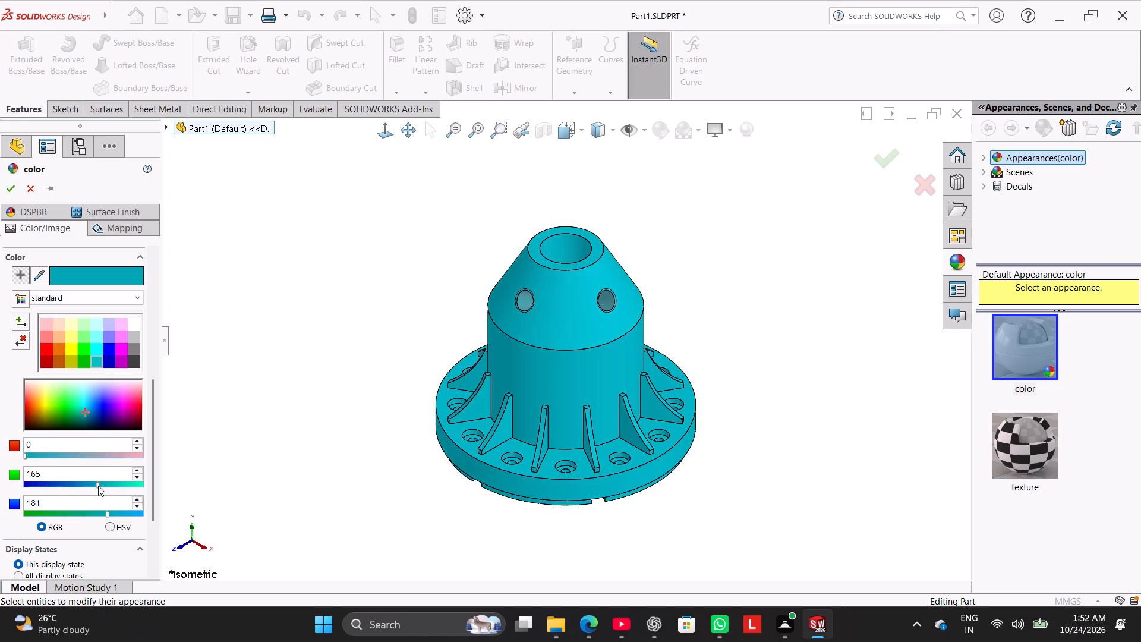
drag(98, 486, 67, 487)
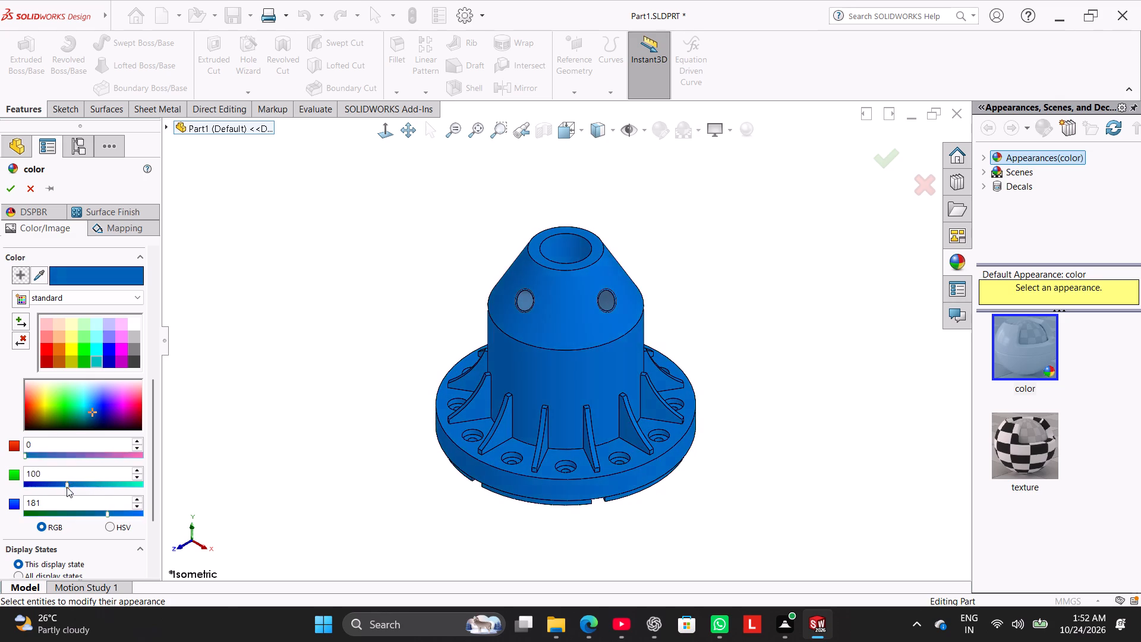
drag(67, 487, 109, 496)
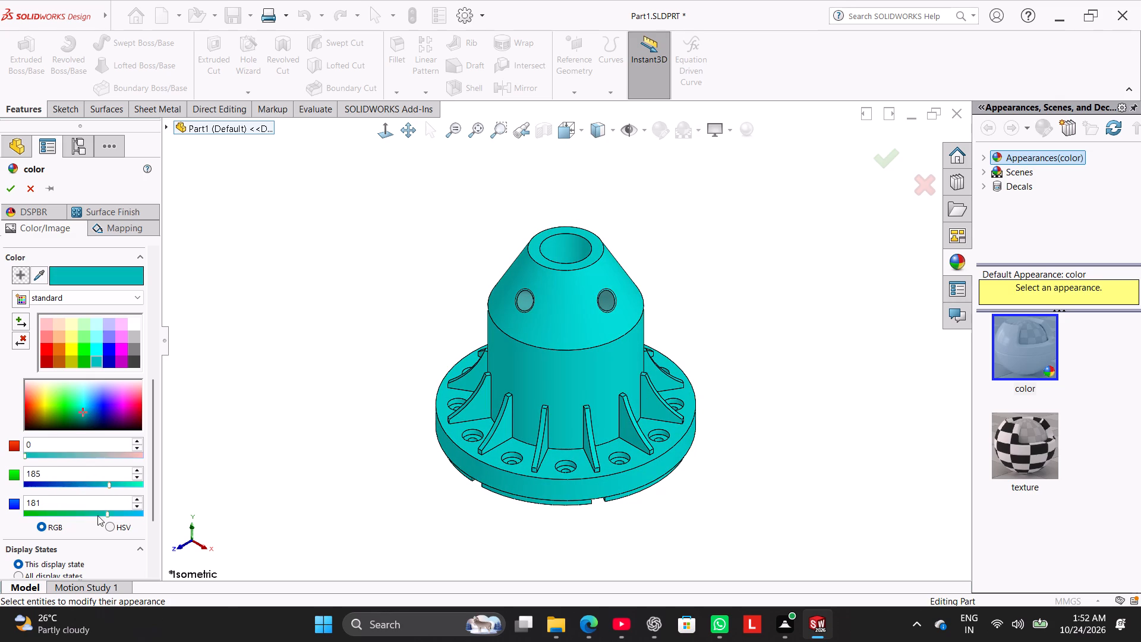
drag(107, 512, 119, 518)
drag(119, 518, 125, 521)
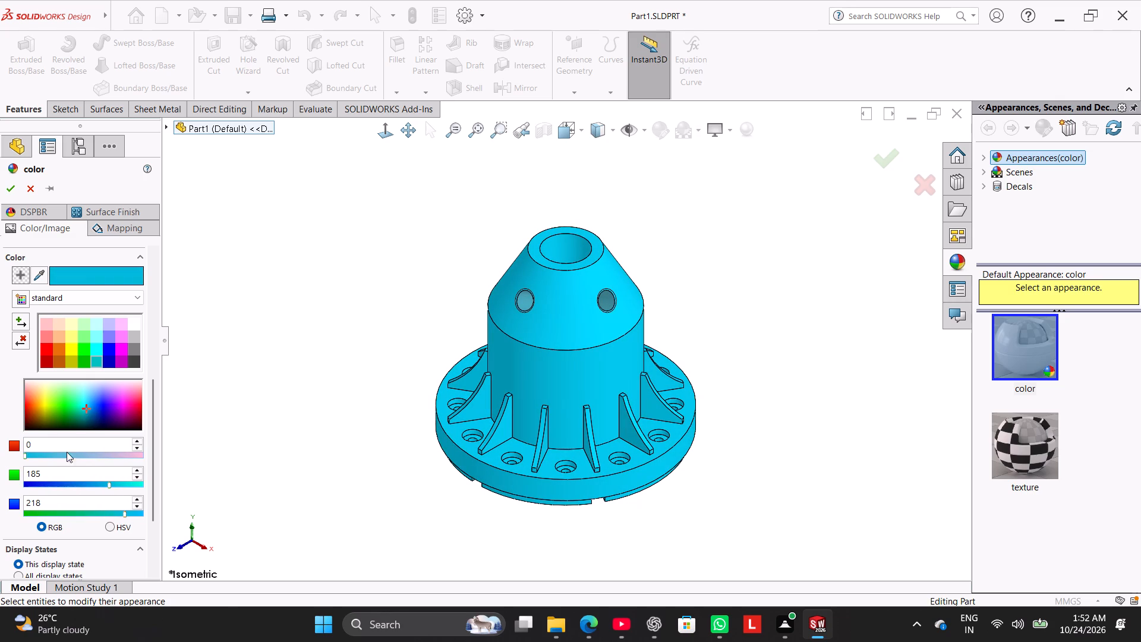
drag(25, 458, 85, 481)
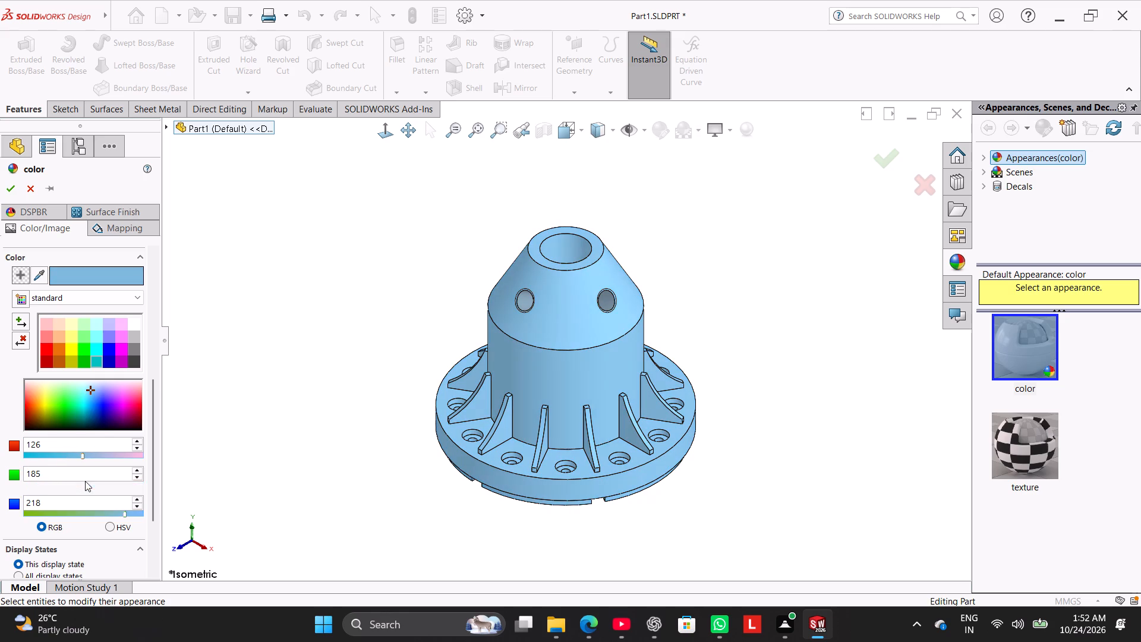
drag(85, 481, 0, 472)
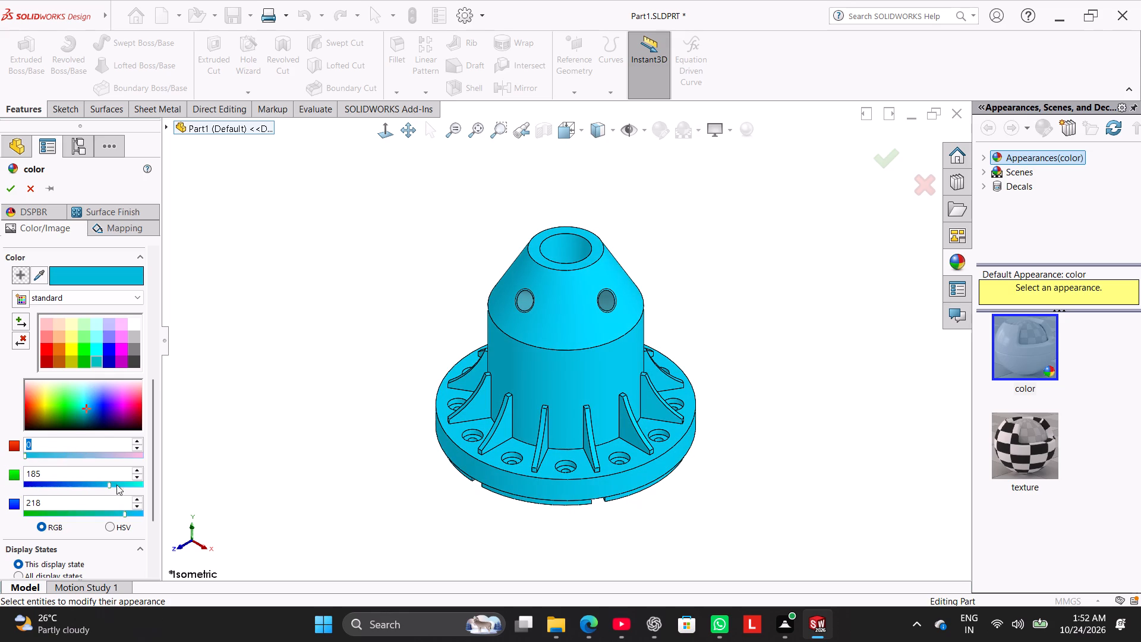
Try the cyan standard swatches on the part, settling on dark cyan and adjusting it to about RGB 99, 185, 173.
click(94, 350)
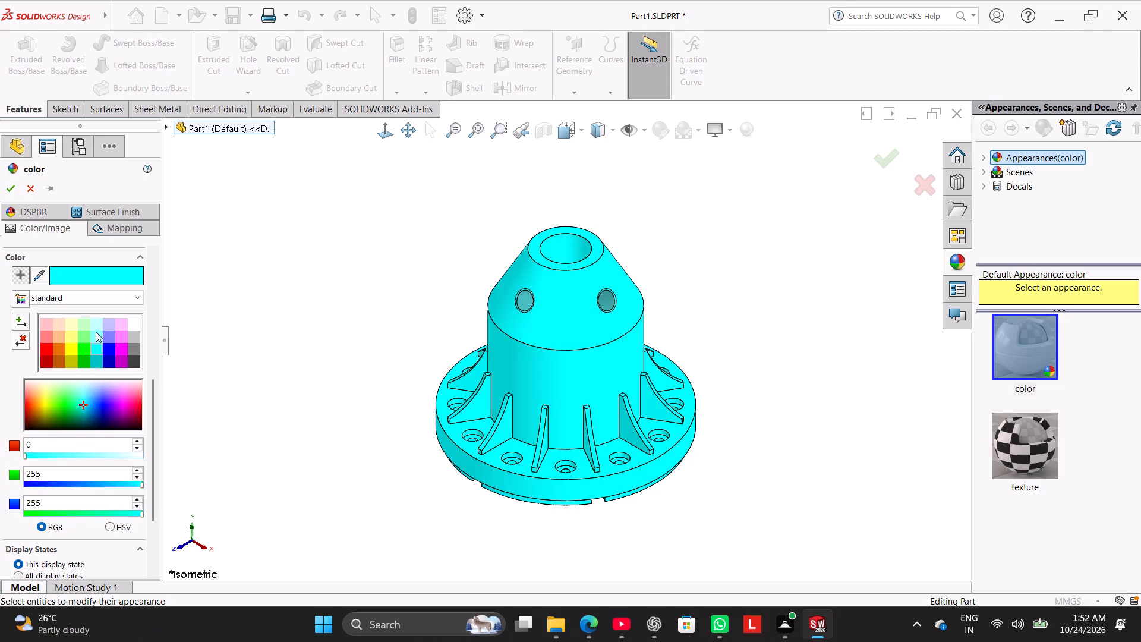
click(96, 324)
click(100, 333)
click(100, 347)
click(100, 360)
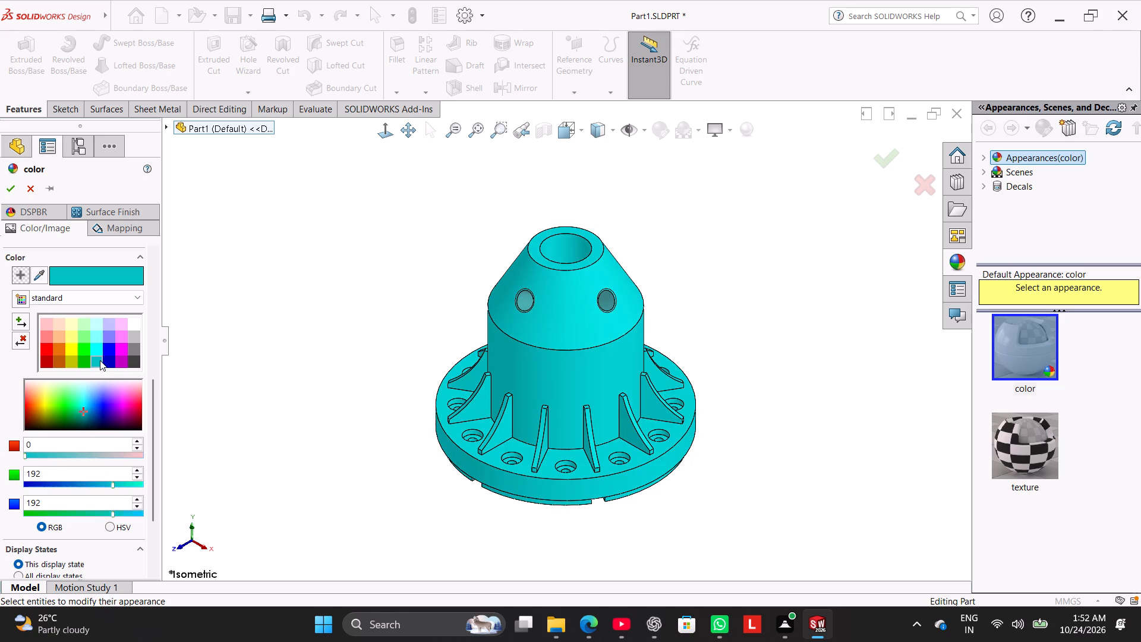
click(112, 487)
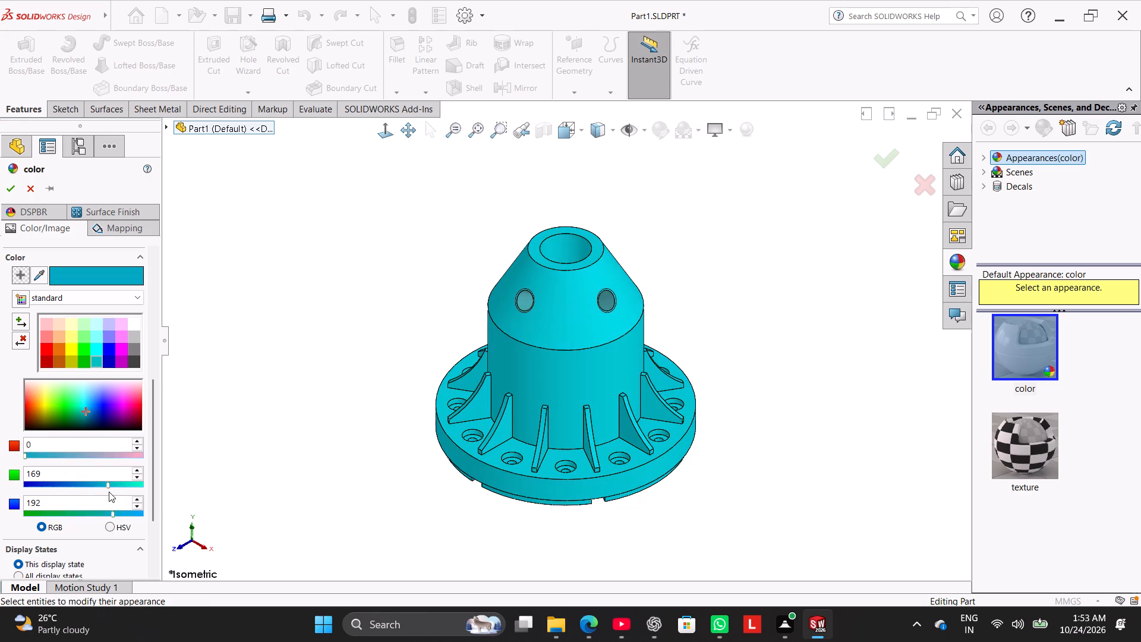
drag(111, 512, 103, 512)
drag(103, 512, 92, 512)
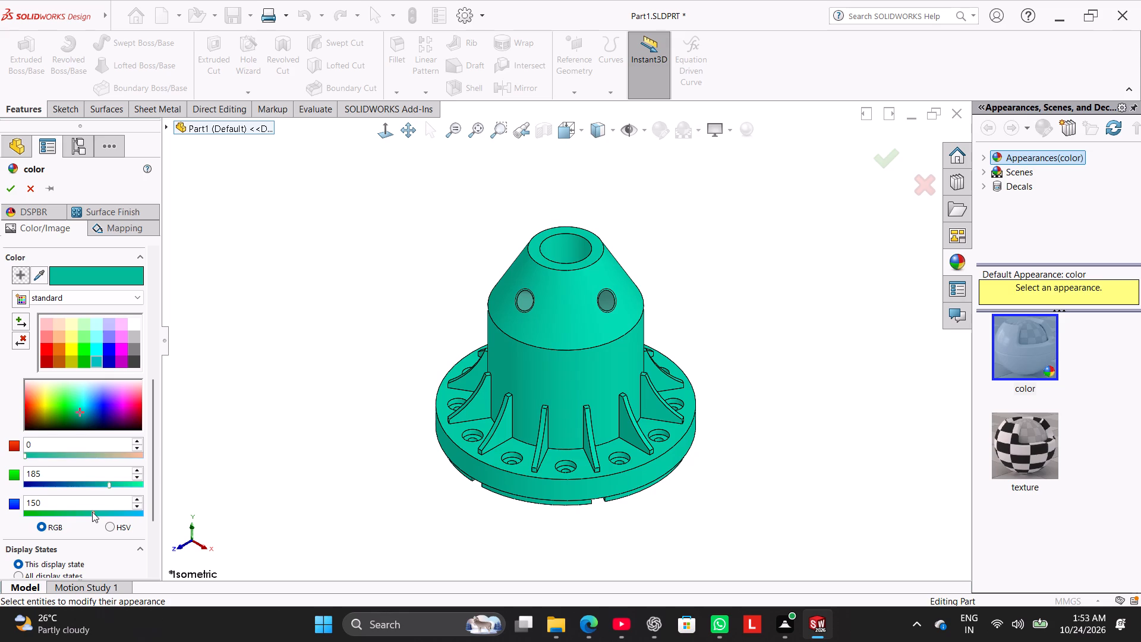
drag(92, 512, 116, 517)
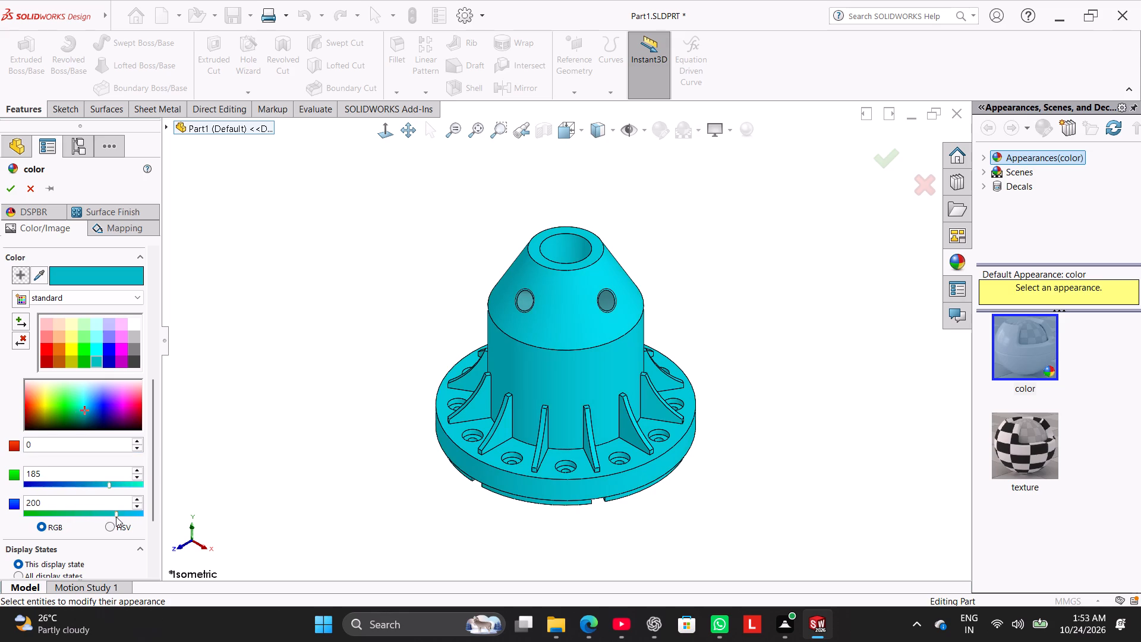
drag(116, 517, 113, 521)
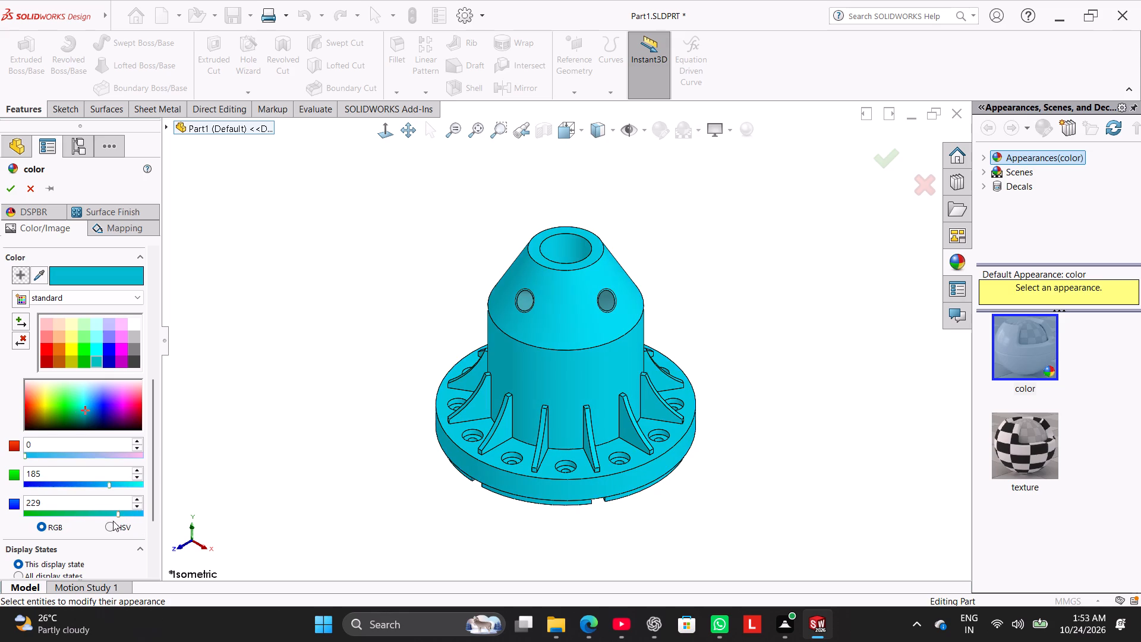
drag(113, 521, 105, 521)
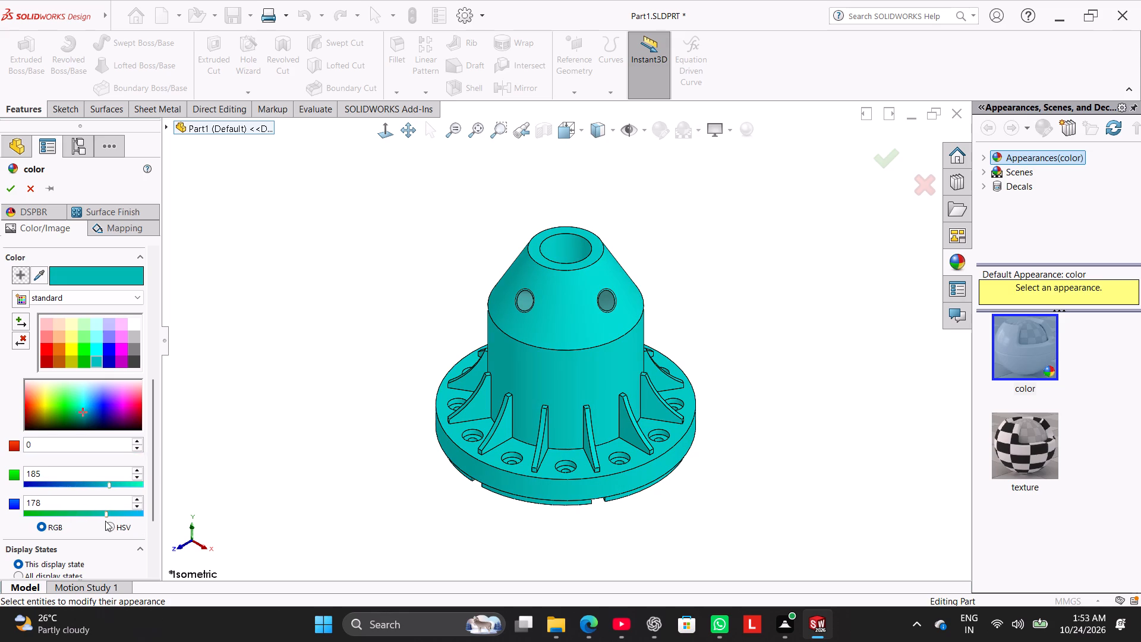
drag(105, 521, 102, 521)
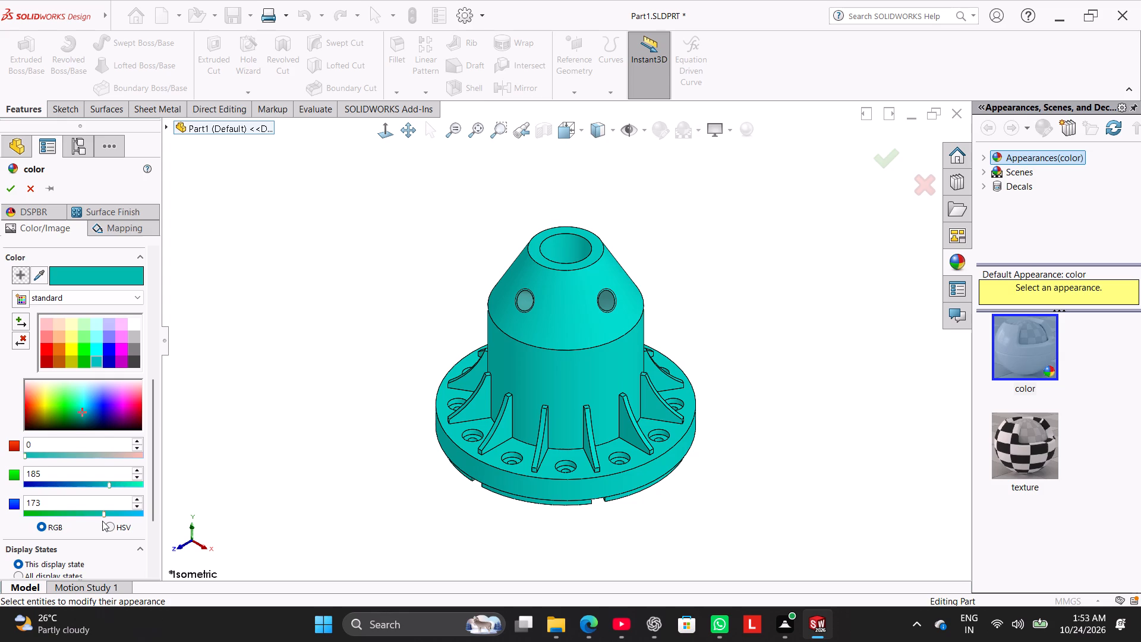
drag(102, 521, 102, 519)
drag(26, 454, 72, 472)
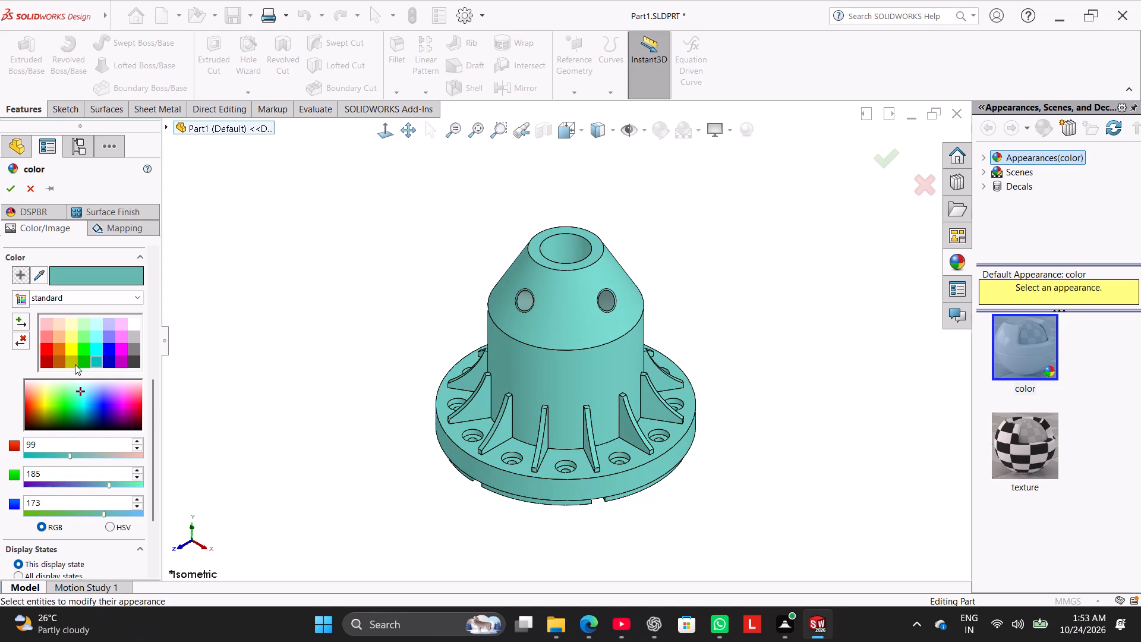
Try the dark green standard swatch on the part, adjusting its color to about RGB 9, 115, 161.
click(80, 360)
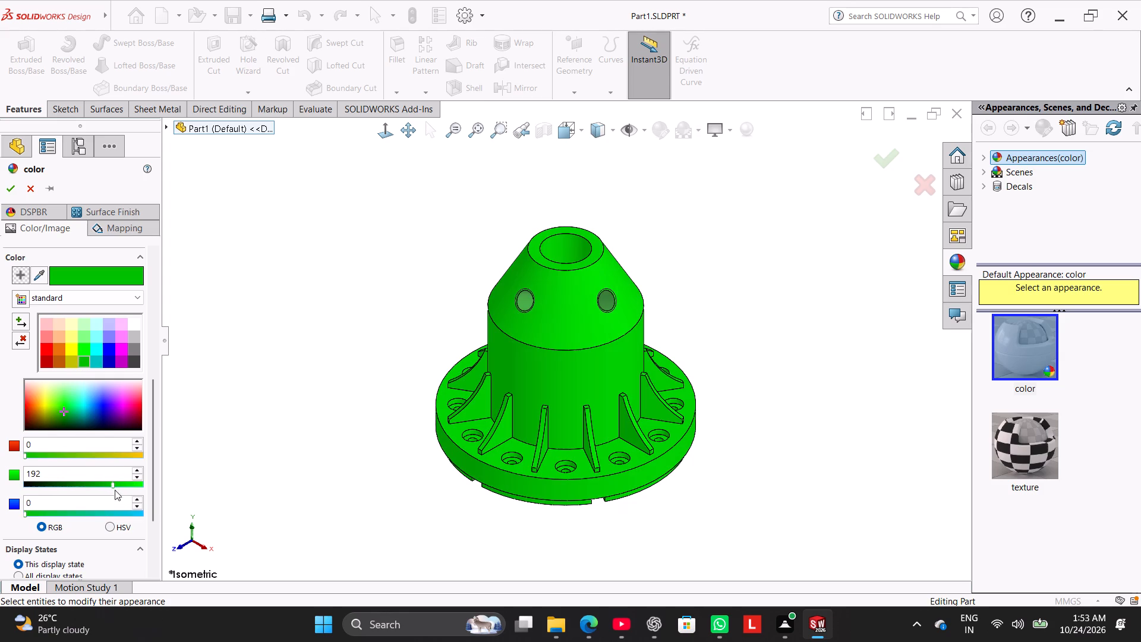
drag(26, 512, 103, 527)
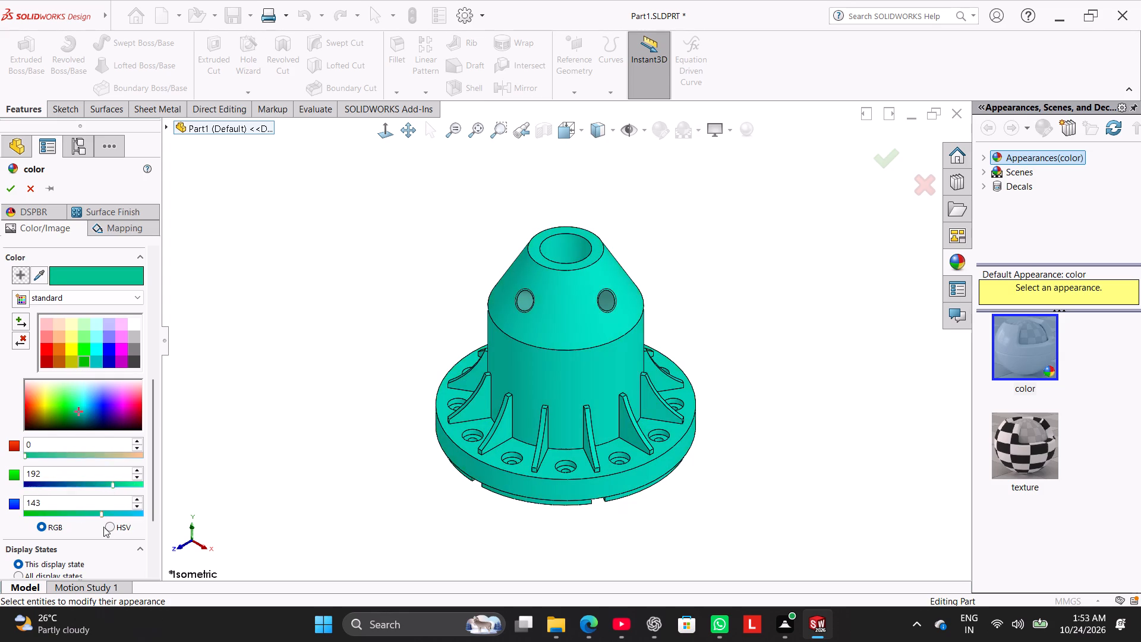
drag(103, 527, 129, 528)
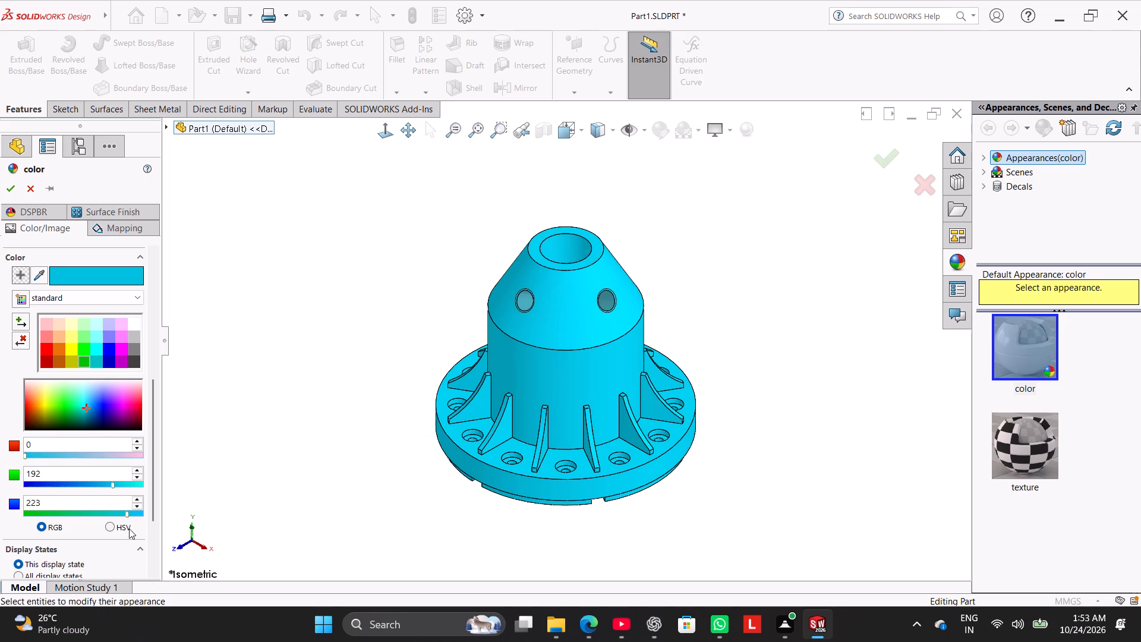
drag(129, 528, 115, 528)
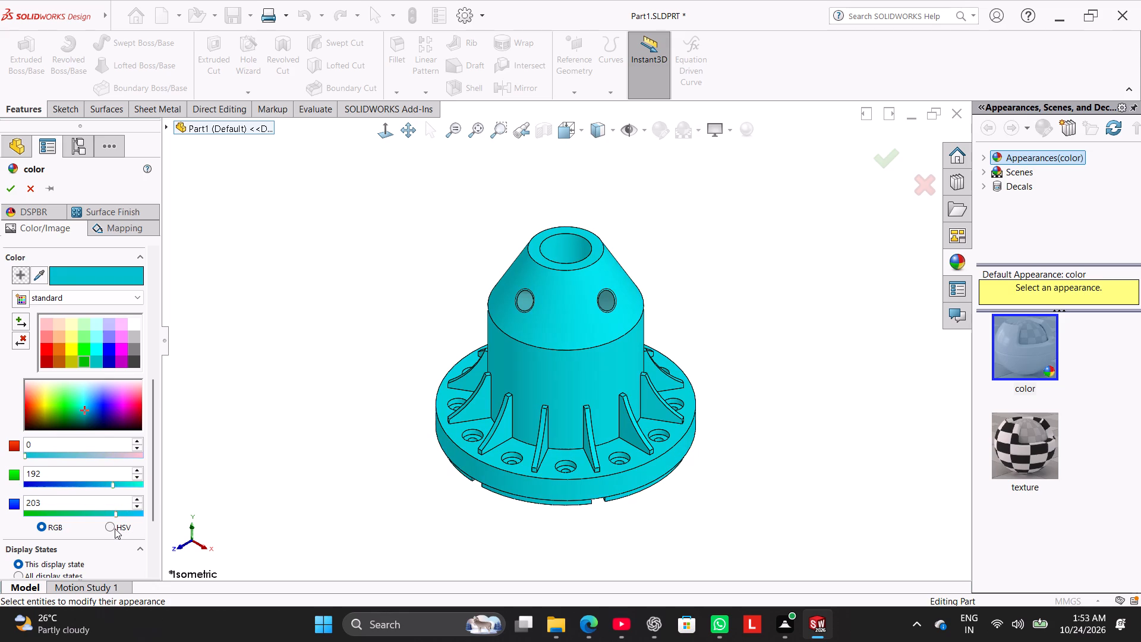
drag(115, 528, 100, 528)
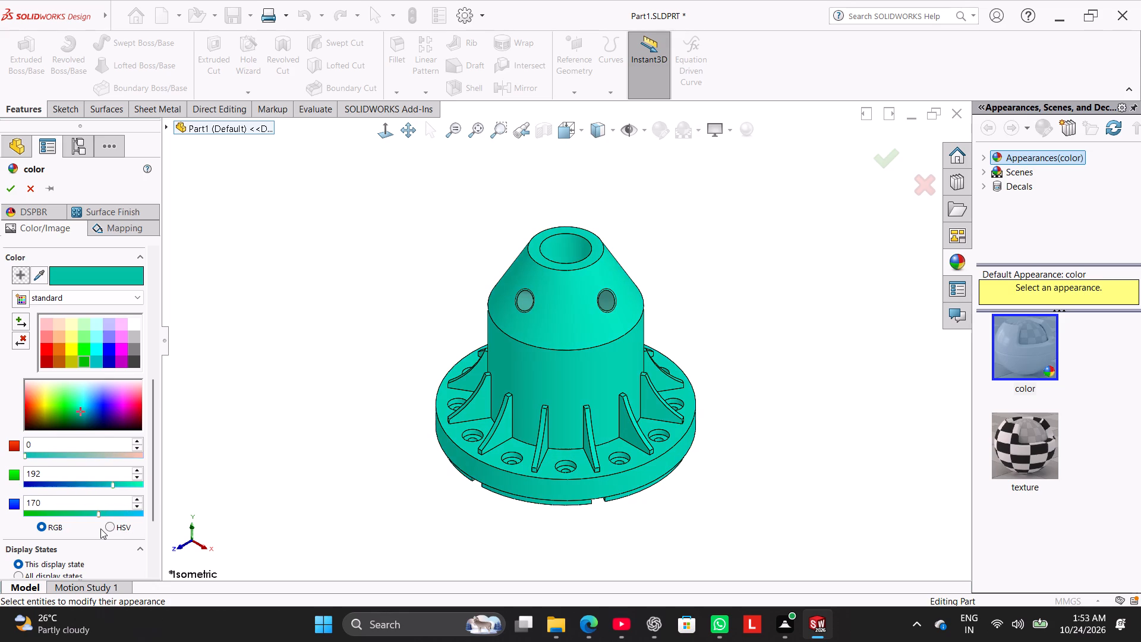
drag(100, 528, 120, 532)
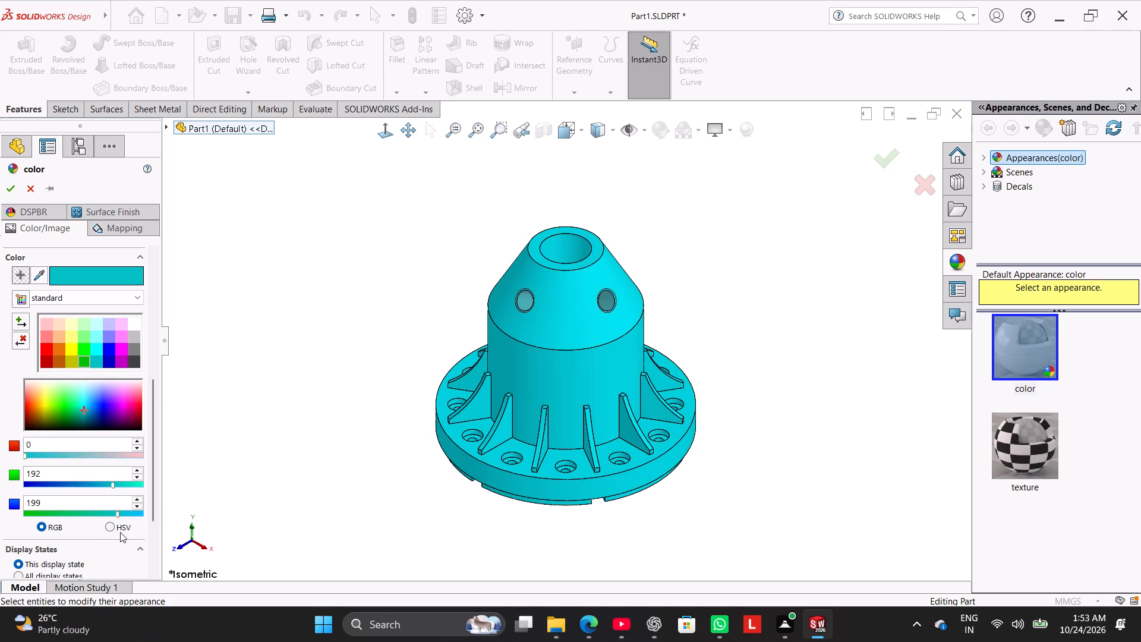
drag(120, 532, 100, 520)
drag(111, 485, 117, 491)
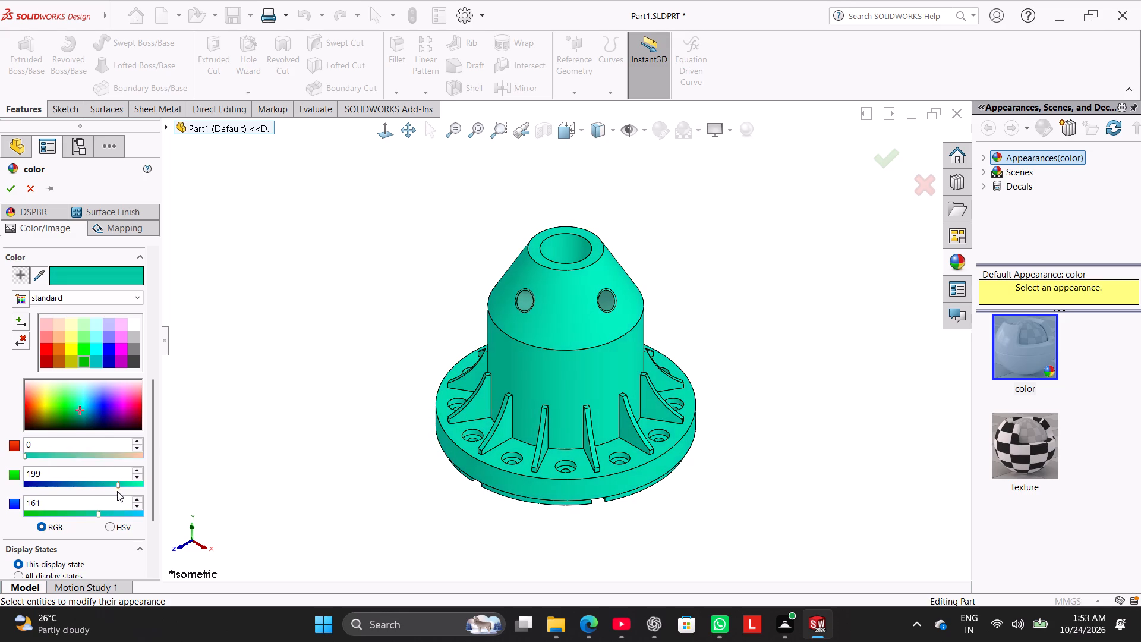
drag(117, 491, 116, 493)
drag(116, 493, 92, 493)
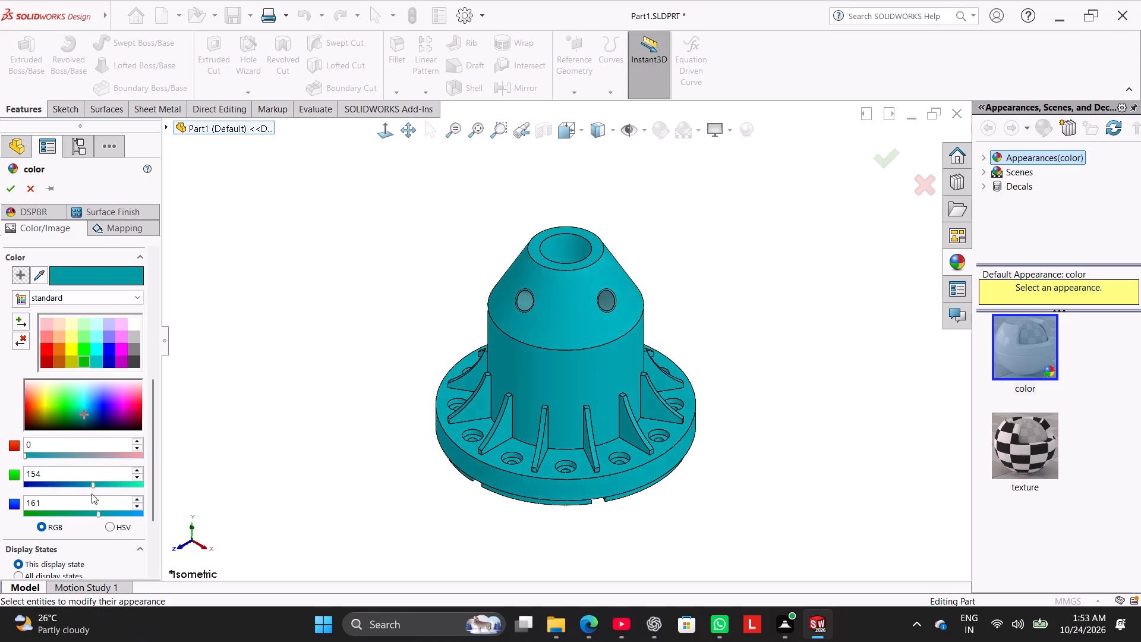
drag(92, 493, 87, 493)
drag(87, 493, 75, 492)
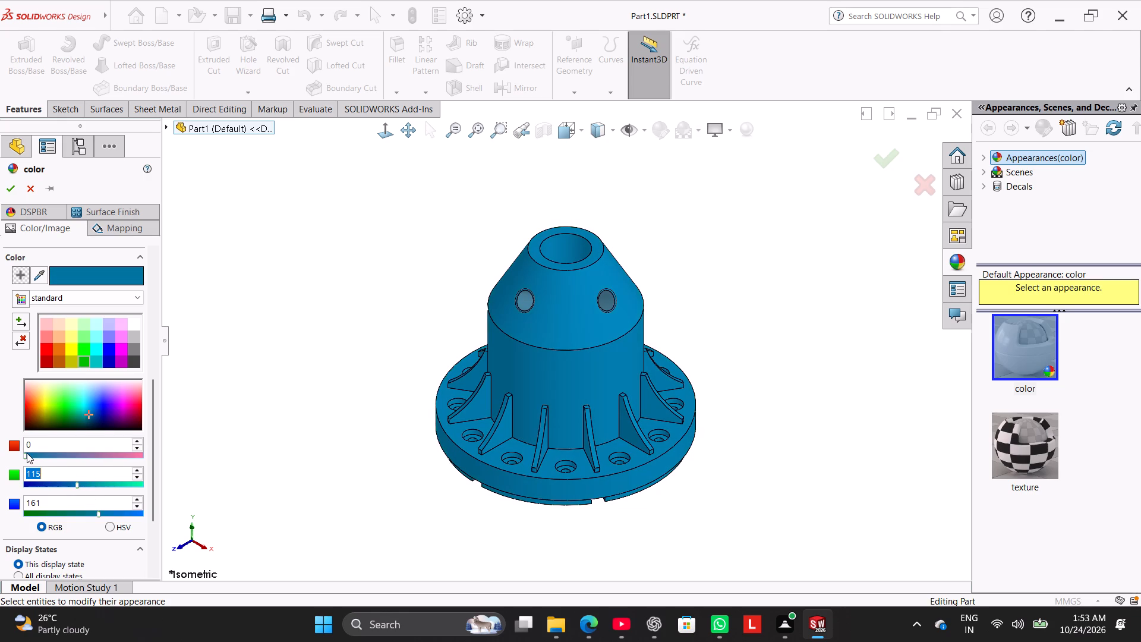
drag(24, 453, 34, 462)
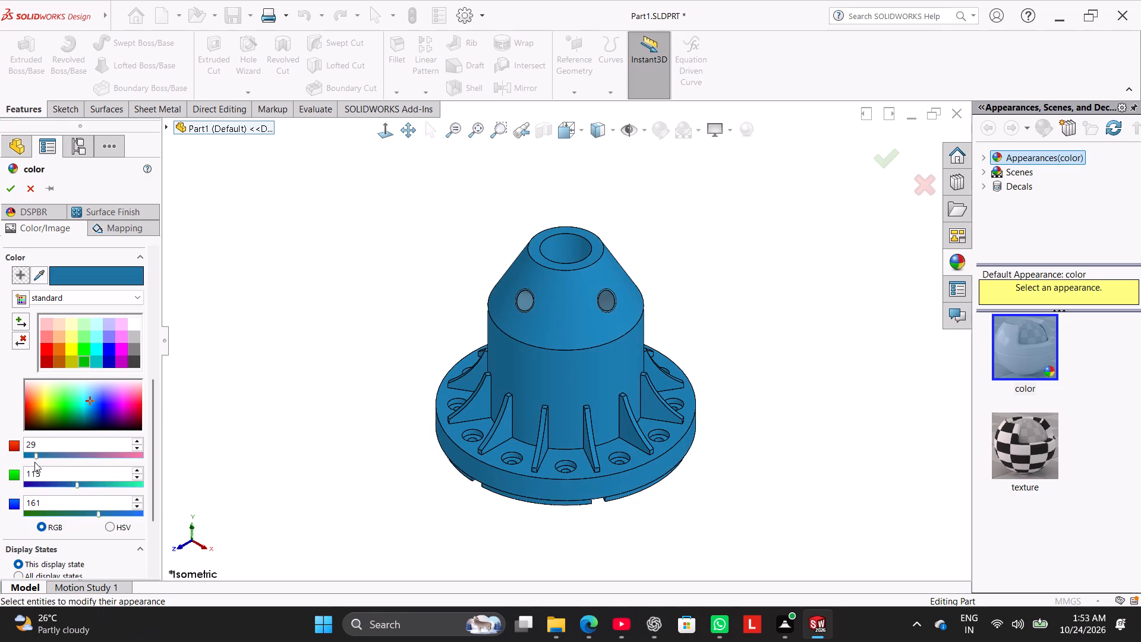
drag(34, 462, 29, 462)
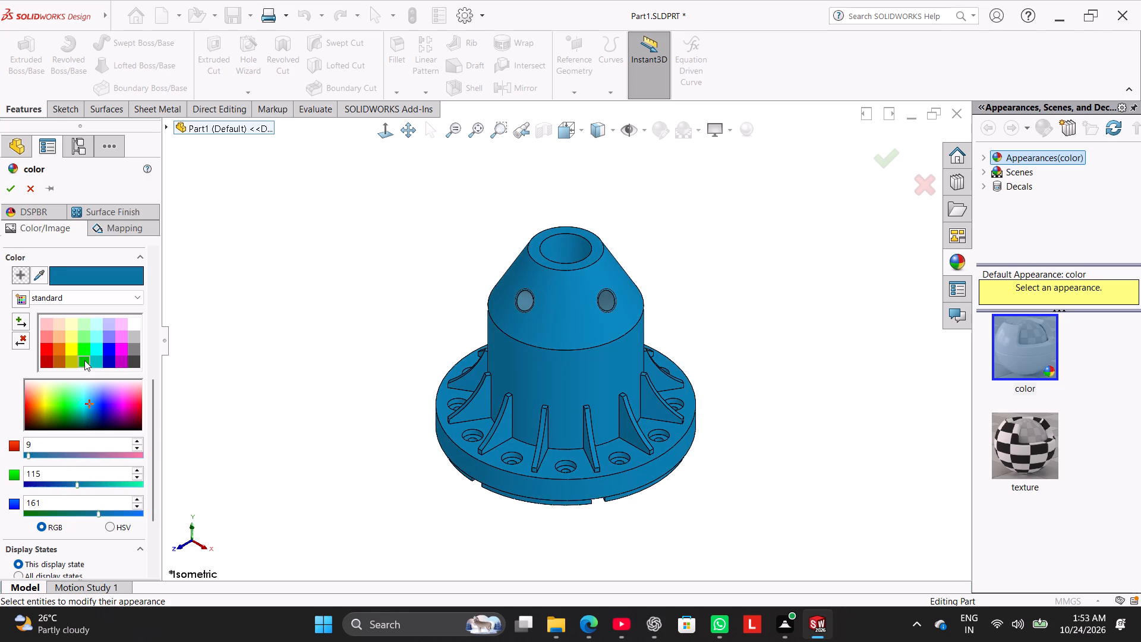
Try the cyan standard swatches on the part, settling on dark cyan and lowering its green component to about 179.
click(92, 364)
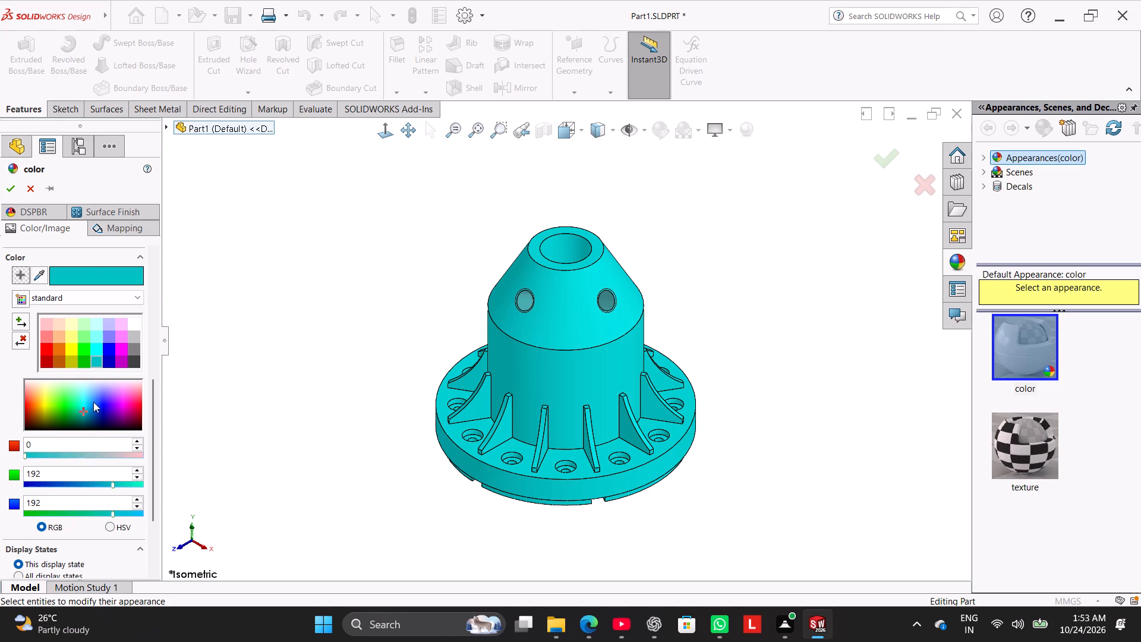
click(94, 323)
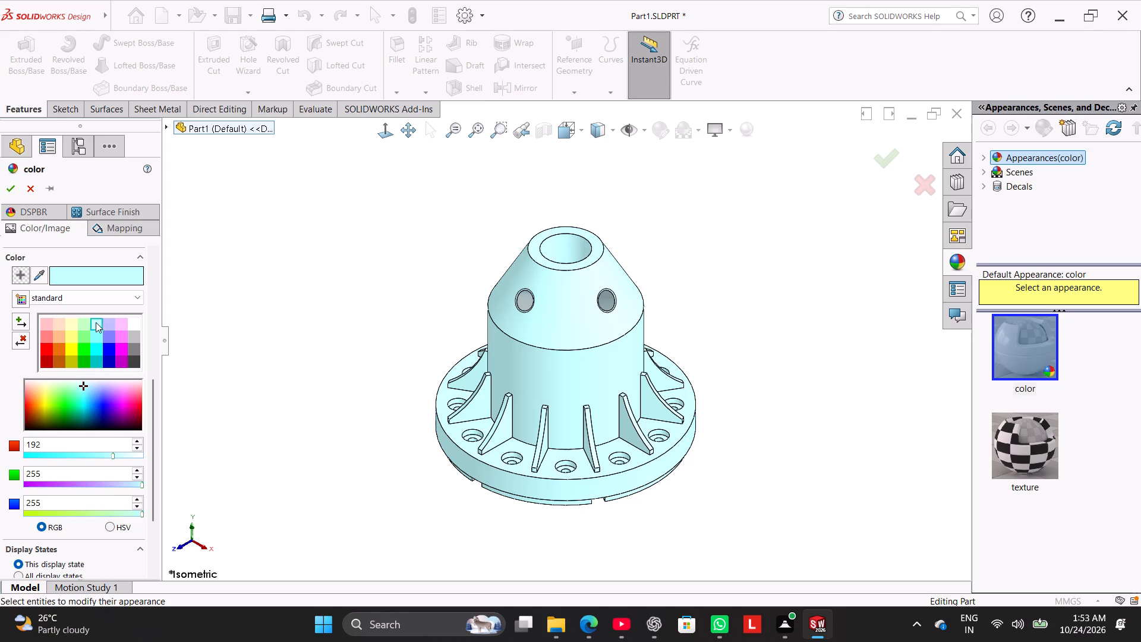
click(94, 361)
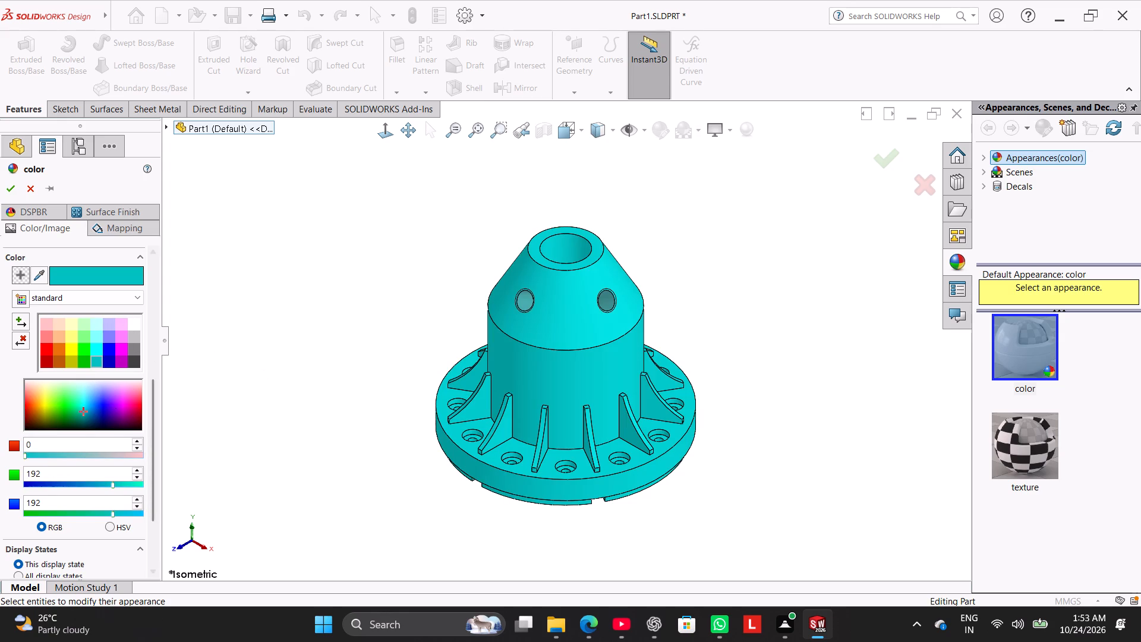
drag(111, 483, 127, 495)
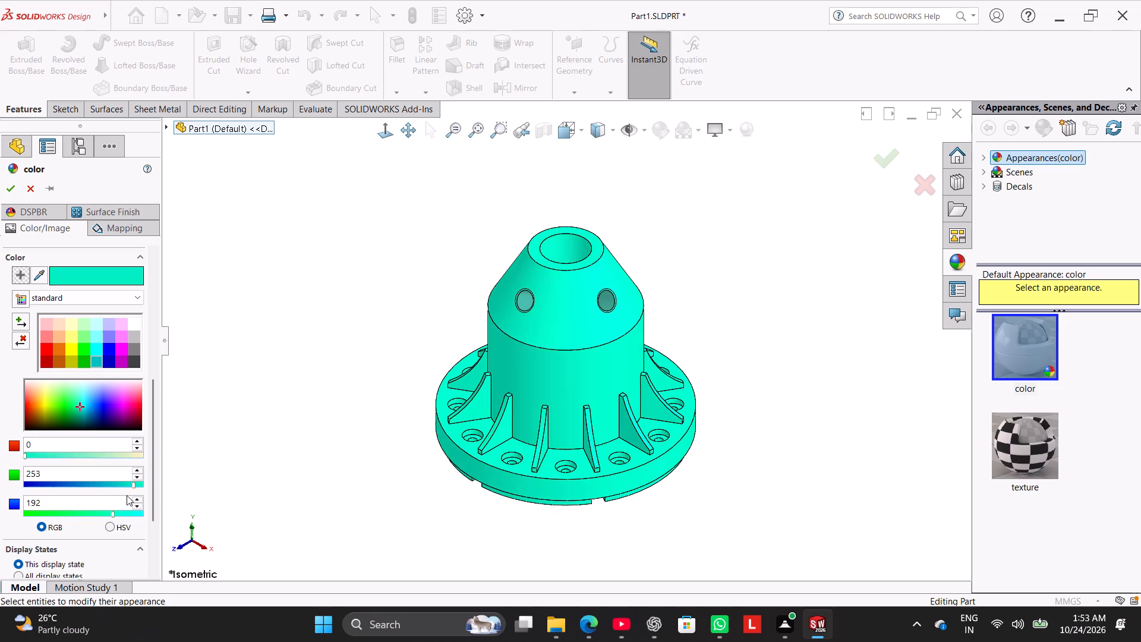
drag(127, 495, 115, 499)
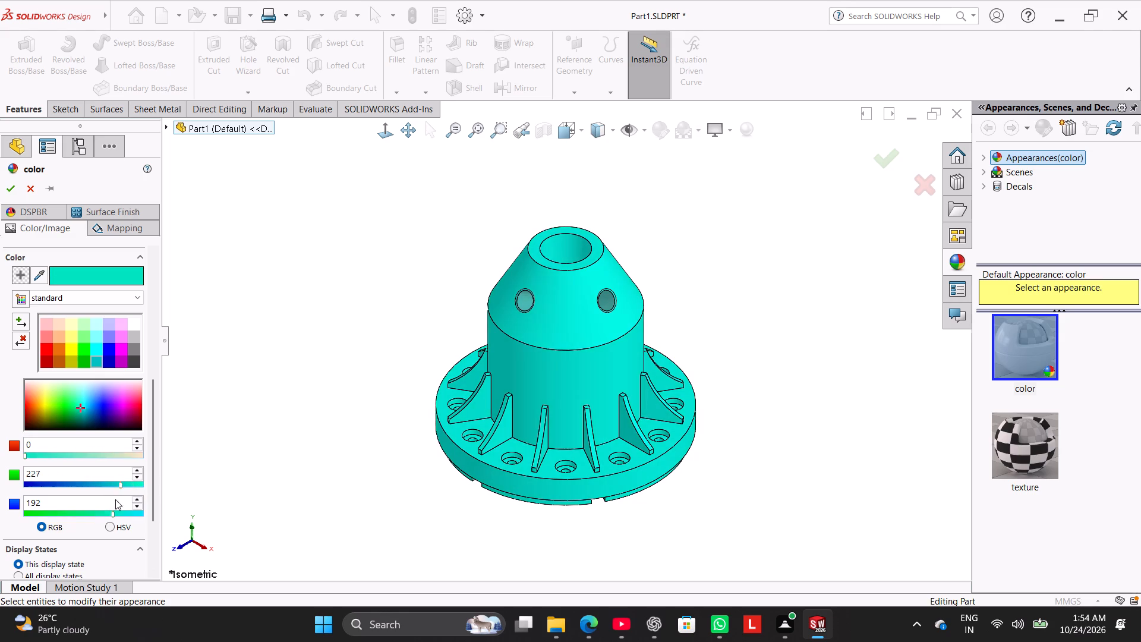
drag(115, 499, 108, 502)
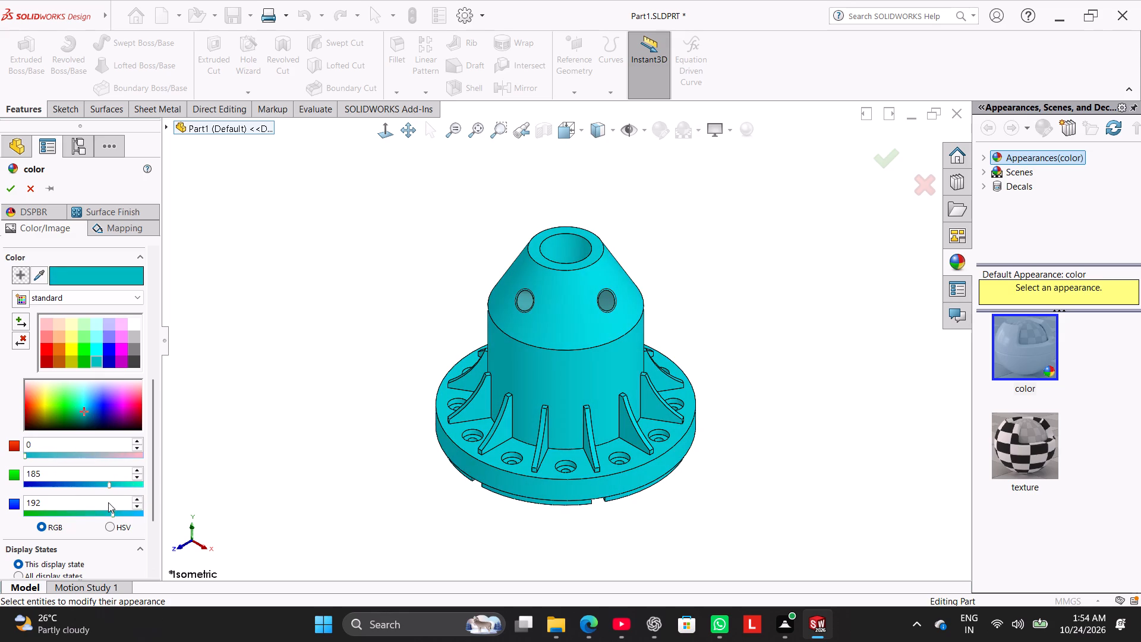
drag(108, 502, 106, 502)
Adjust the part color's red component to about 40 and its blue component to about 200.
drag(23, 455, 86, 474)
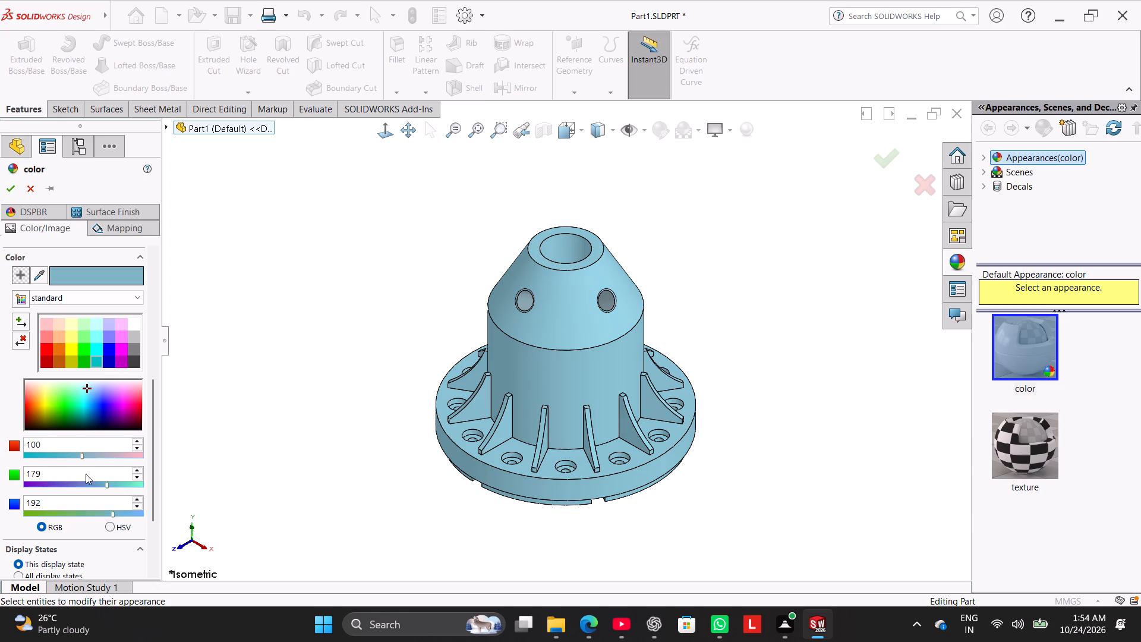
drag(86, 474, 50, 475)
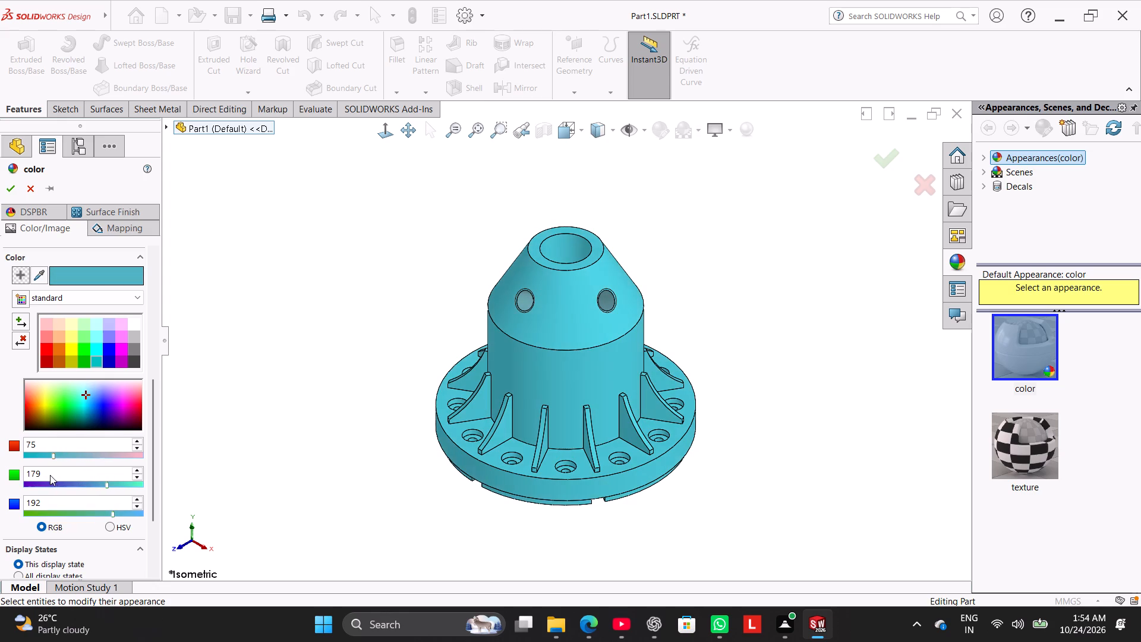
drag(50, 475, 42, 478)
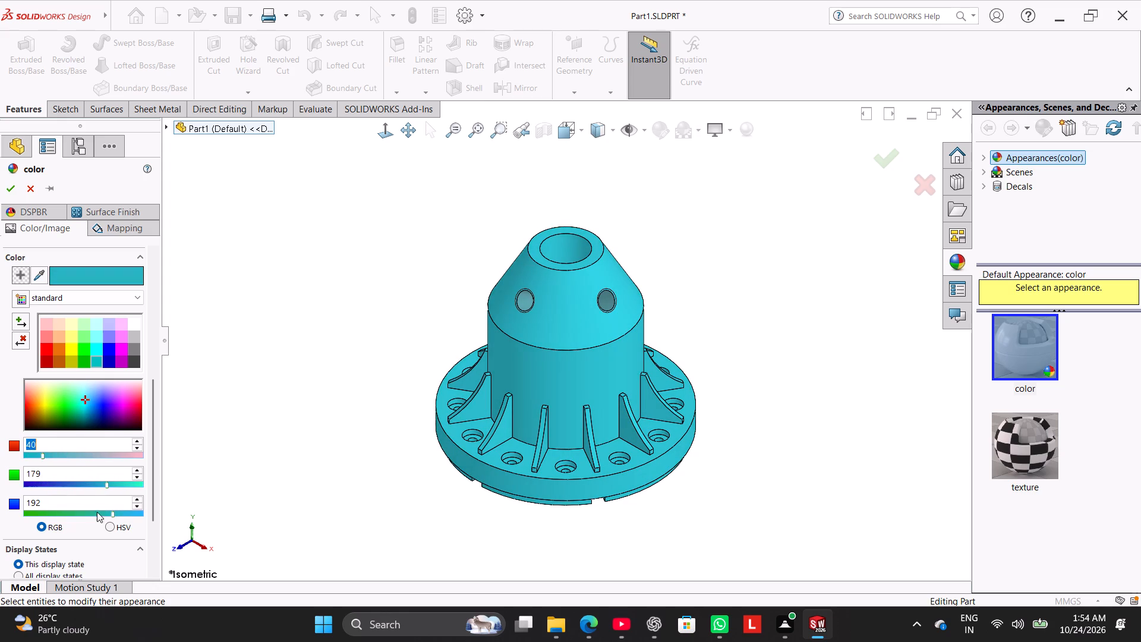
drag(110, 512, 109, 514)
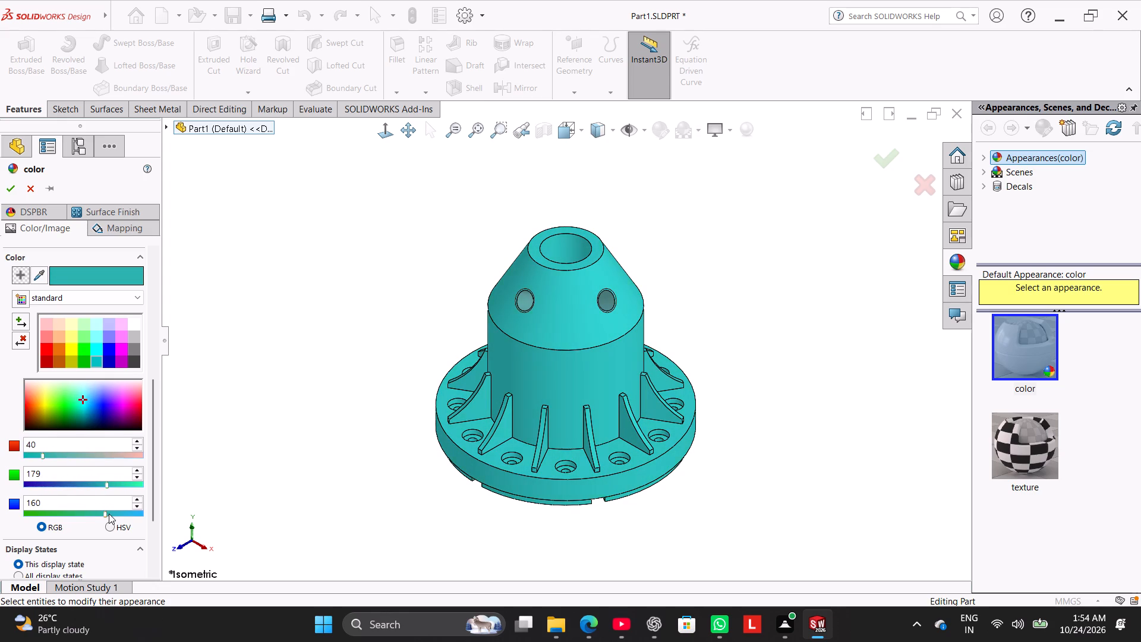
drag(109, 514, 123, 517)
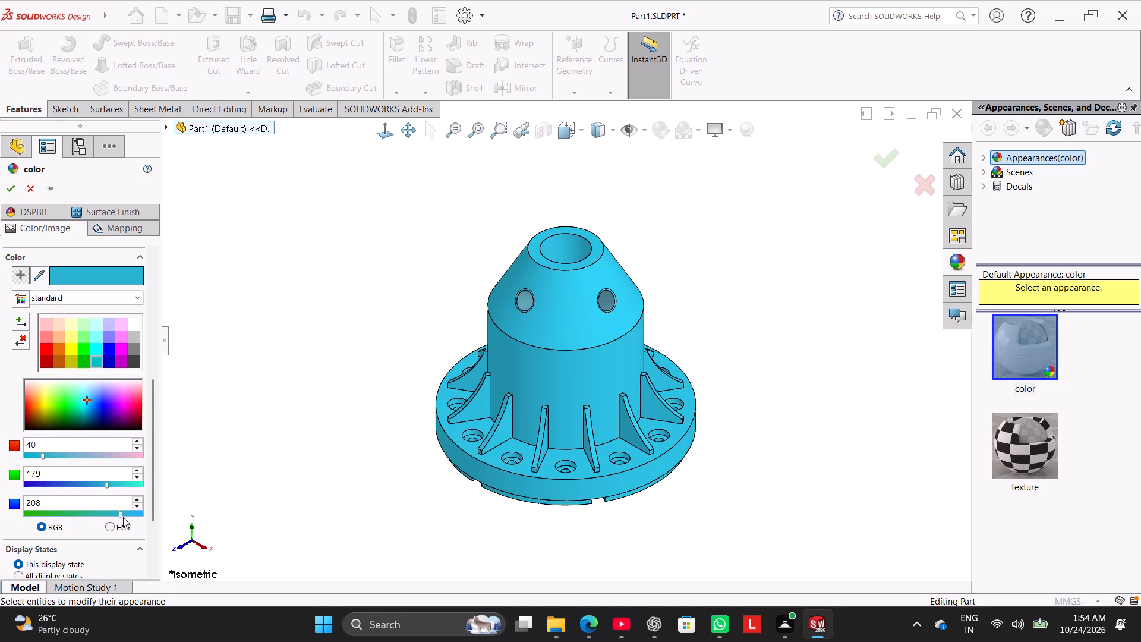
drag(123, 517, 105, 525)
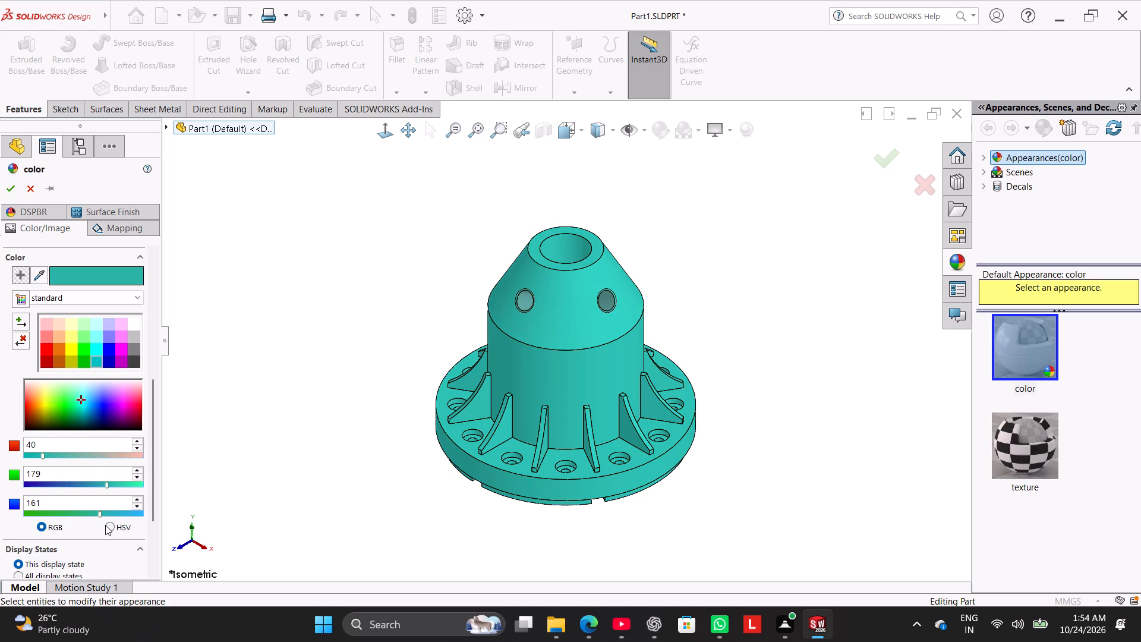
drag(105, 525, 124, 533)
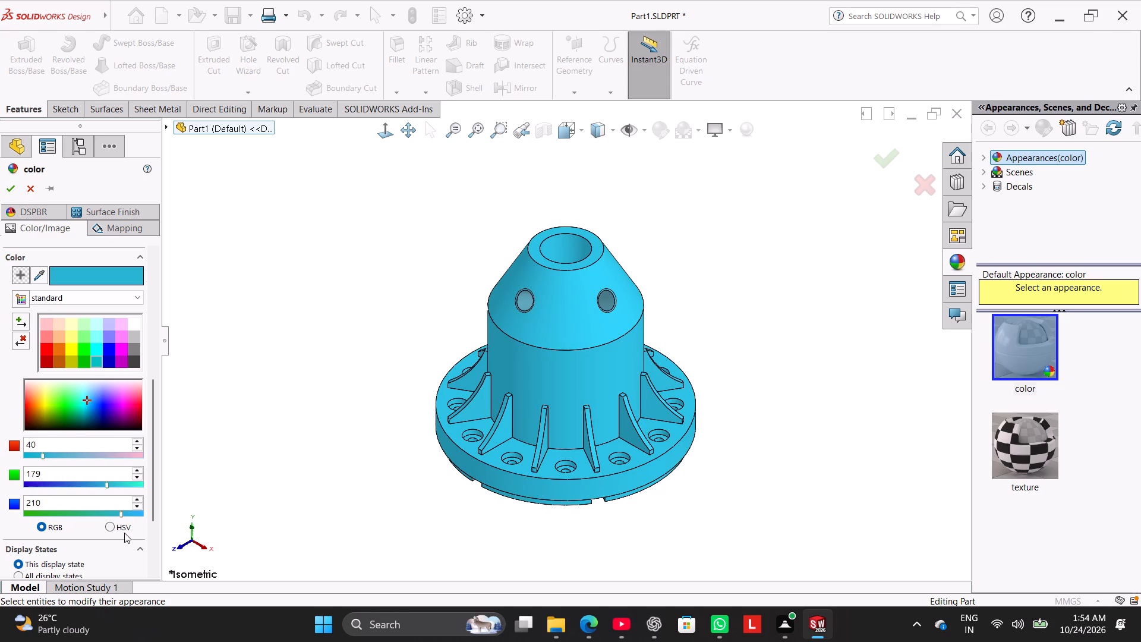
drag(124, 533, 117, 530)
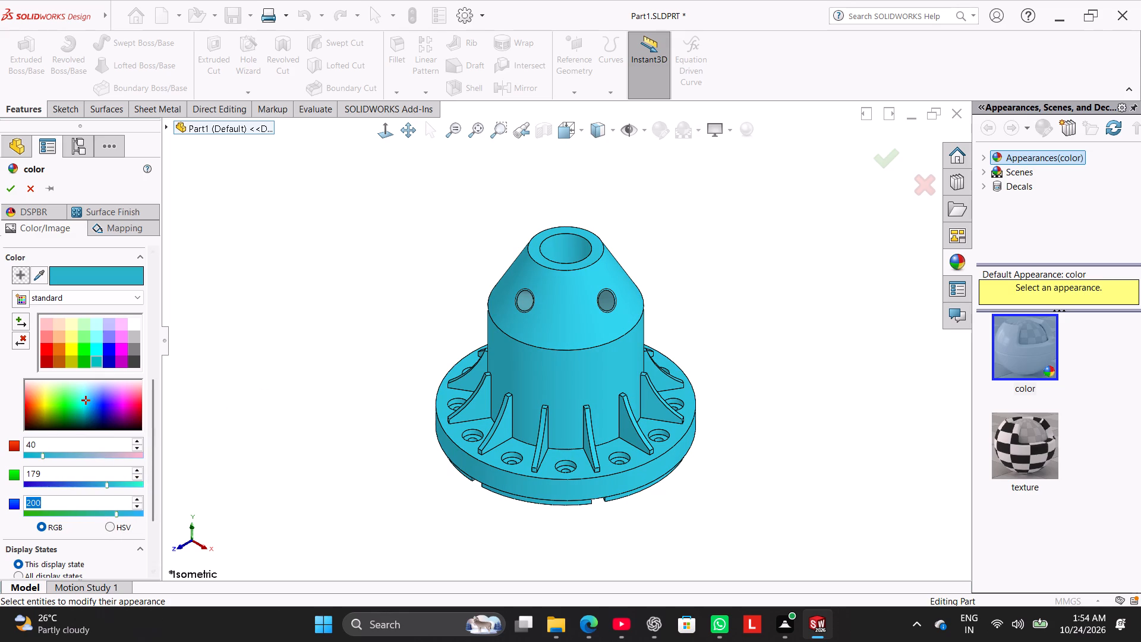
Try different green levels for the part color, settling on about 222.
click(121, 480)
click(122, 488)
click(139, 484)
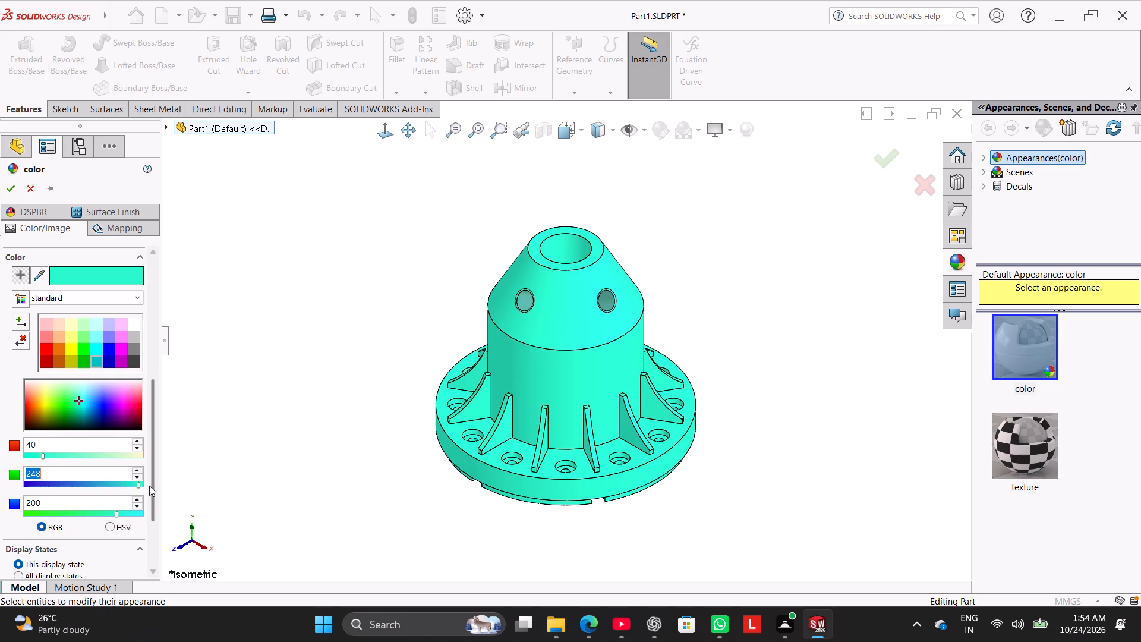
click(105, 483)
click(81, 483)
click(97, 487)
click(103, 487)
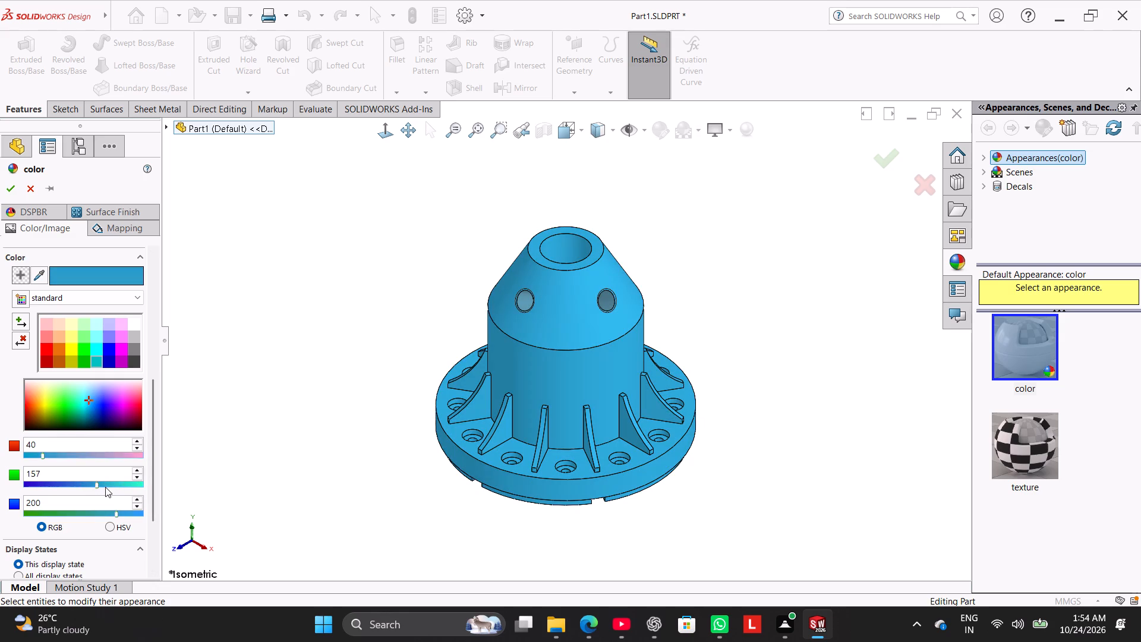
click(112, 487)
double_click(119, 489)
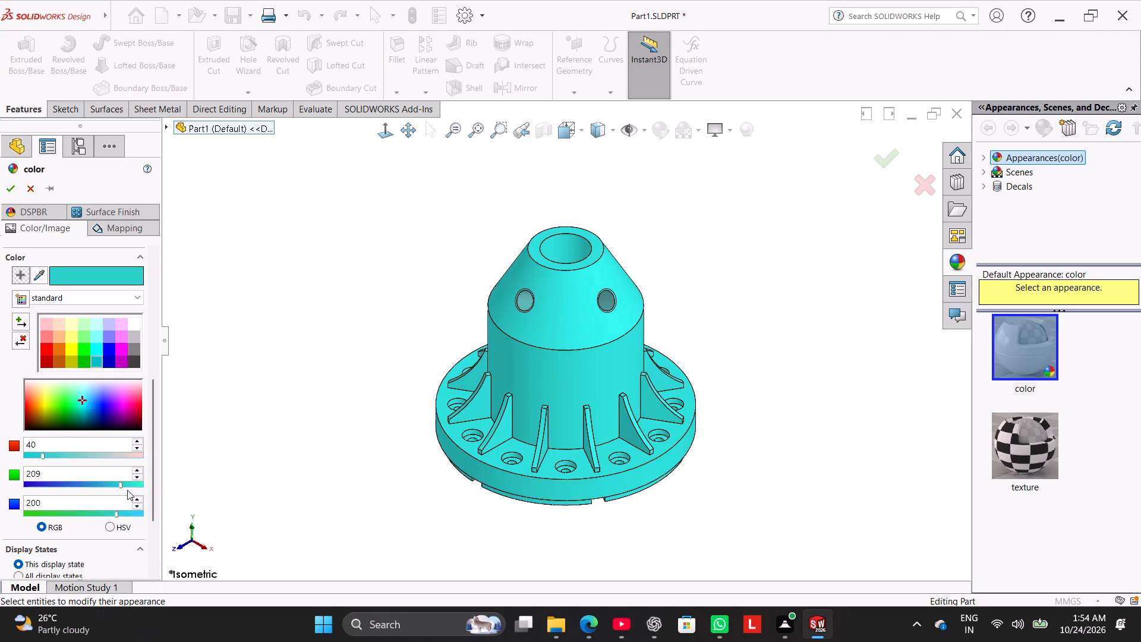
click(127, 487)
Try different red levels for the part color, settling on about 59.
click(64, 458)
click(79, 454)
click(94, 454)
drag(105, 455, 96, 457)
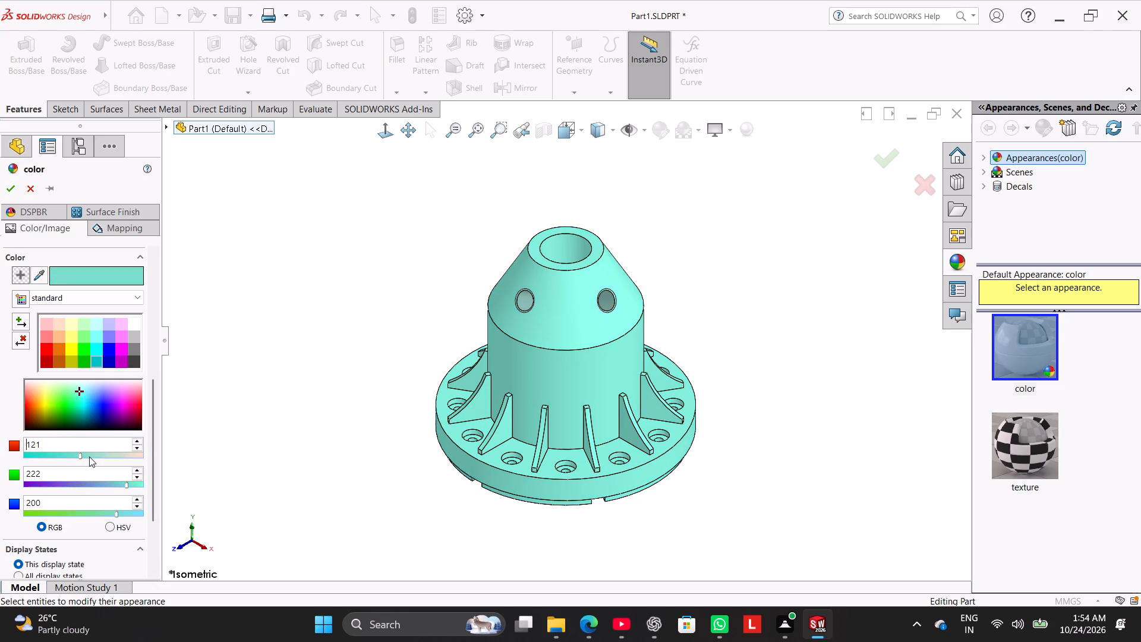
drag(86, 457, 81, 457)
click(74, 457)
click(65, 457)
double_click(49, 457)
click(34, 455)
double_click(26, 454)
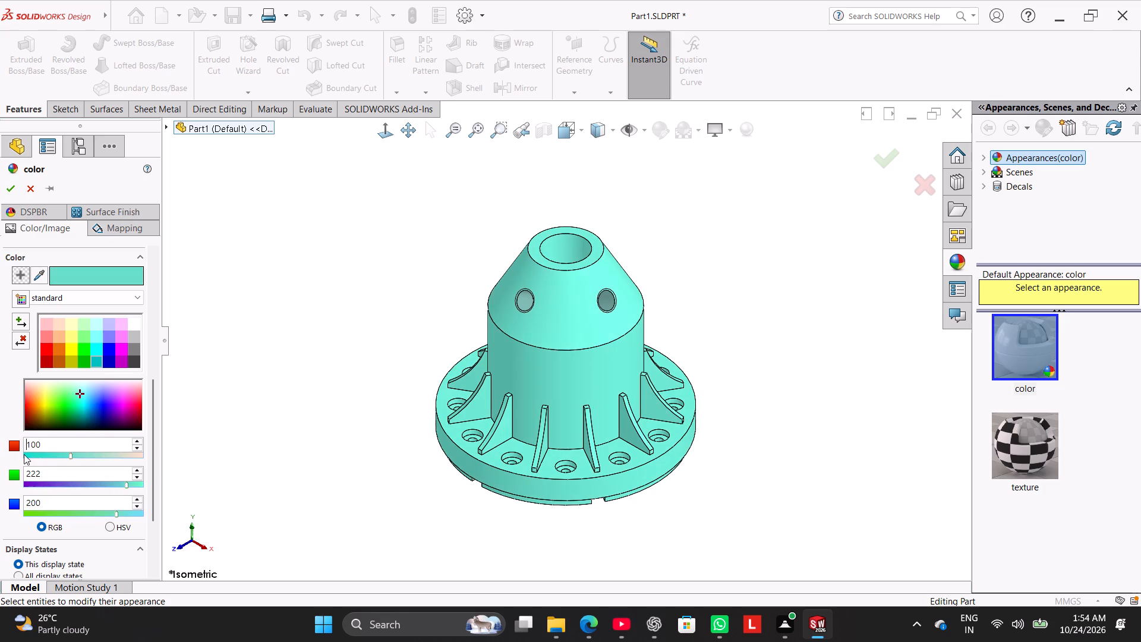
click(41, 455)
double_click(52, 457)
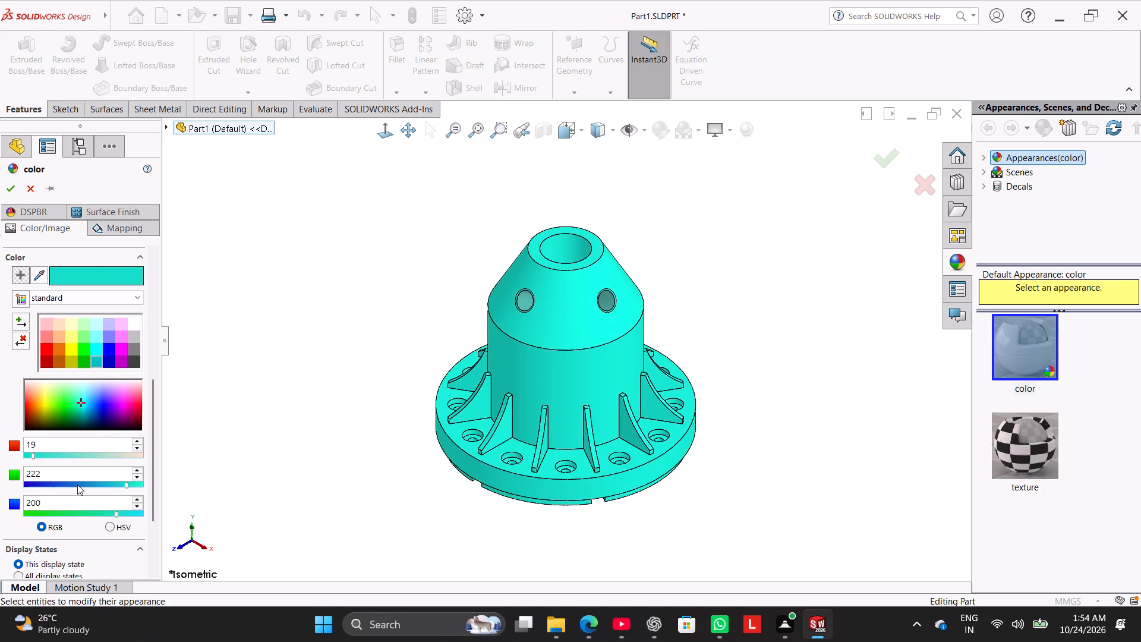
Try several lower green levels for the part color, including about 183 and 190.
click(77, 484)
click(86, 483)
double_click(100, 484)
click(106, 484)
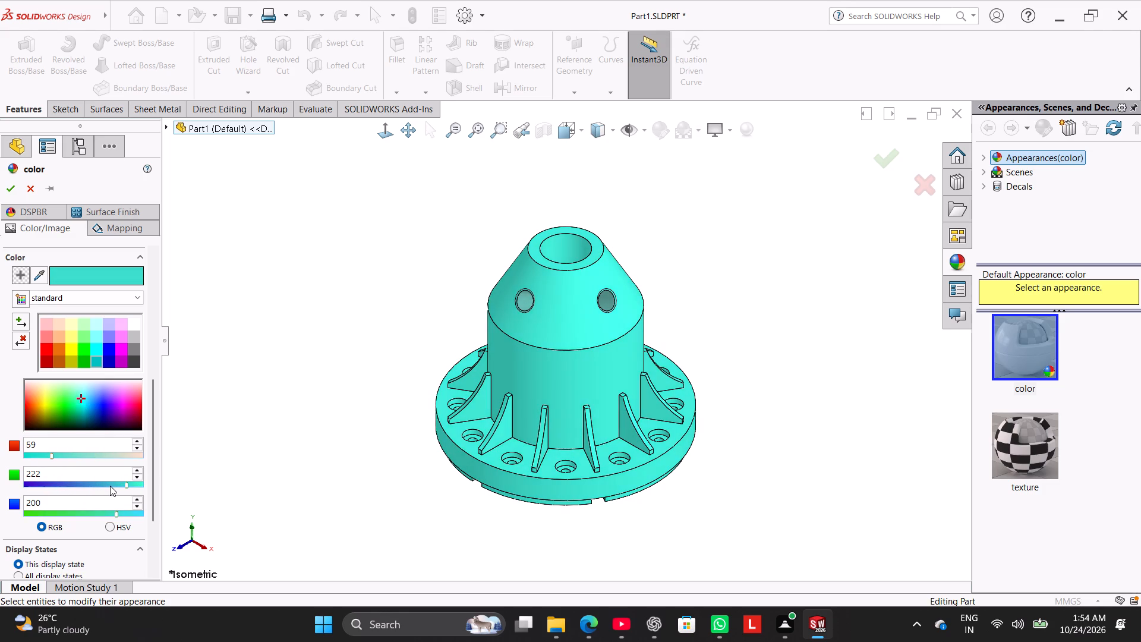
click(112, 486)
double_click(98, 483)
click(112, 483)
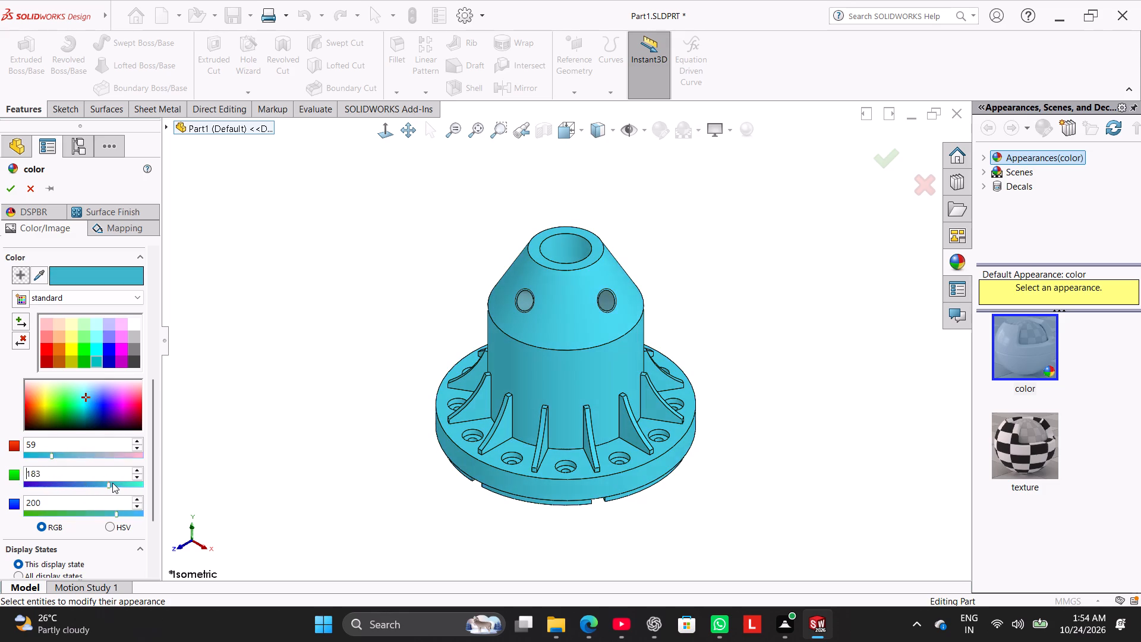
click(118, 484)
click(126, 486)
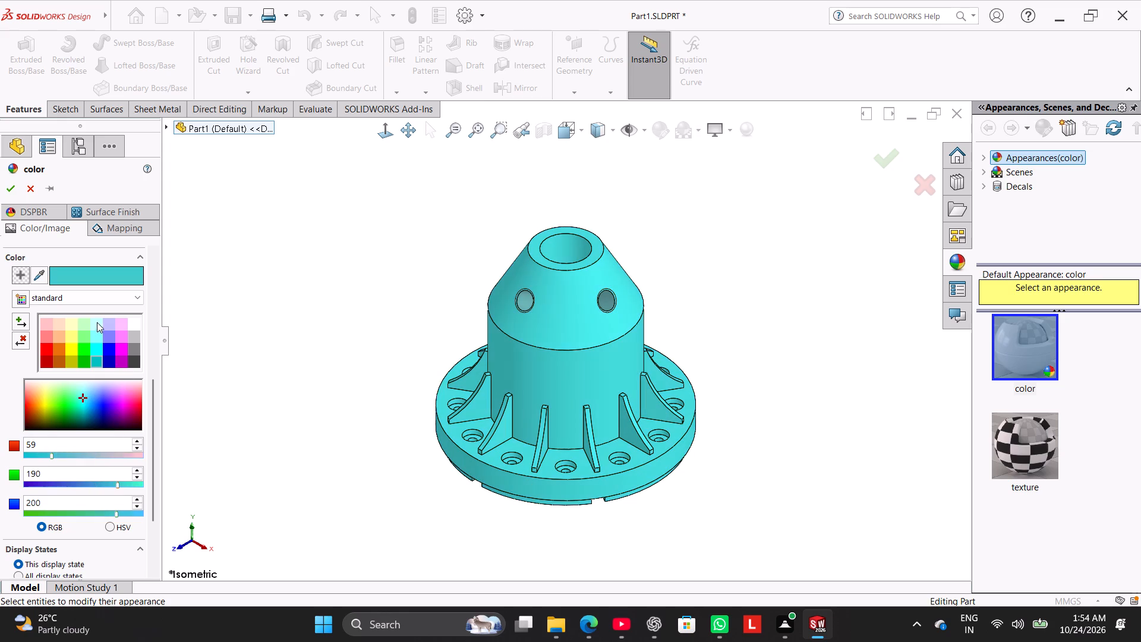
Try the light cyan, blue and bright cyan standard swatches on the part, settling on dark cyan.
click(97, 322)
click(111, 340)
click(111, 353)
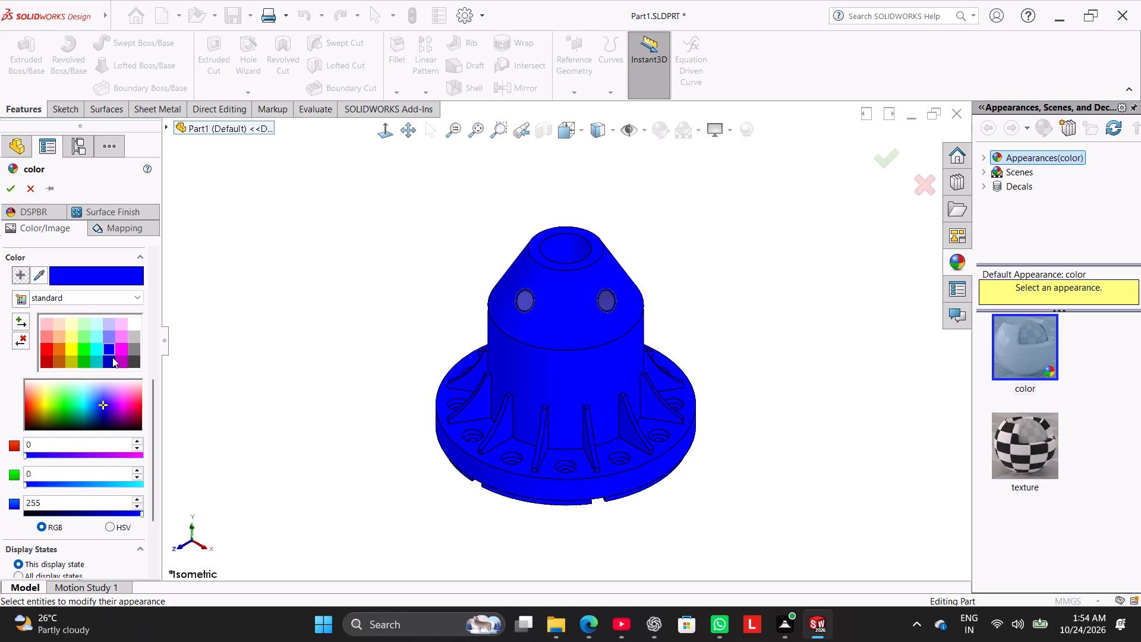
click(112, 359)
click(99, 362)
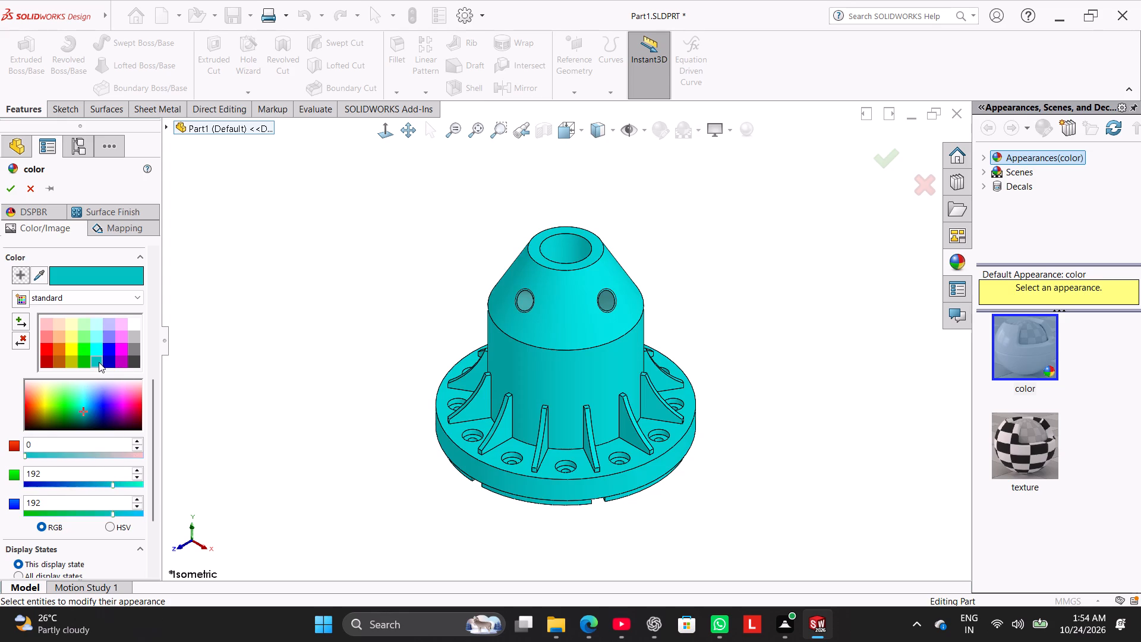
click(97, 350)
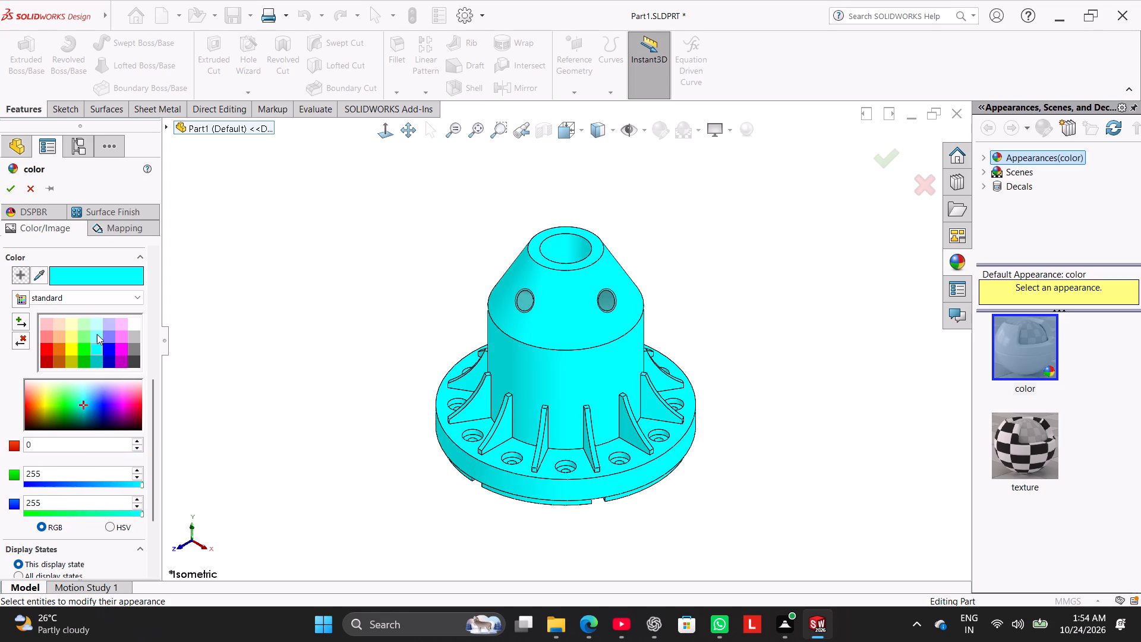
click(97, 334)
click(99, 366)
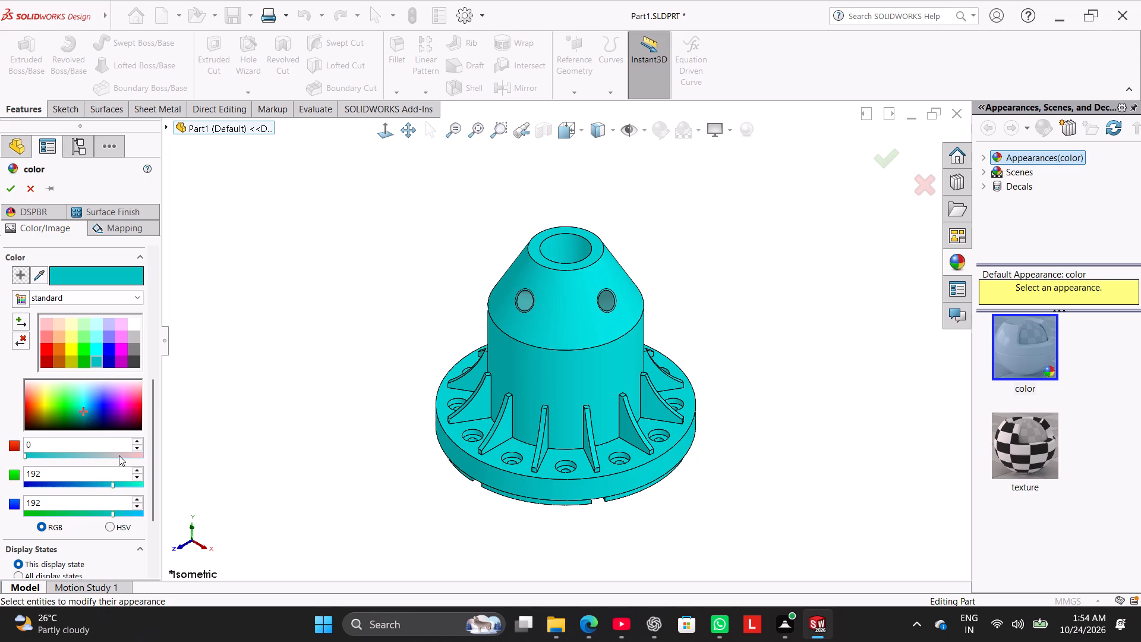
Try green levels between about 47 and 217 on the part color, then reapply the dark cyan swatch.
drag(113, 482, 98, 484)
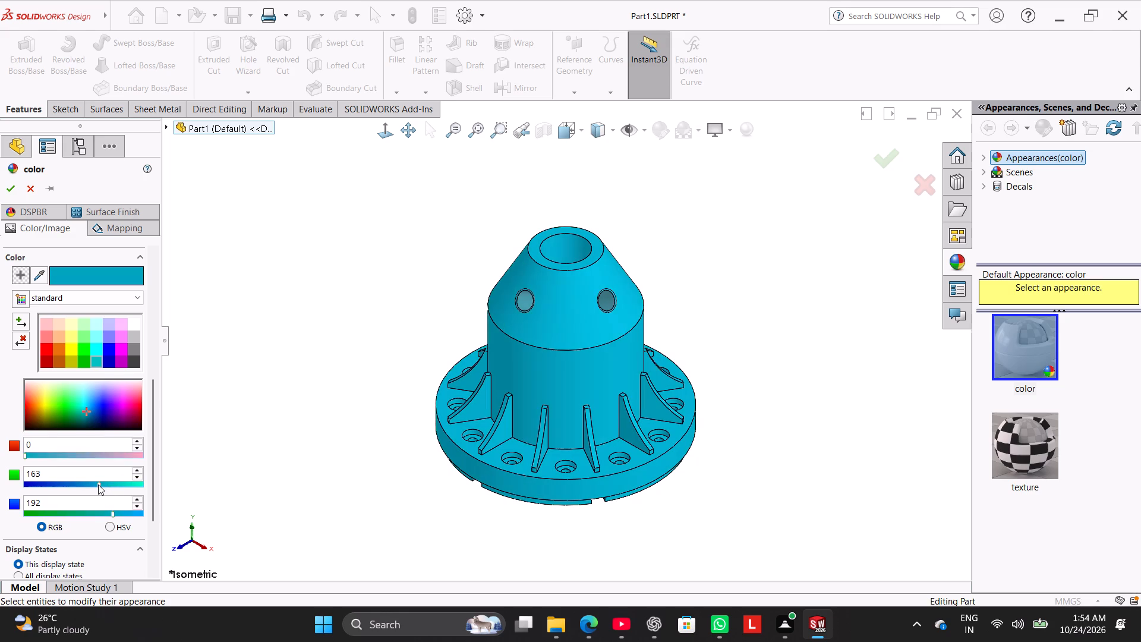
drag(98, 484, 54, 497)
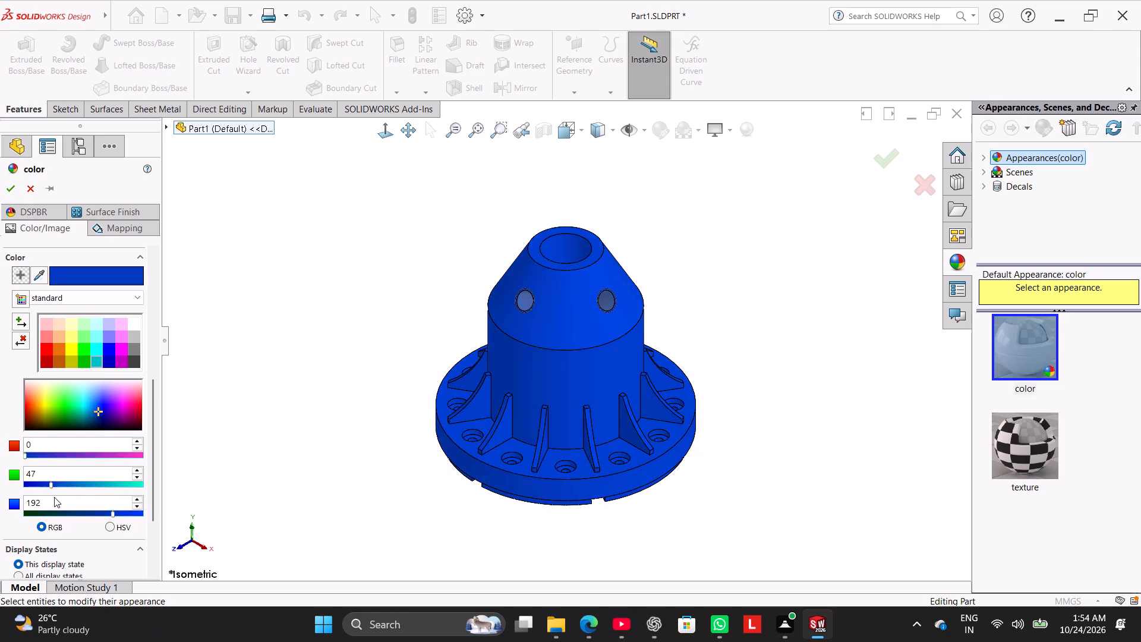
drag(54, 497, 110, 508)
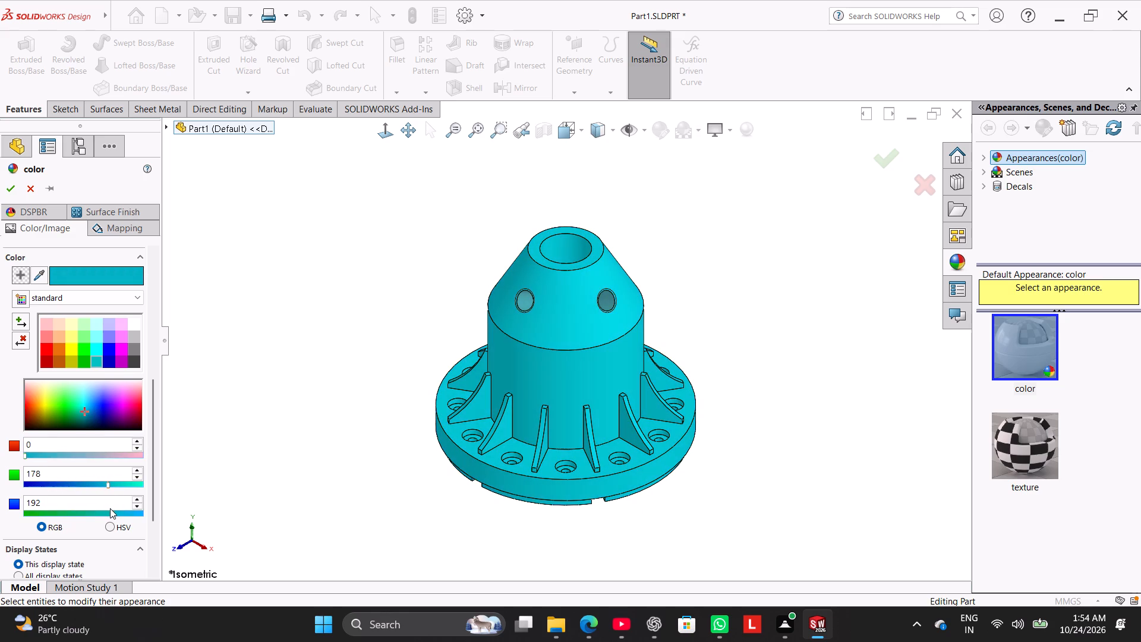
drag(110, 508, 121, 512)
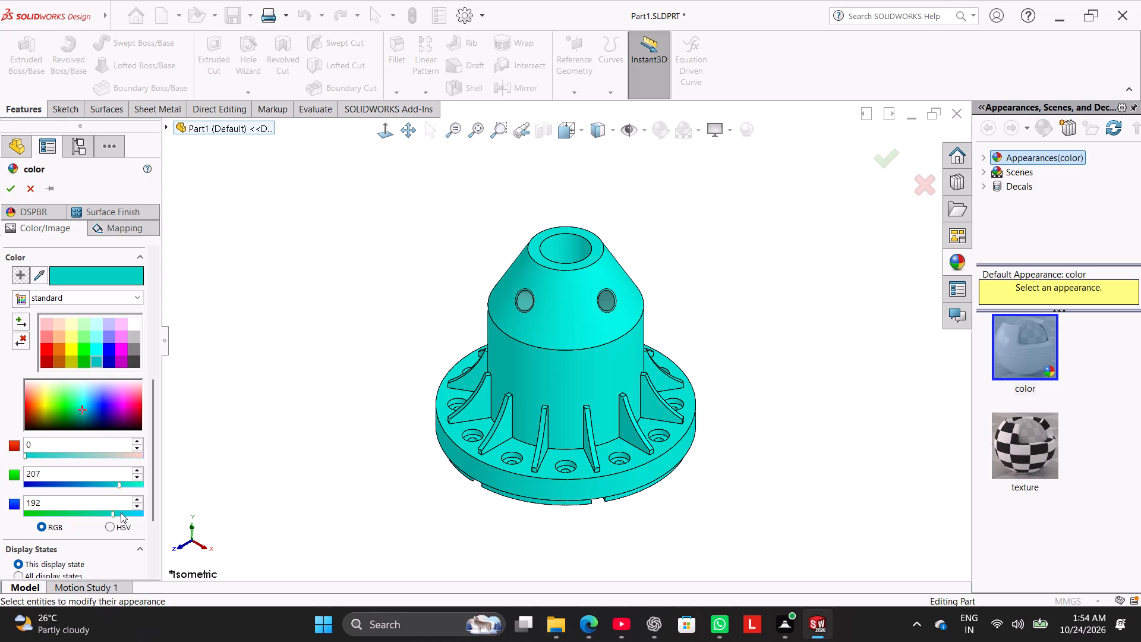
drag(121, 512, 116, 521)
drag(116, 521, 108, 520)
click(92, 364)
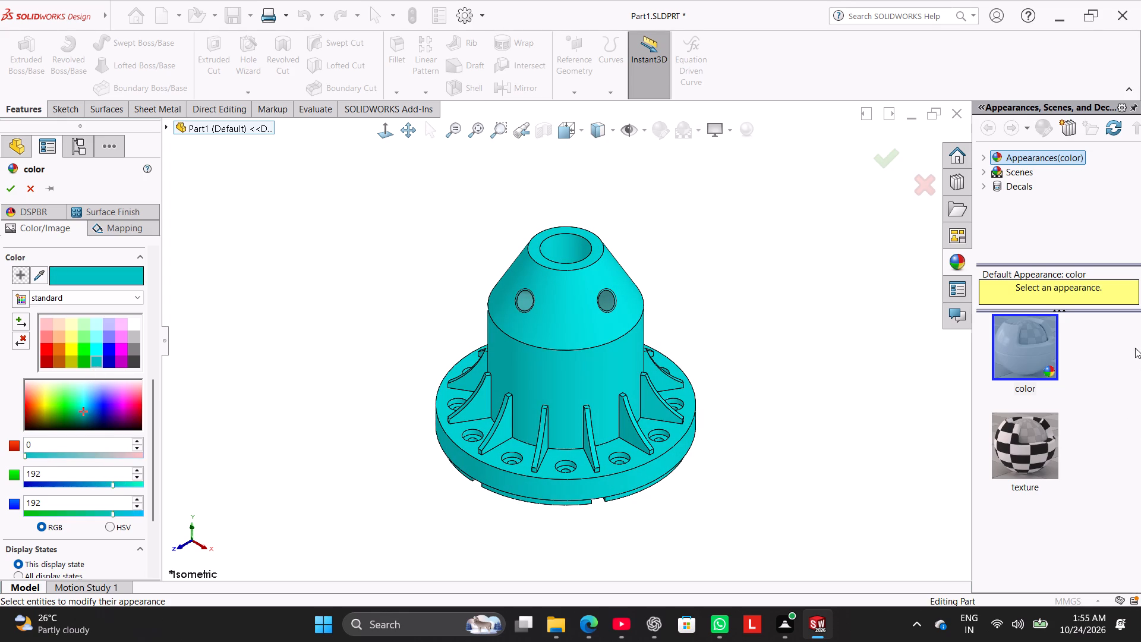
Switch the color values to HSV and apply the dark cyan standard swatch.
click(113, 525)
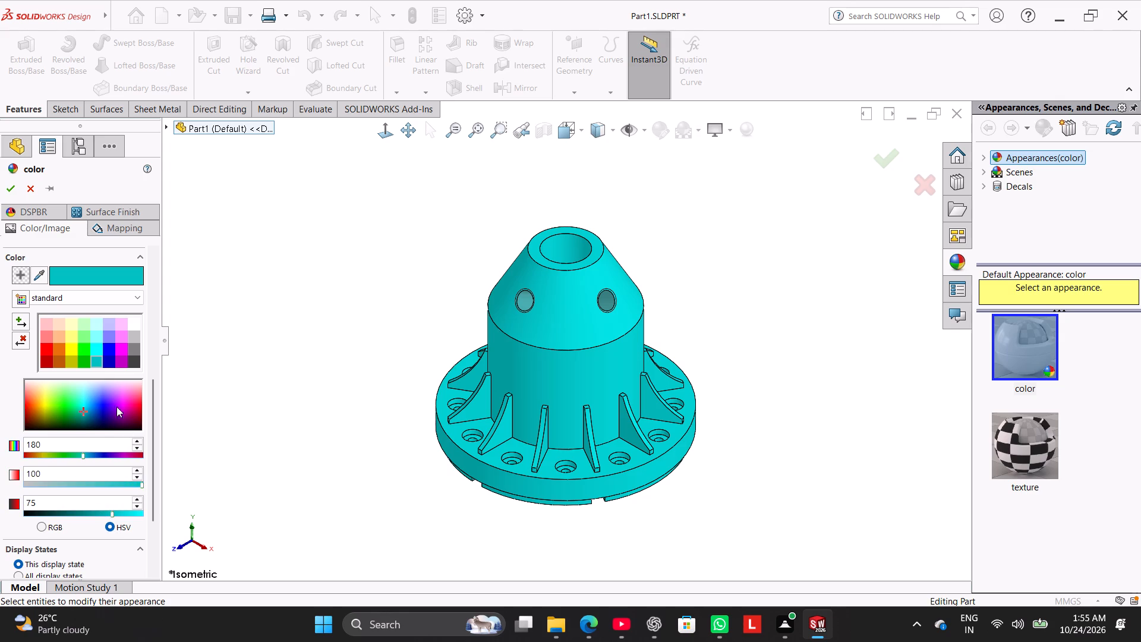
click(99, 363)
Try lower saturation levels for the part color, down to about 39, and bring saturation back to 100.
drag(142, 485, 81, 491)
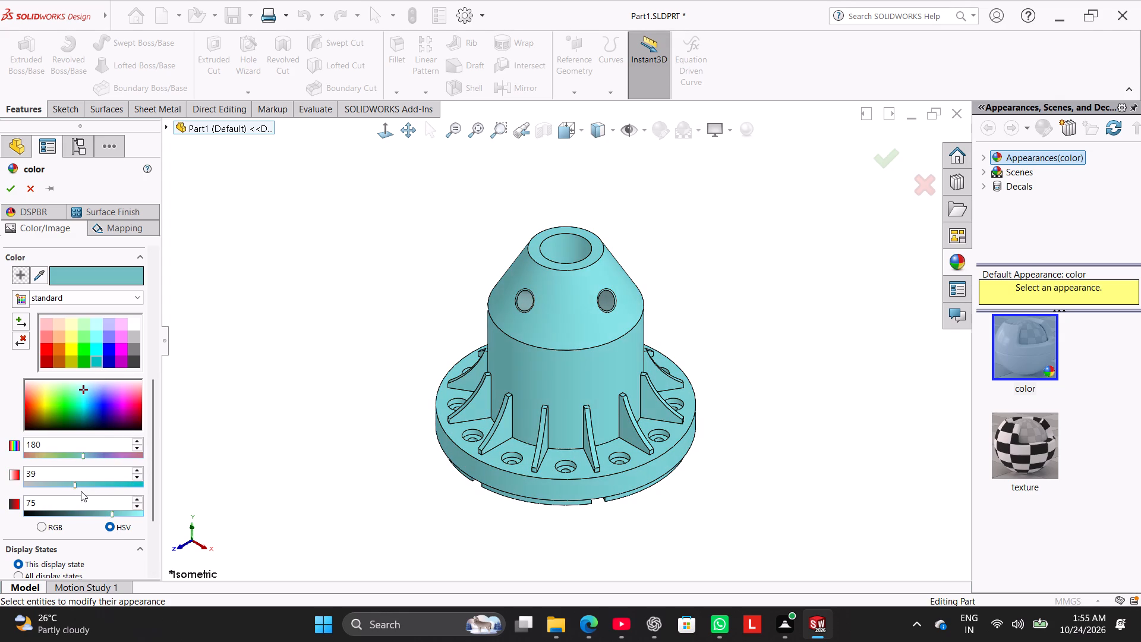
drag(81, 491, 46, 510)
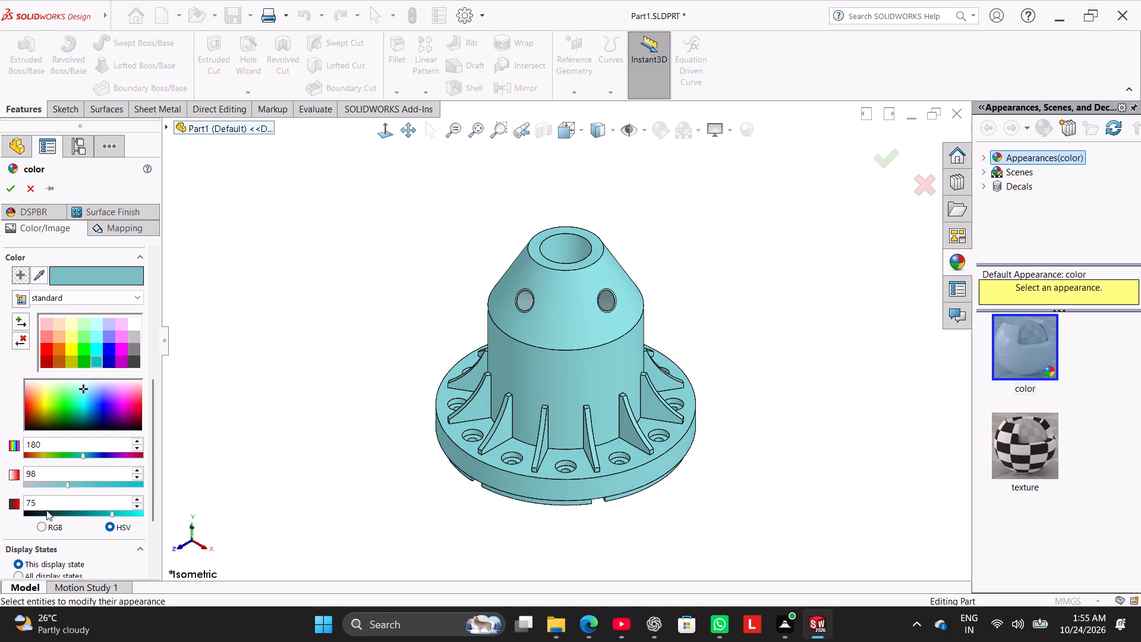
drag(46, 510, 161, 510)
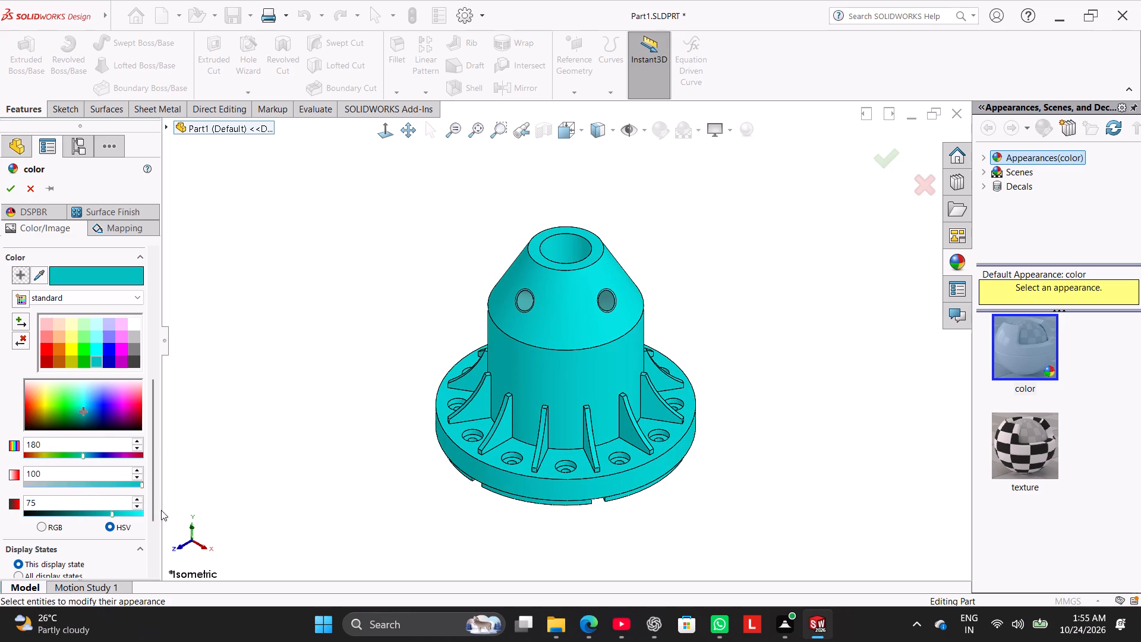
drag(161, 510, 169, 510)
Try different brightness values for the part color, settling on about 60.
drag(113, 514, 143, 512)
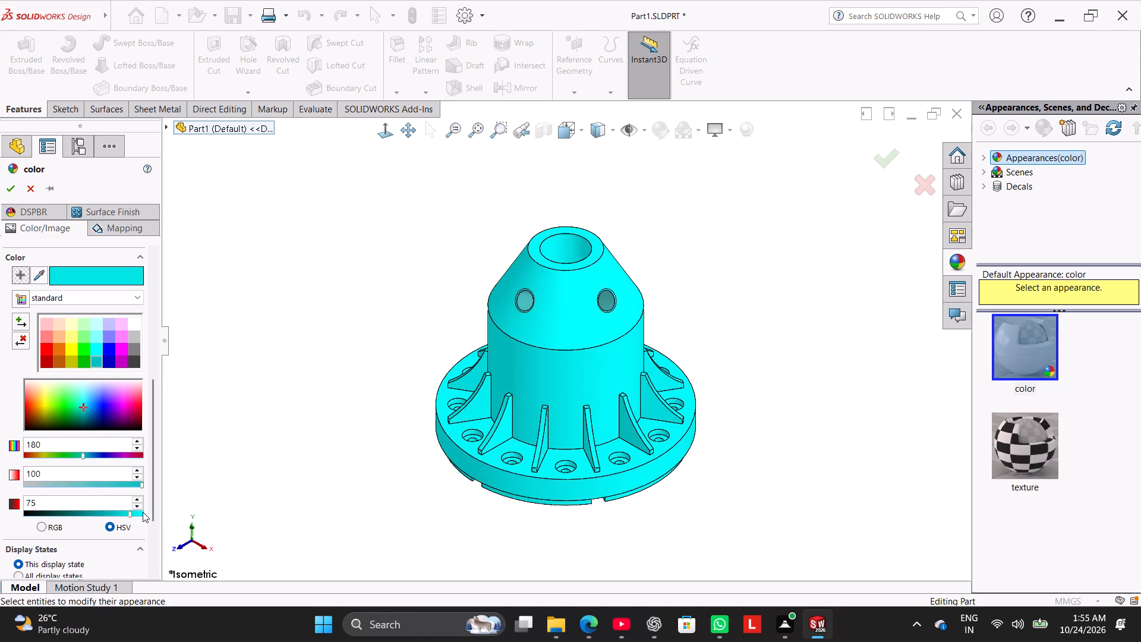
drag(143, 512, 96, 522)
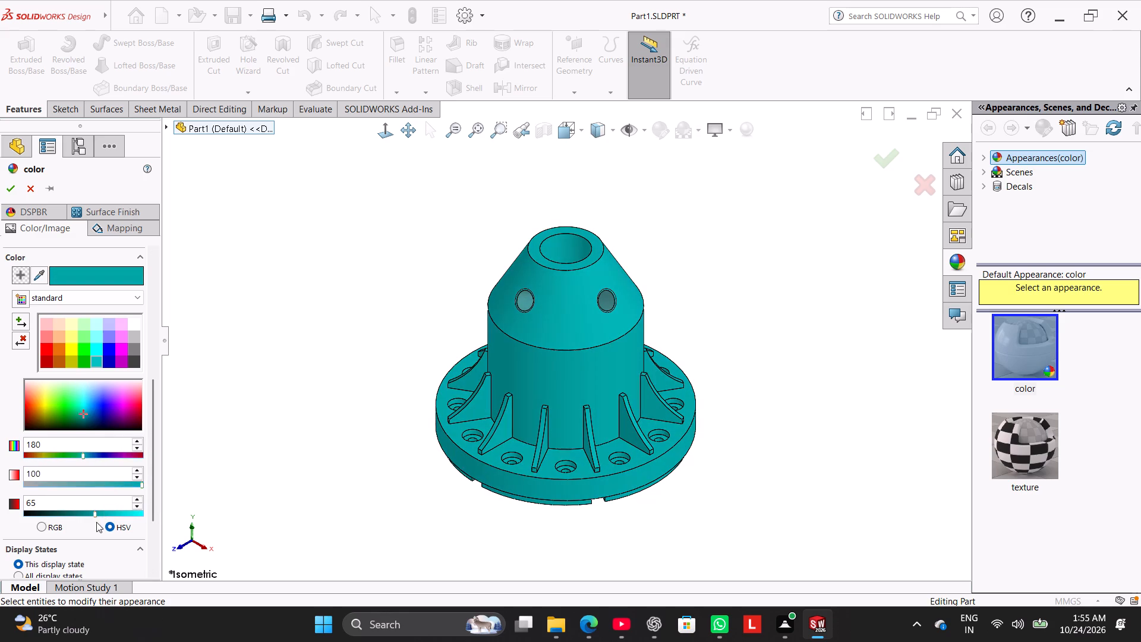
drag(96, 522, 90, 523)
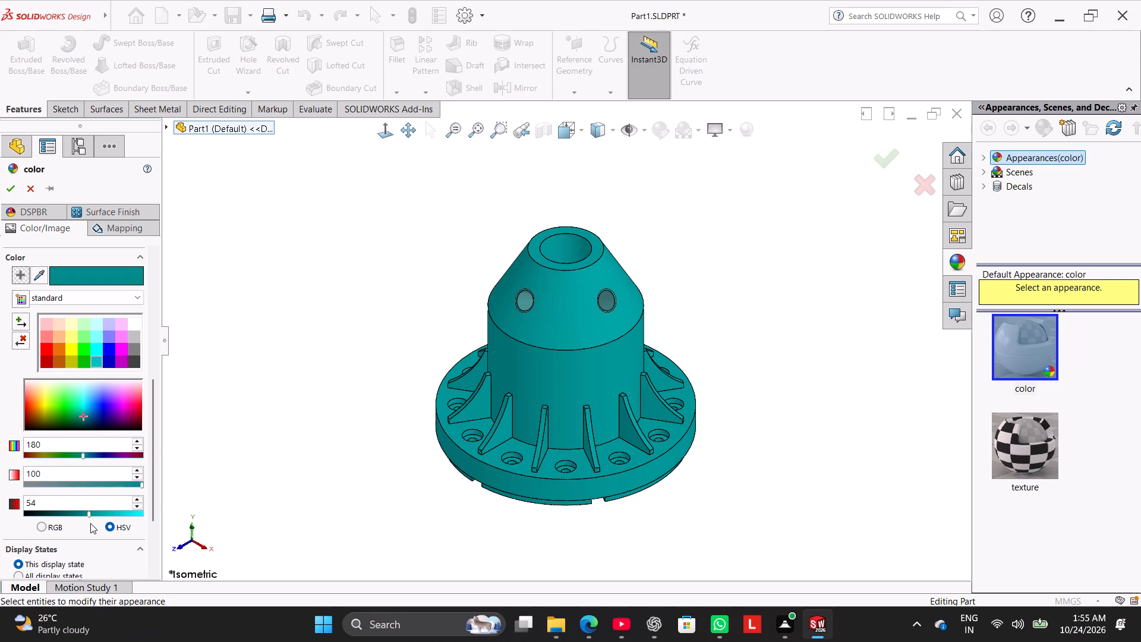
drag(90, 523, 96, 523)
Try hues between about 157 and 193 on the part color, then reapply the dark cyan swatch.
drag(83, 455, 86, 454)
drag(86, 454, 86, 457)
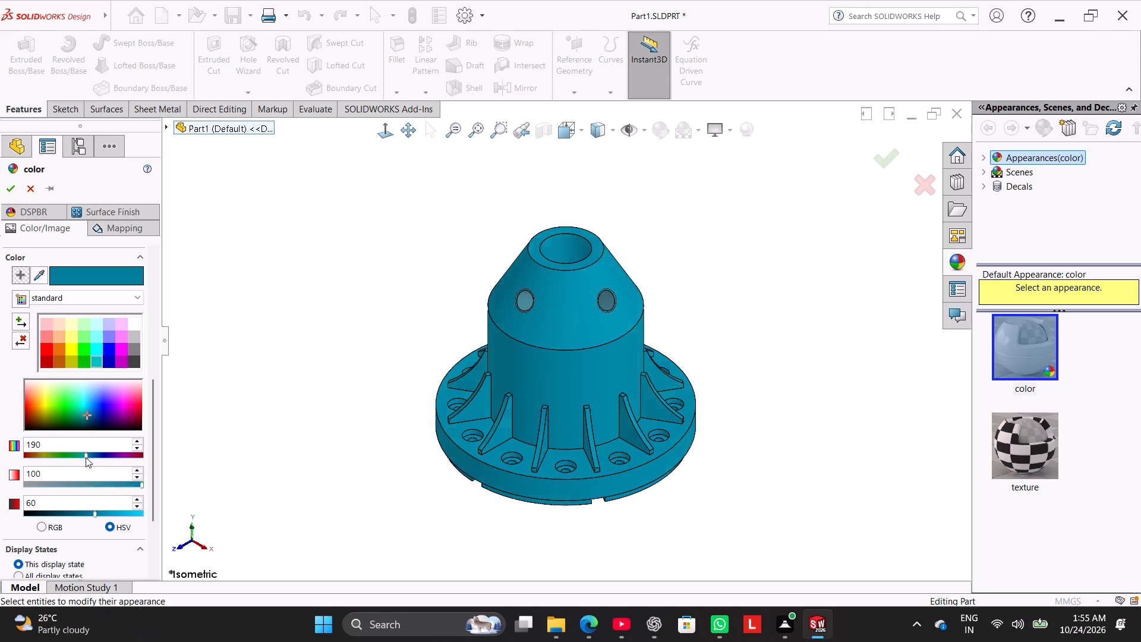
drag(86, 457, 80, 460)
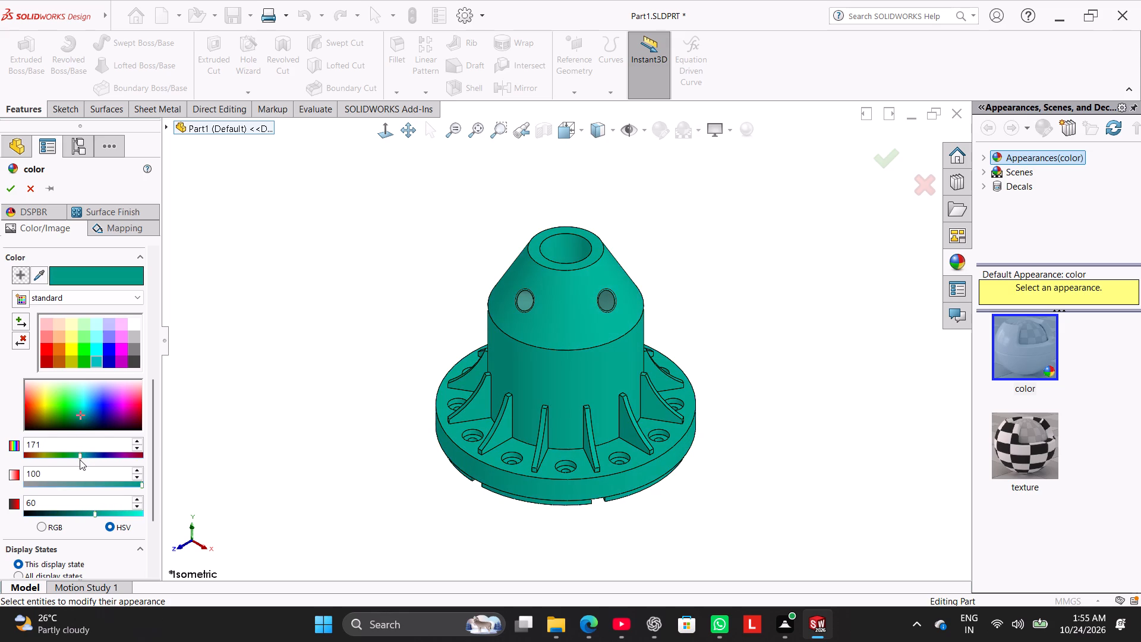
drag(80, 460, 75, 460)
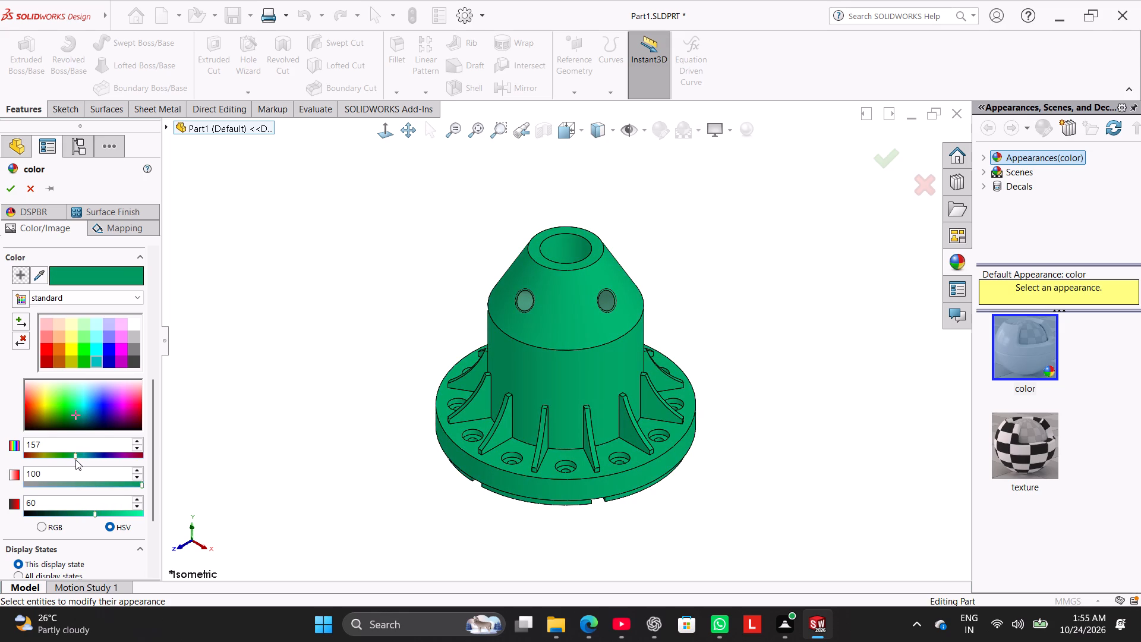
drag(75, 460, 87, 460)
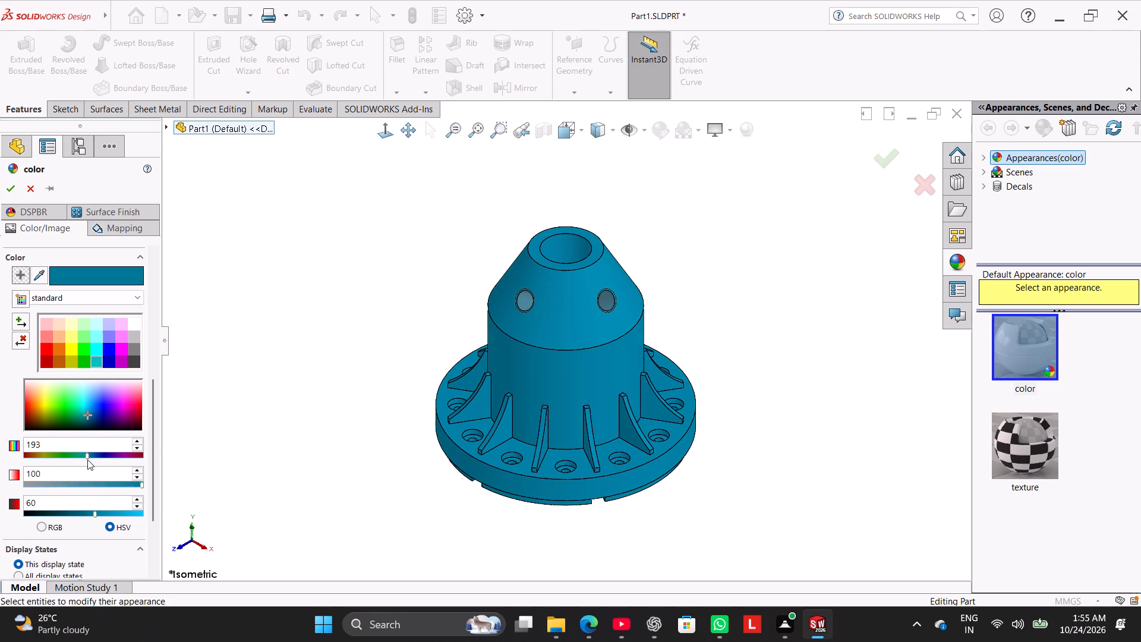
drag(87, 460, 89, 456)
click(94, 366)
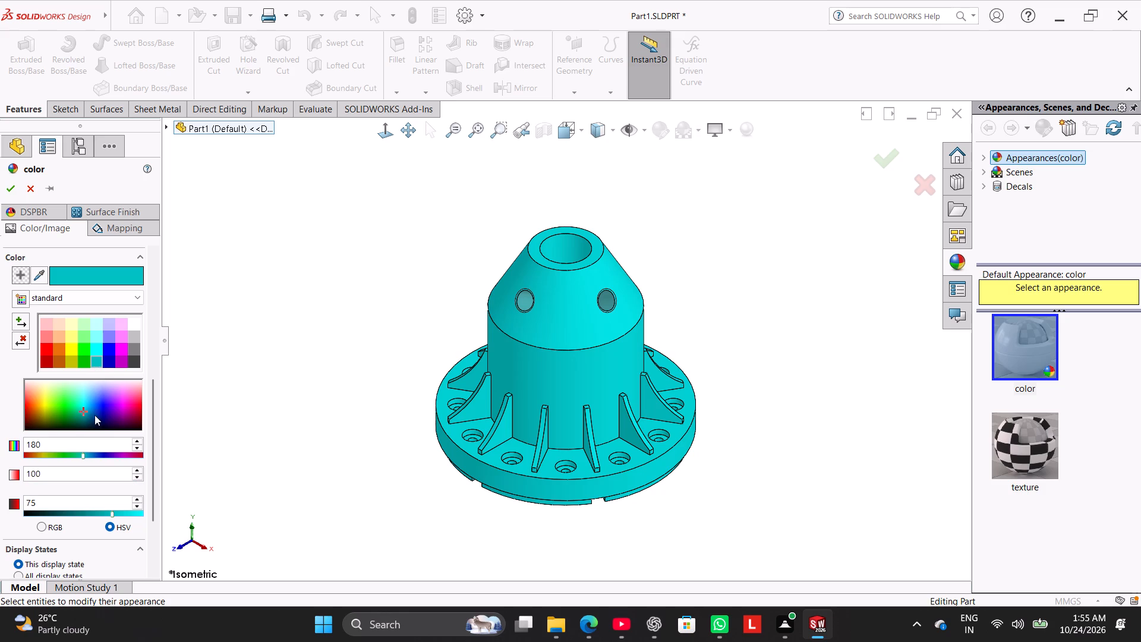
Darken the dark cyan part color by lowering its HSV value component to about 57.
drag(112, 515, 101, 515)
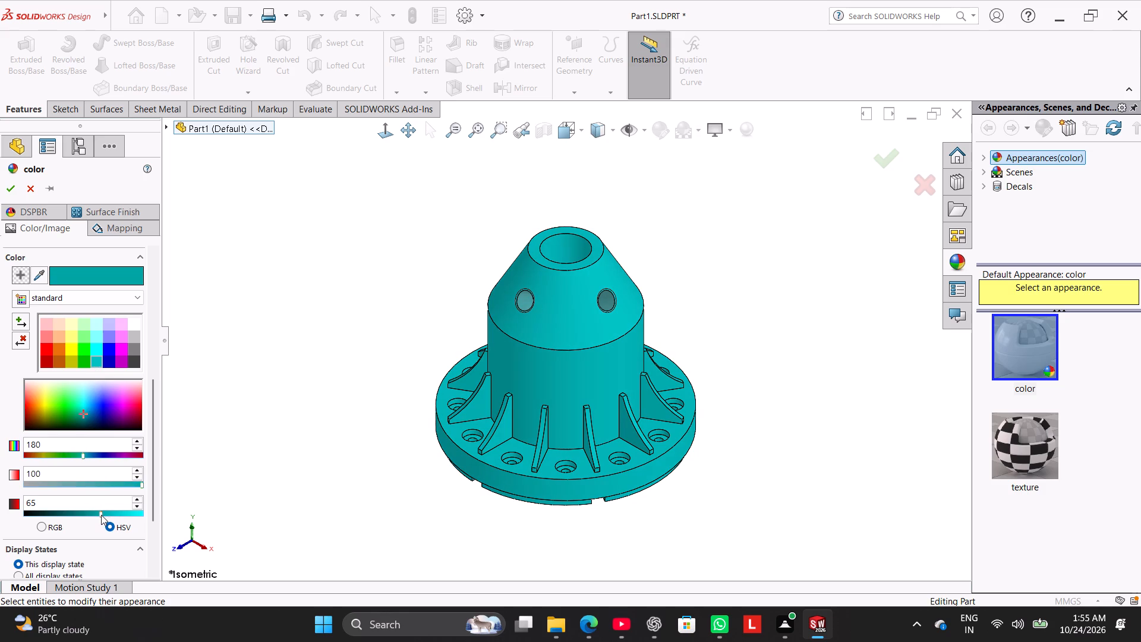
drag(101, 515, 86, 516)
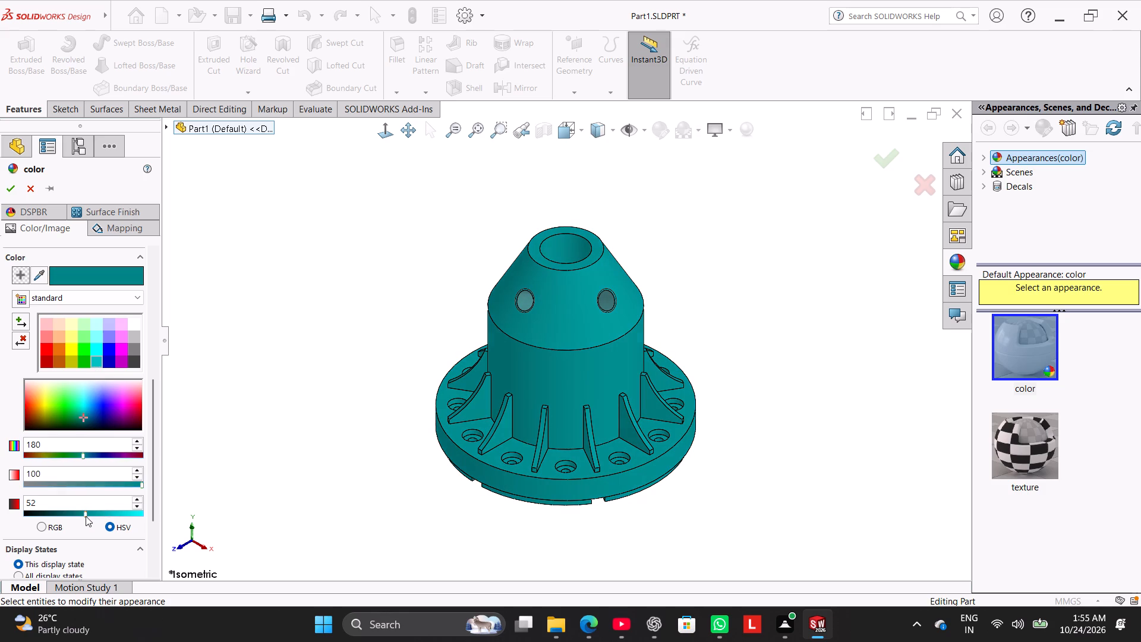
drag(86, 516, 89, 515)
drag(89, 515, 64, 517)
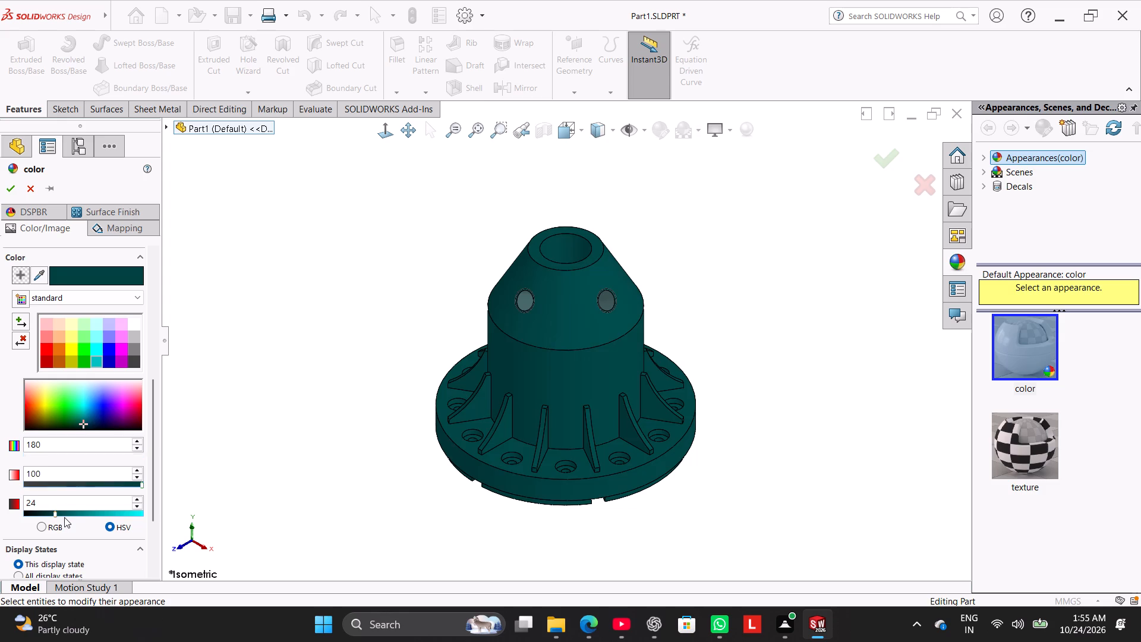
drag(64, 517, 82, 518)
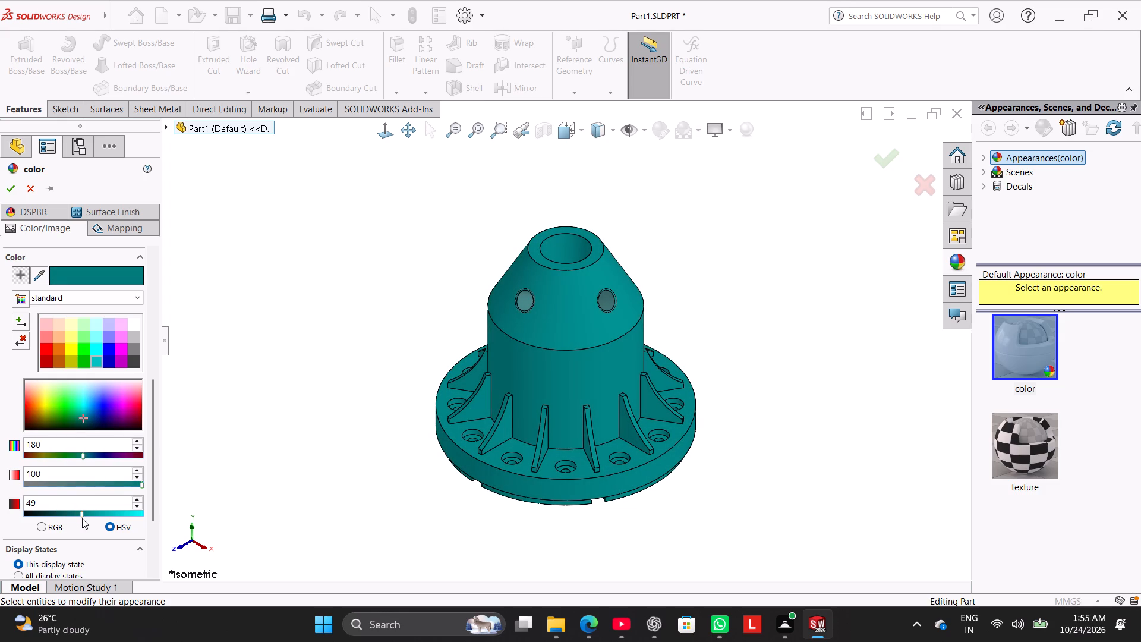
drag(82, 518, 87, 518)
drag(87, 518, 90, 518)
drag(90, 518, 92, 518)
Try lower saturation on the part color, down to about 52, bring it back to 100, and accept the color appearance.
drag(141, 483, 74, 505)
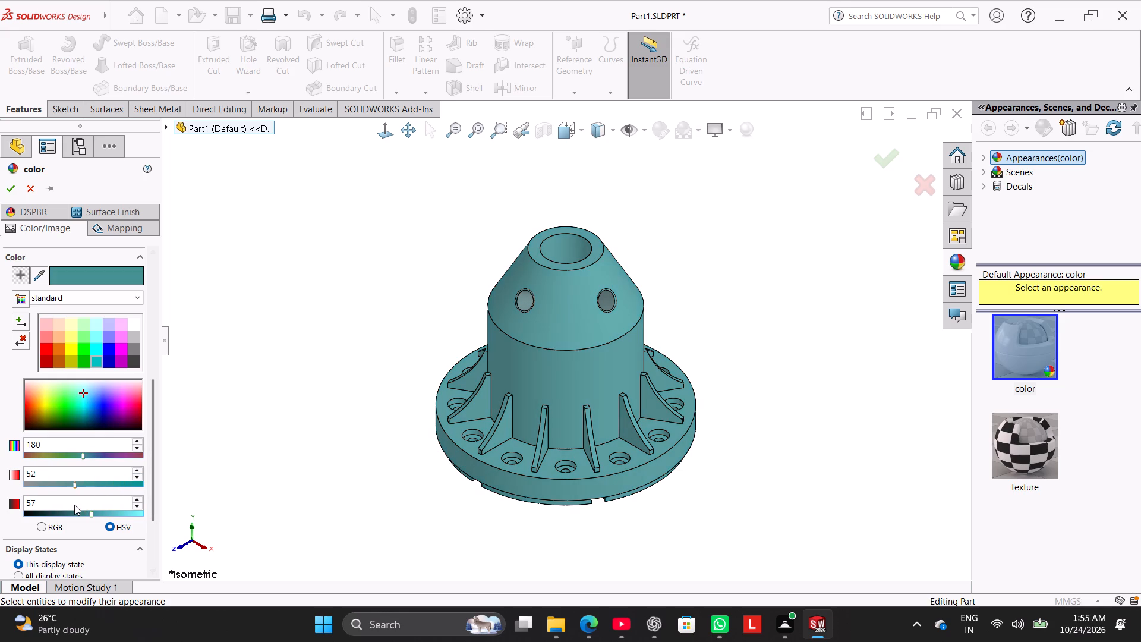
drag(74, 505, 114, 512)
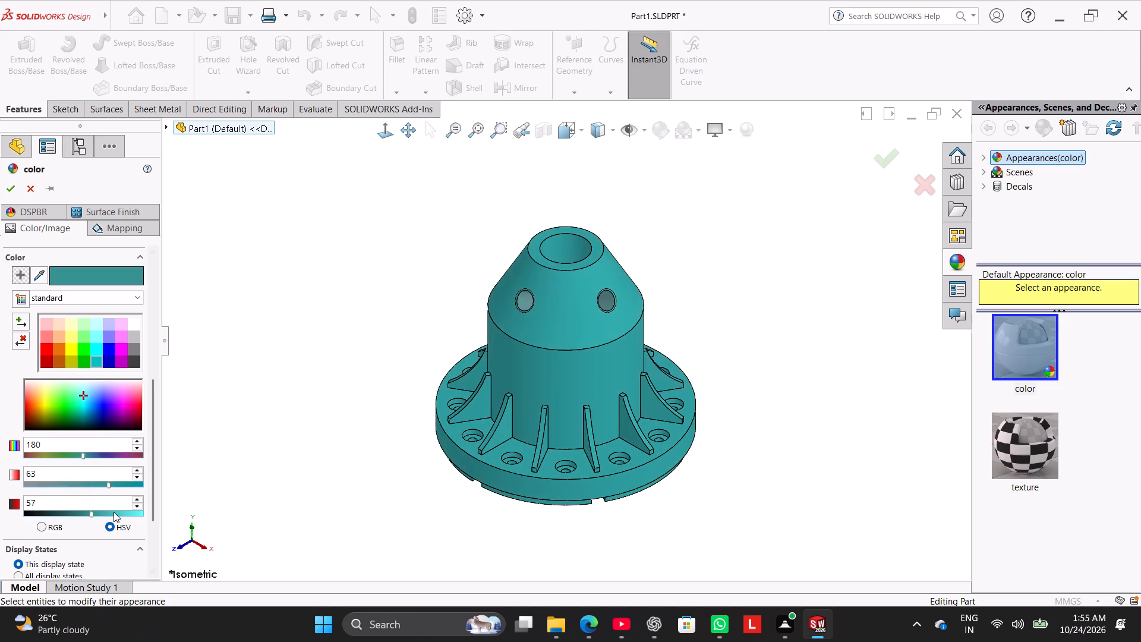
drag(114, 512, 139, 512)
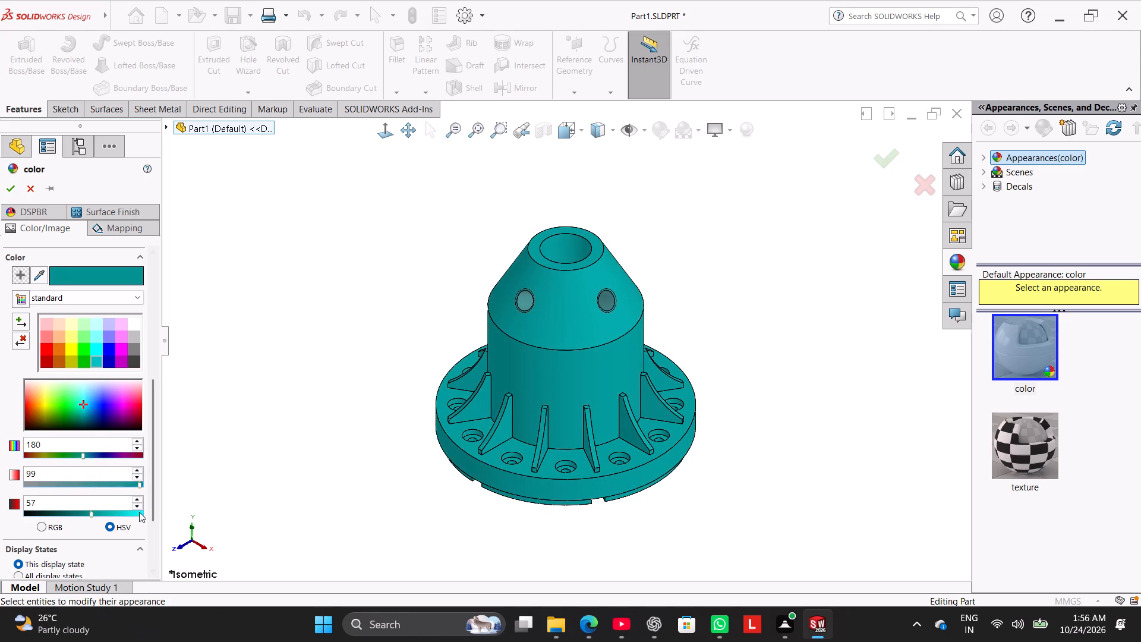
drag(139, 512, 155, 508)
click(8, 181)
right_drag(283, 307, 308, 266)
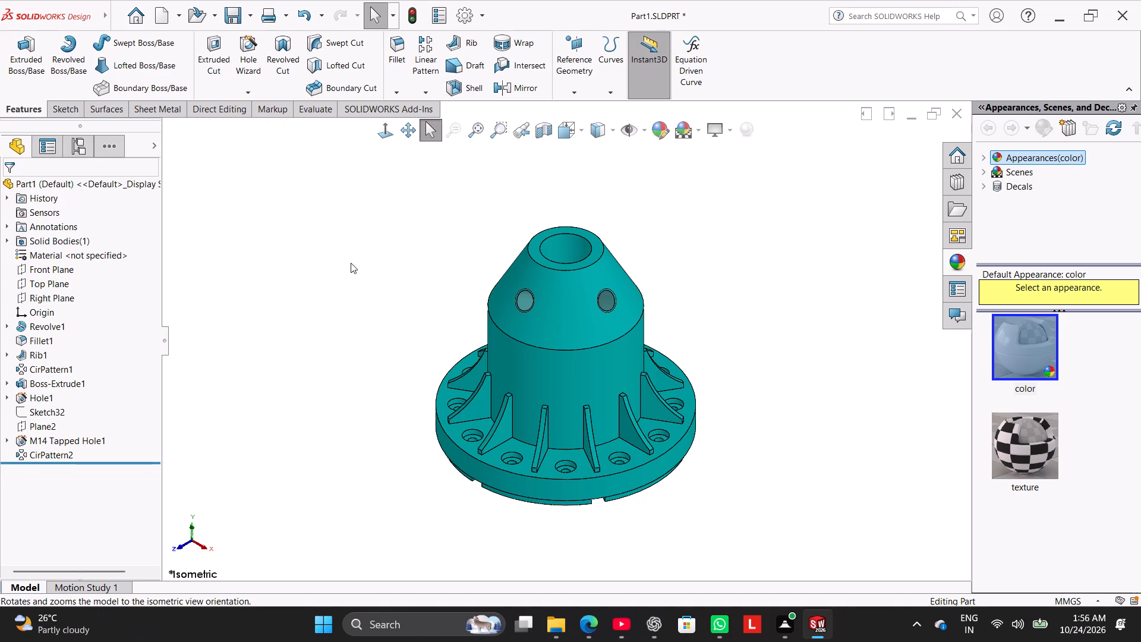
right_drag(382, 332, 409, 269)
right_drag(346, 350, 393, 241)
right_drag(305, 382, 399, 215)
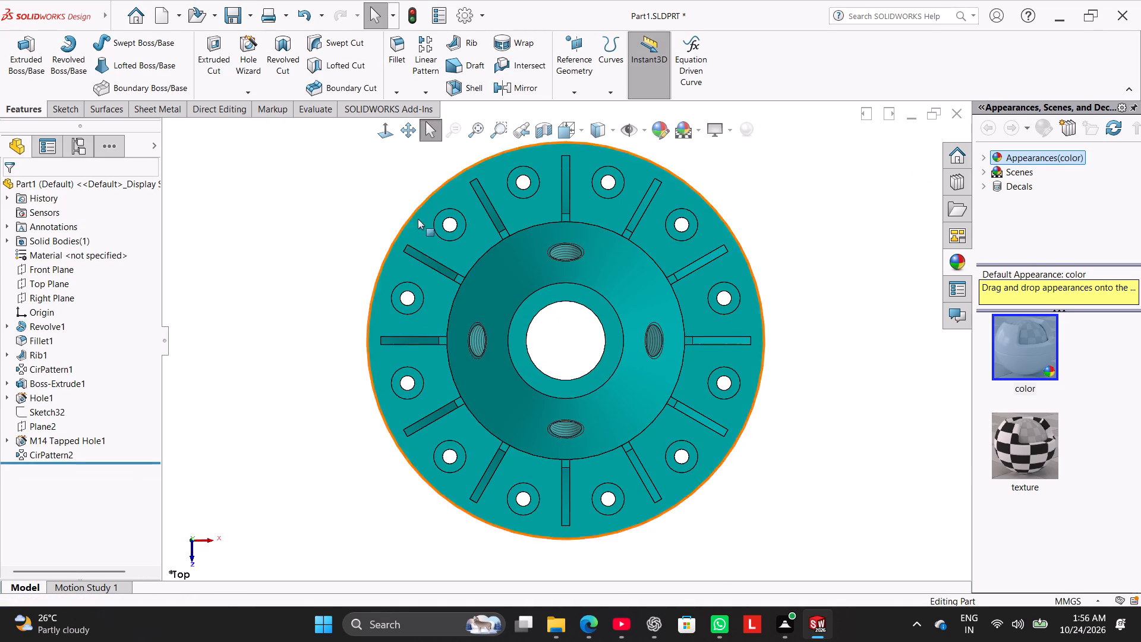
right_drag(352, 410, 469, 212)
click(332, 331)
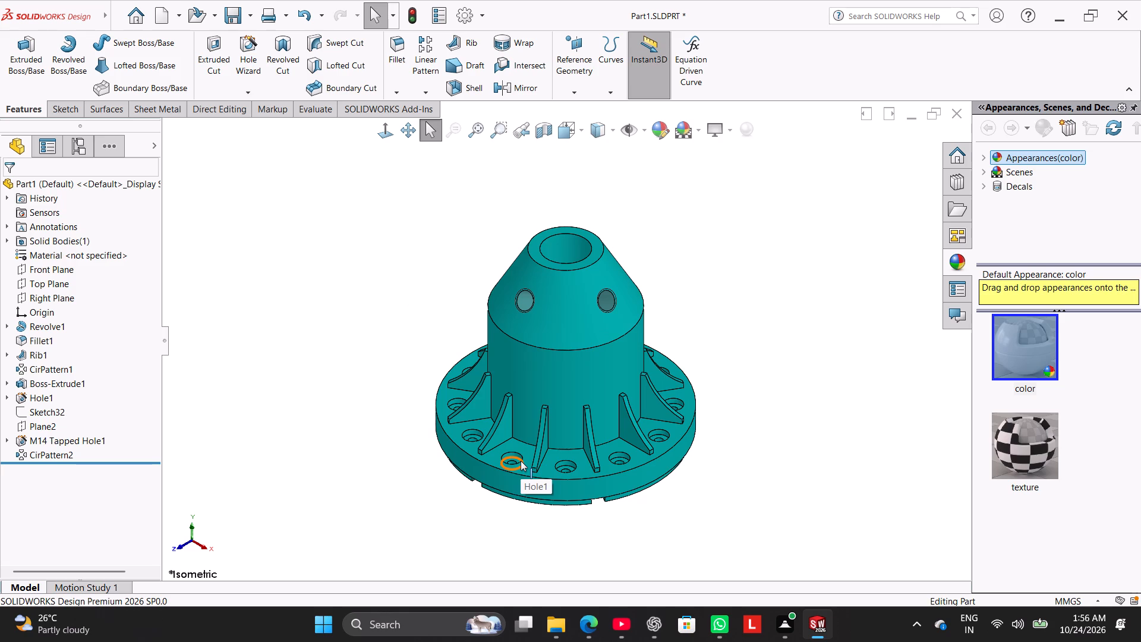
Apply the matte steel appearance from the Metal > Steel library to the cylindrical face of the central bore.
click(566, 247)
middle_drag(332, 415, 310, 146)
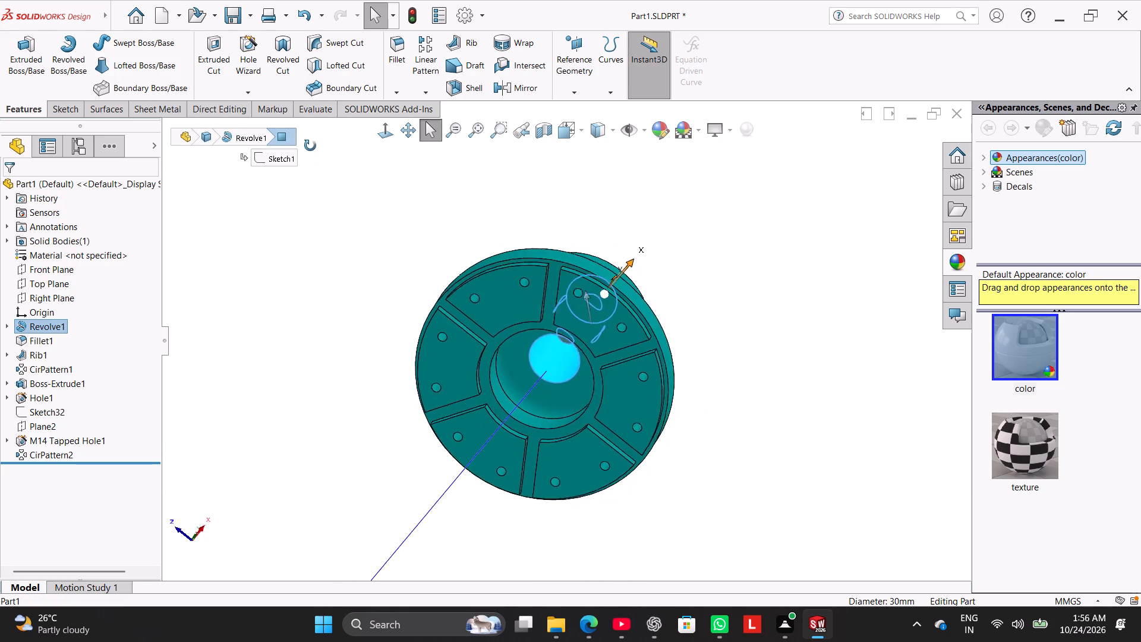
middle_drag(310, 146, 341, 348)
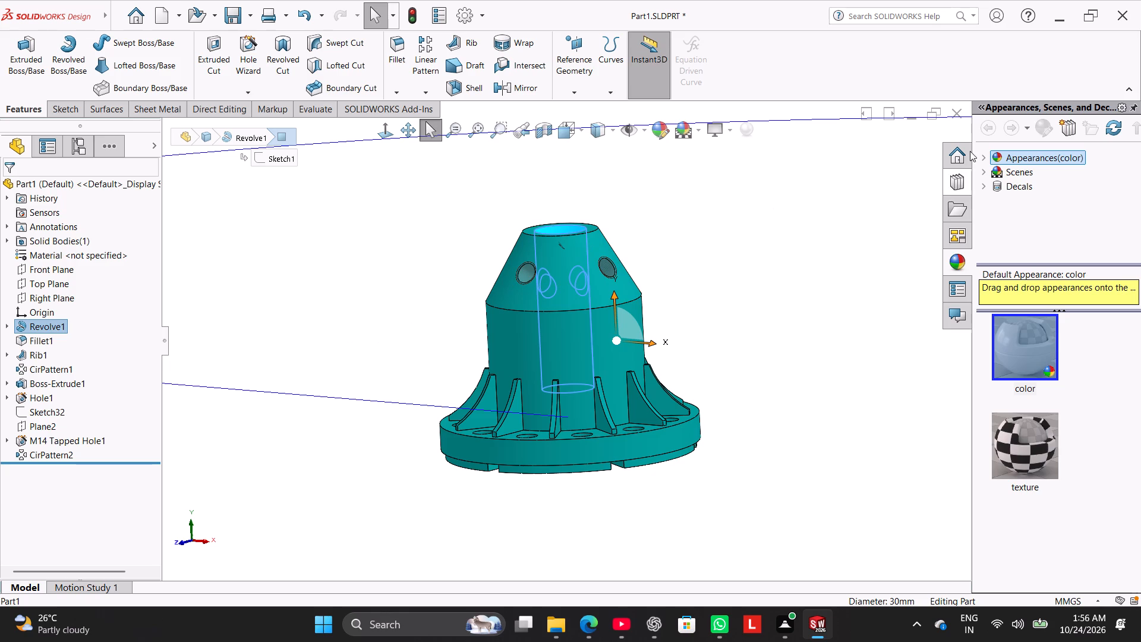
click(985, 169)
click(986, 171)
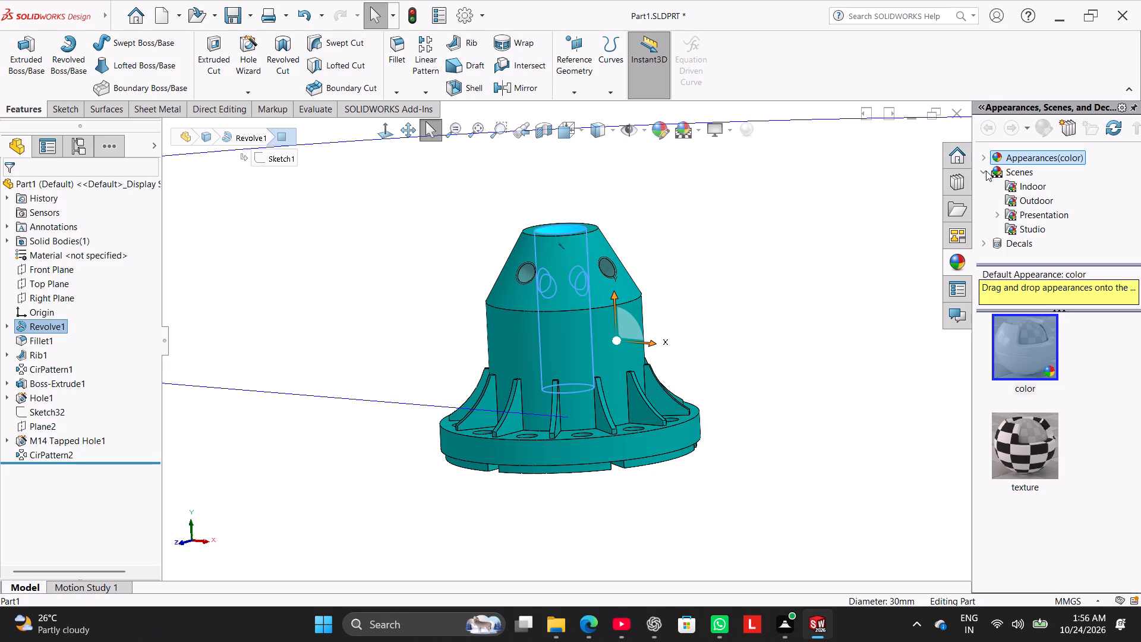
click(986, 162)
click(999, 184)
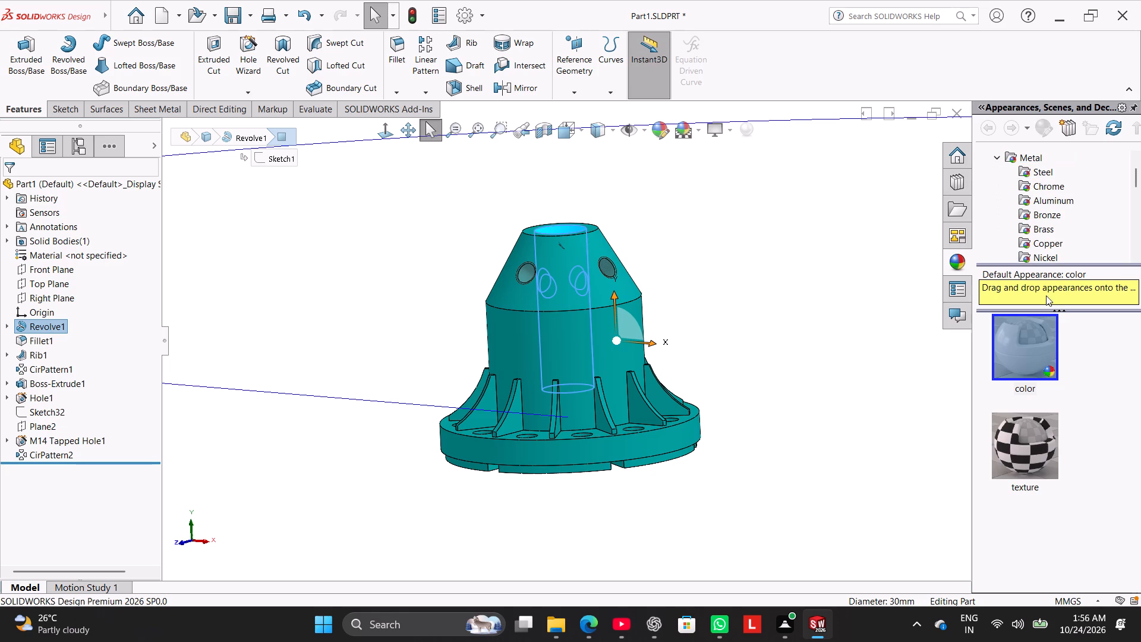
click(1025, 171)
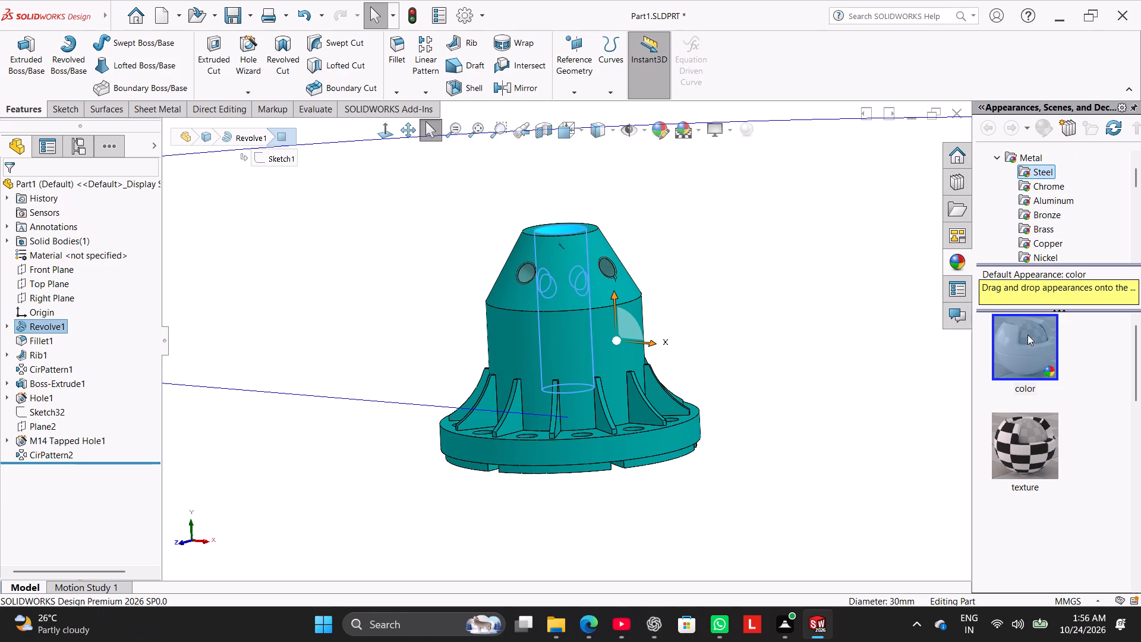
scroll(1039, 519, down, 2)
scroll(1043, 451, up, 1)
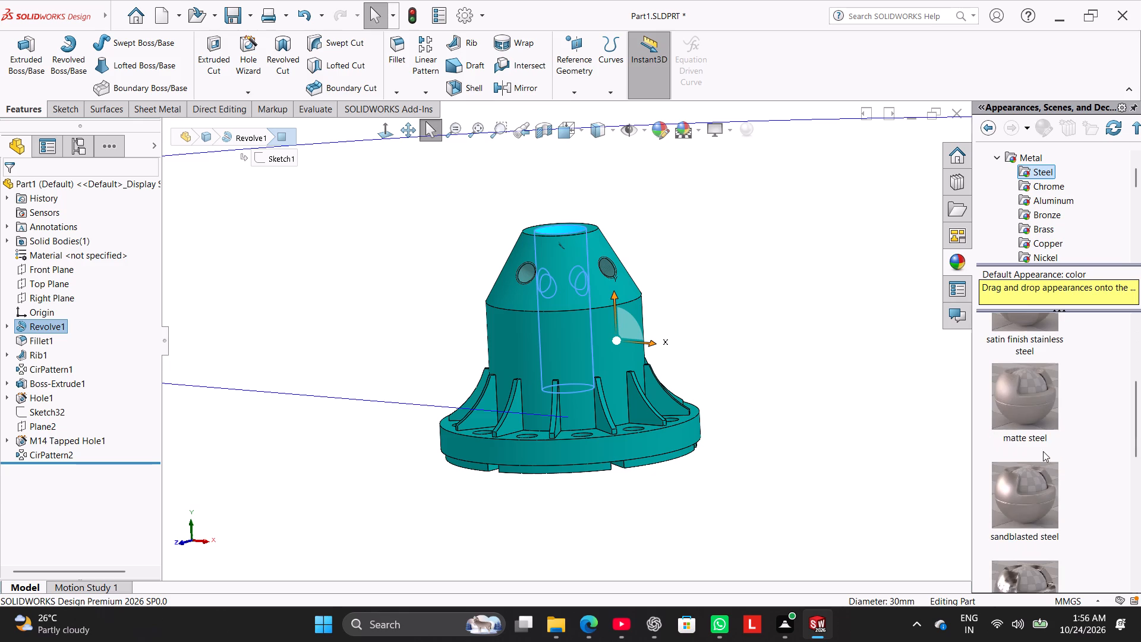
click(1021, 398)
double_click(1021, 405)
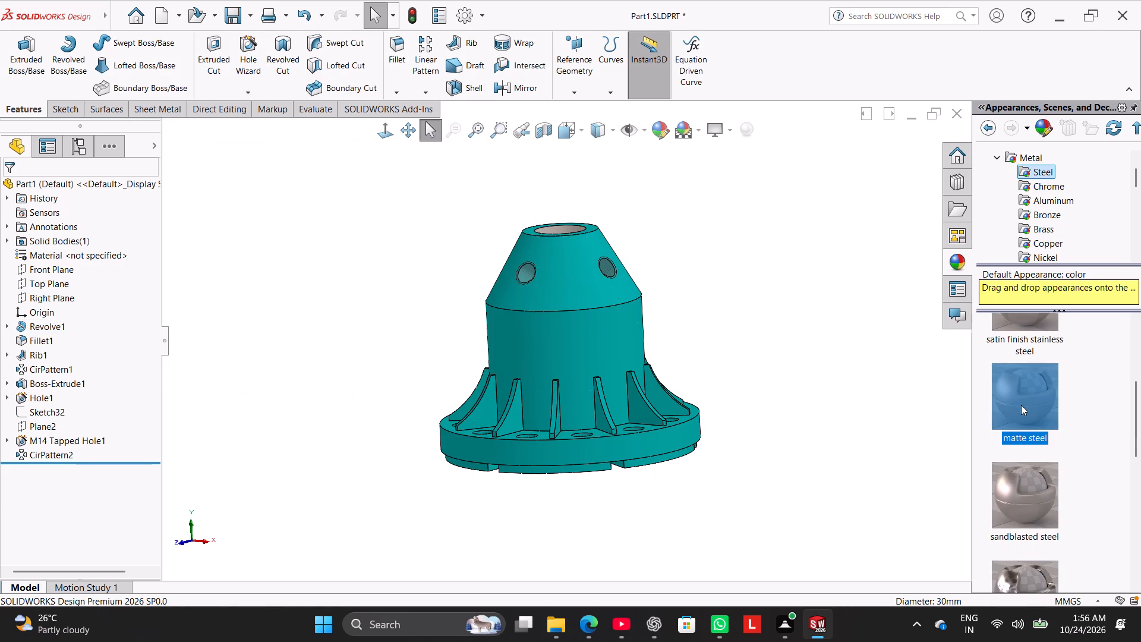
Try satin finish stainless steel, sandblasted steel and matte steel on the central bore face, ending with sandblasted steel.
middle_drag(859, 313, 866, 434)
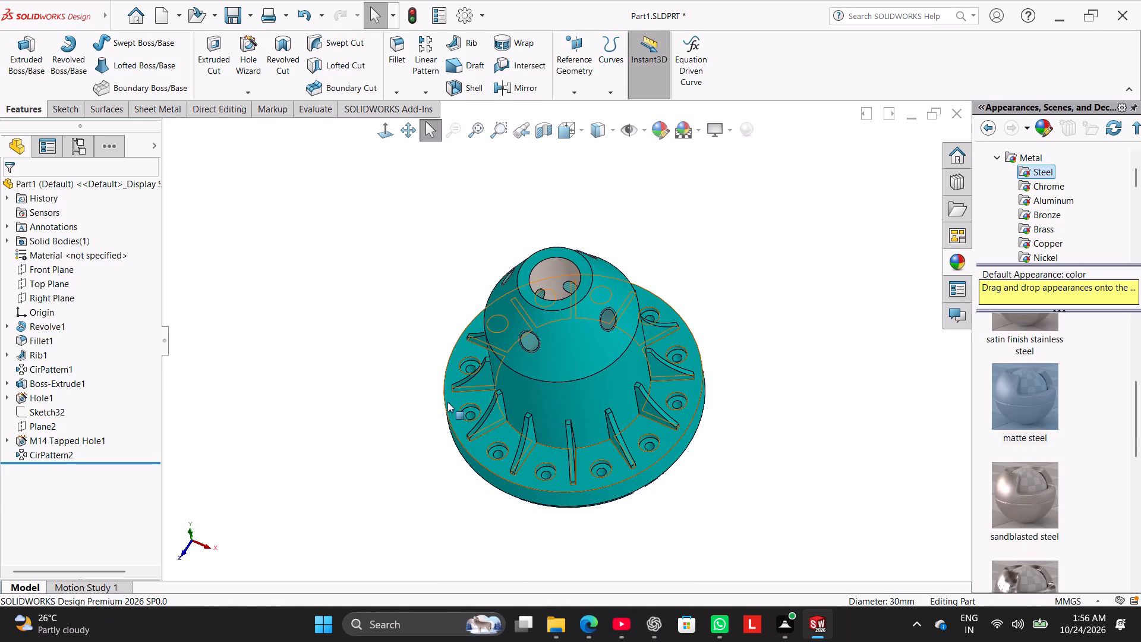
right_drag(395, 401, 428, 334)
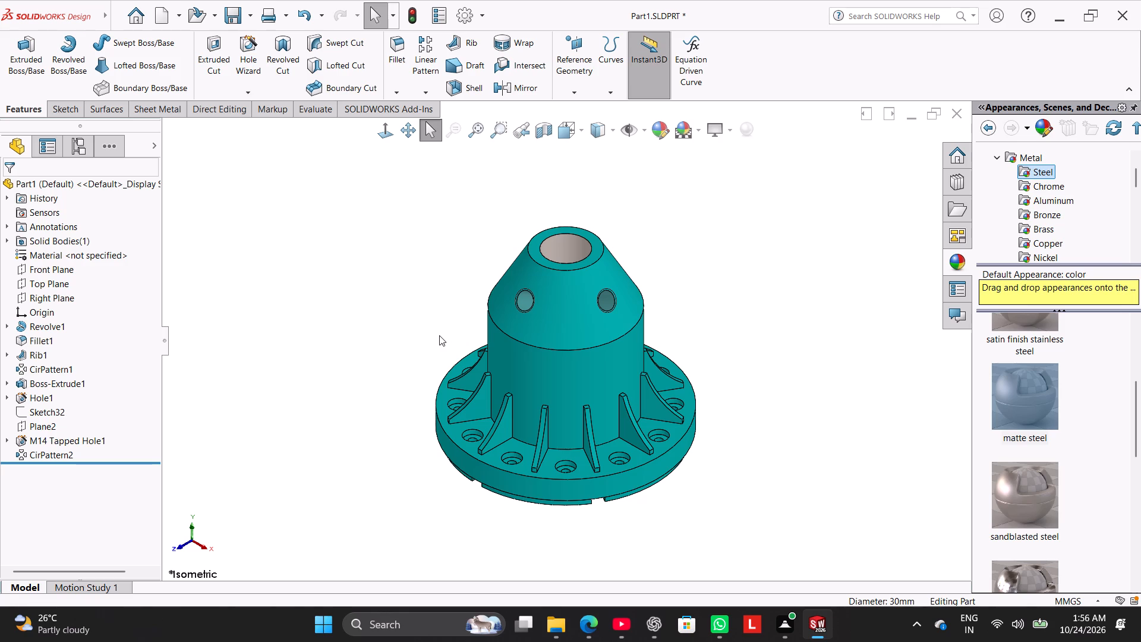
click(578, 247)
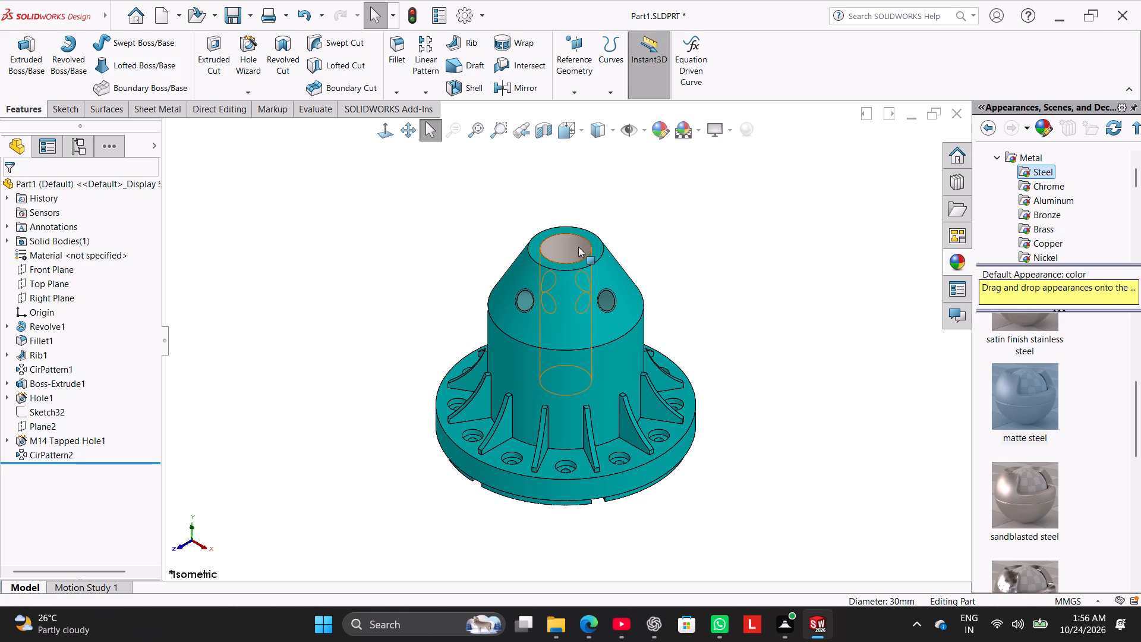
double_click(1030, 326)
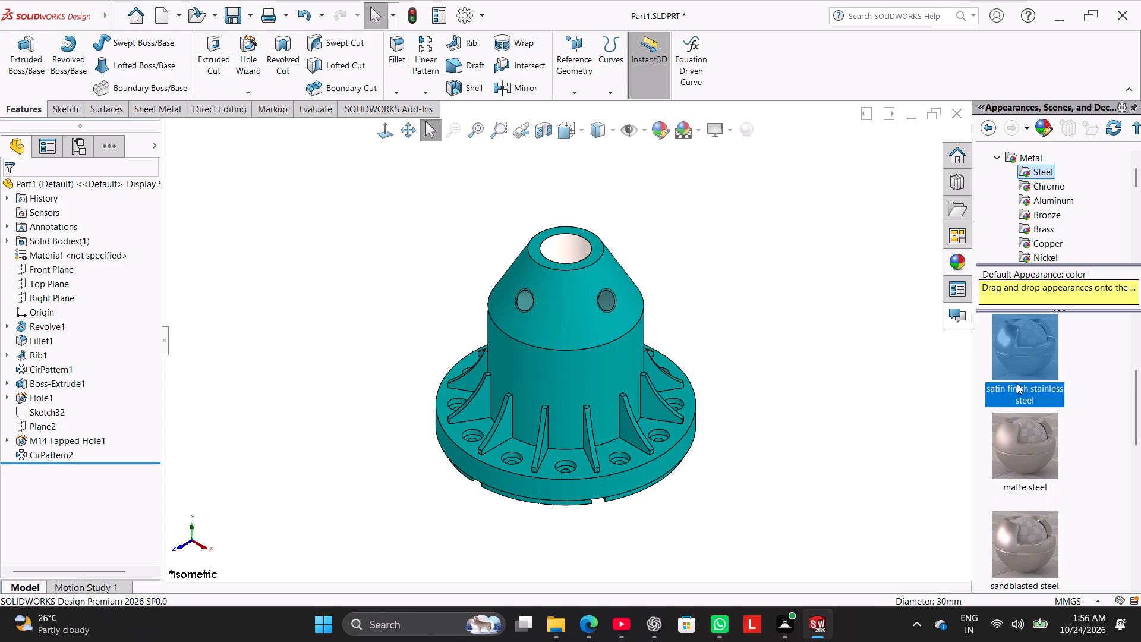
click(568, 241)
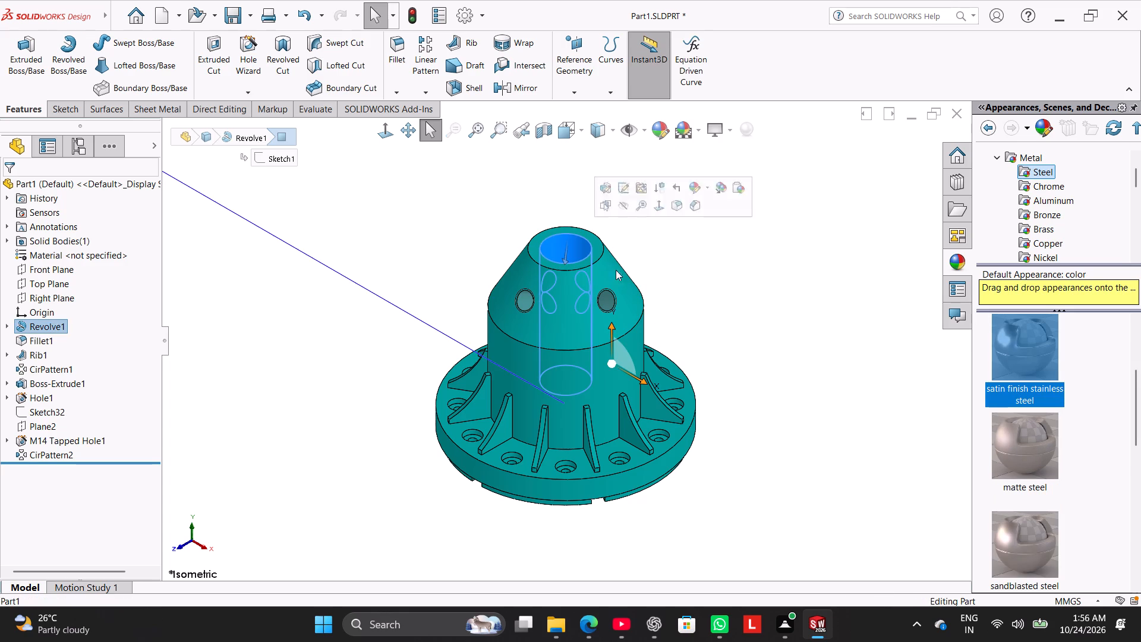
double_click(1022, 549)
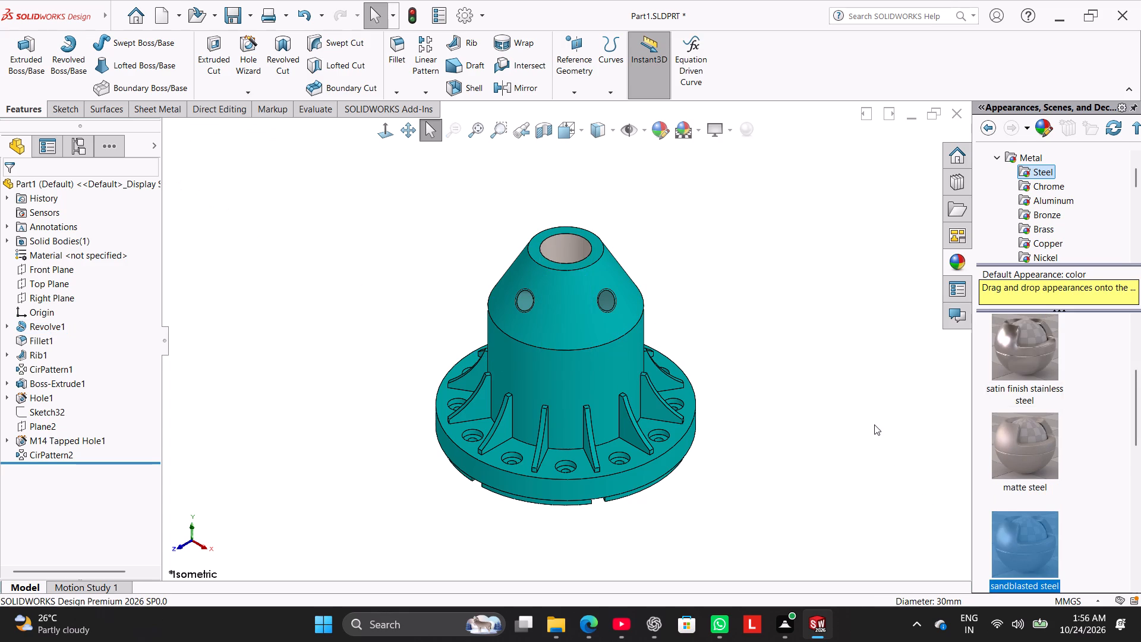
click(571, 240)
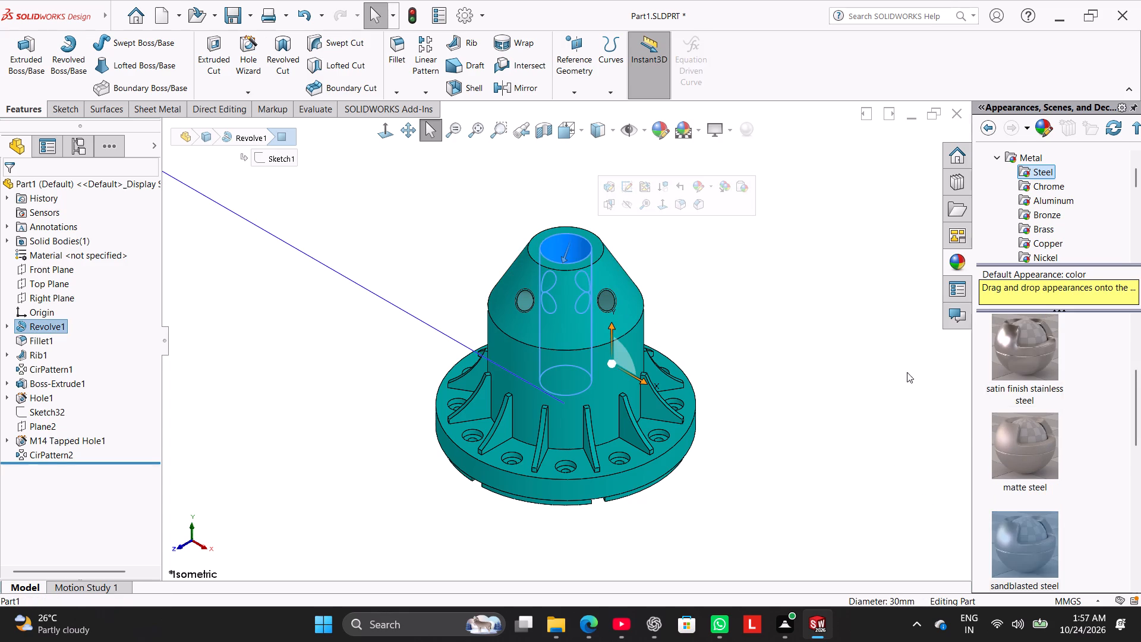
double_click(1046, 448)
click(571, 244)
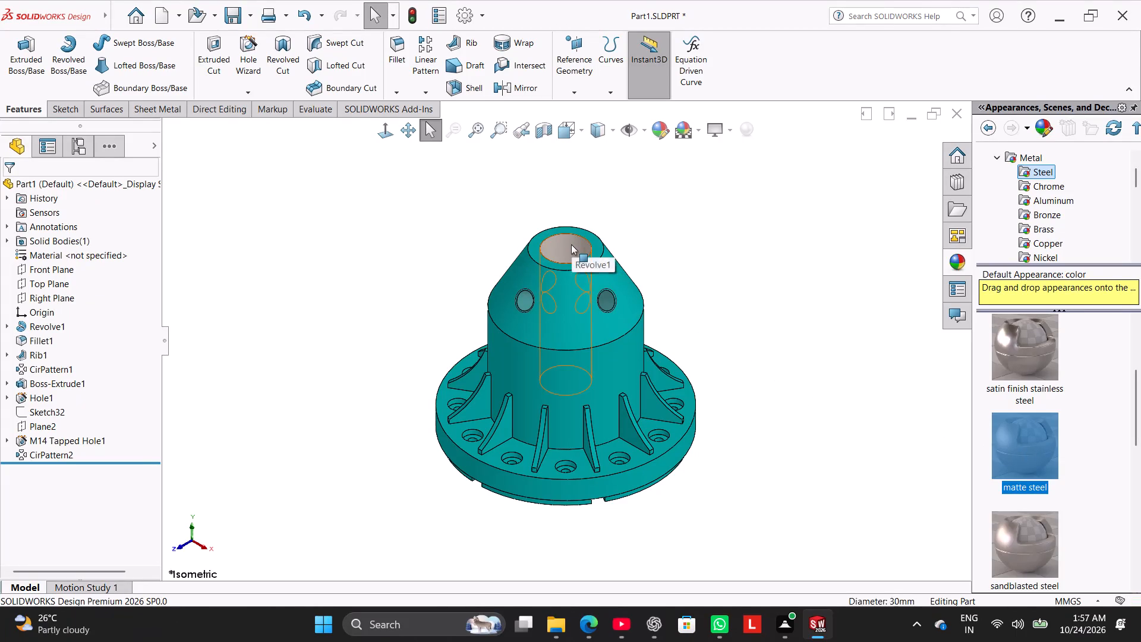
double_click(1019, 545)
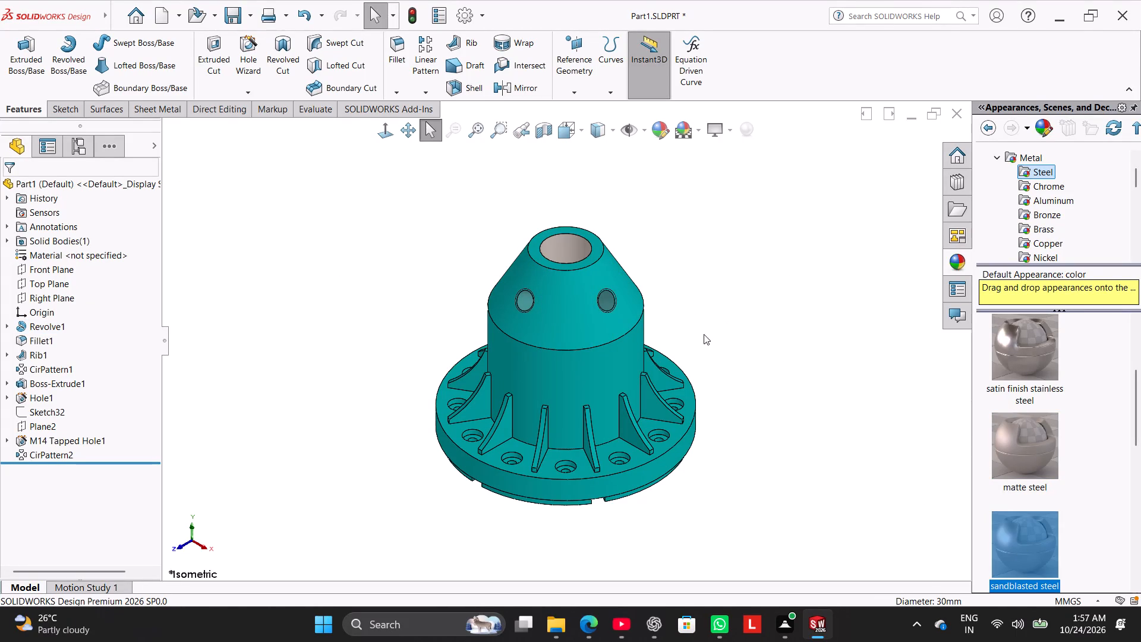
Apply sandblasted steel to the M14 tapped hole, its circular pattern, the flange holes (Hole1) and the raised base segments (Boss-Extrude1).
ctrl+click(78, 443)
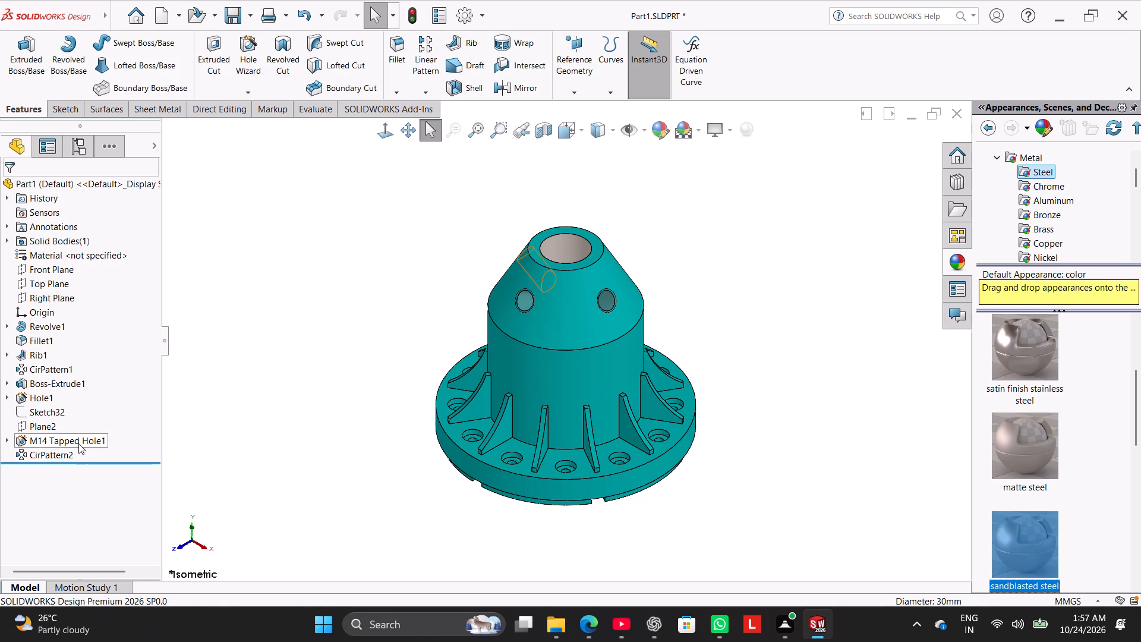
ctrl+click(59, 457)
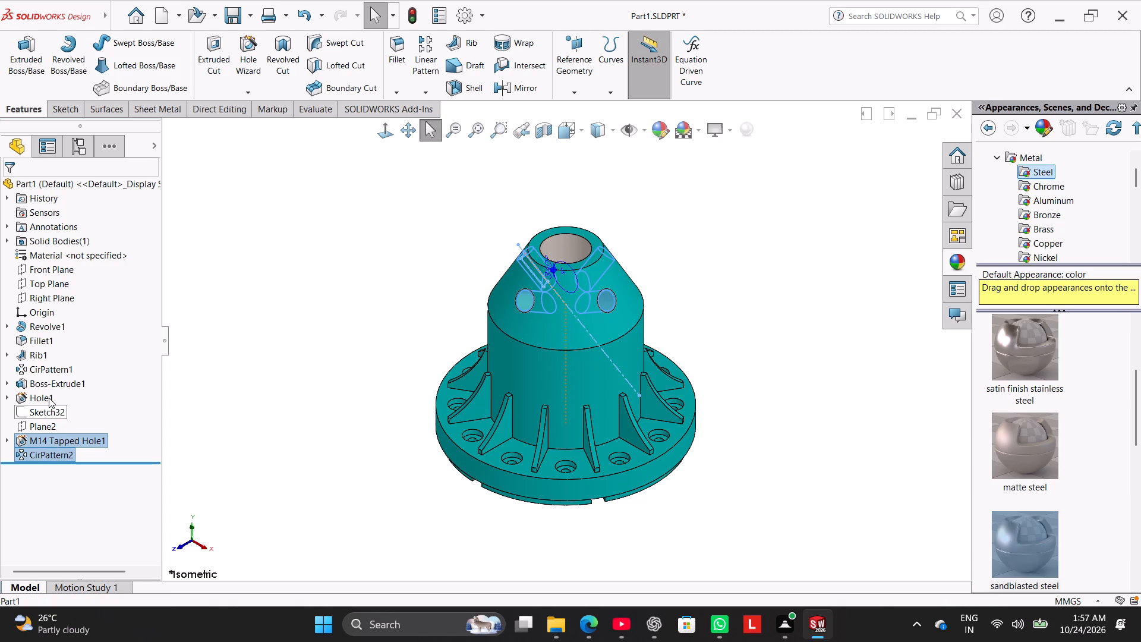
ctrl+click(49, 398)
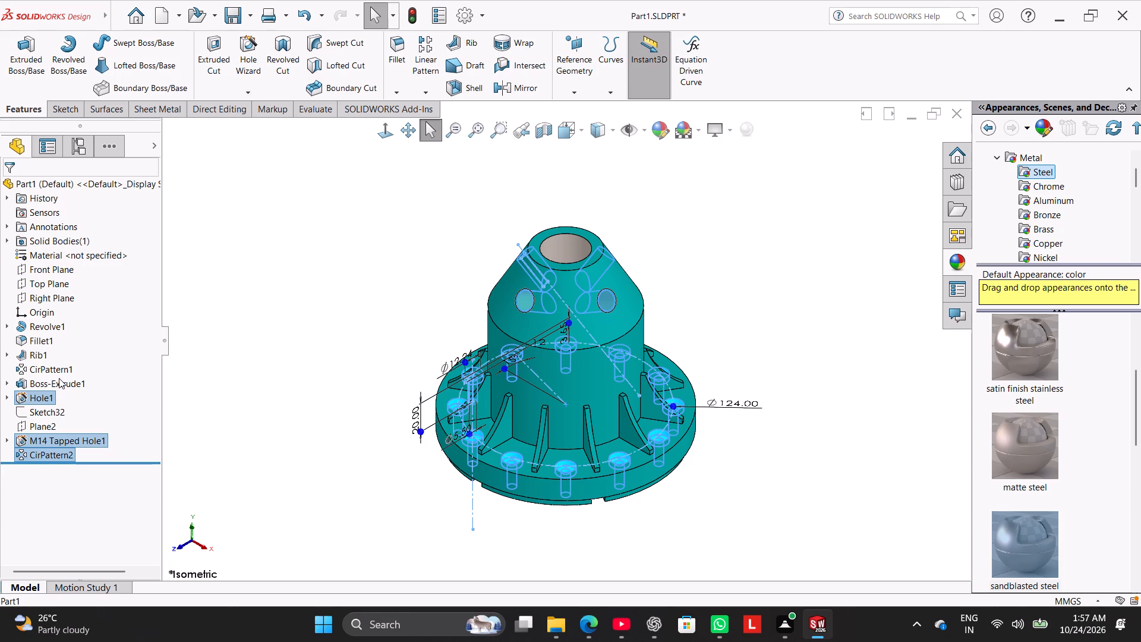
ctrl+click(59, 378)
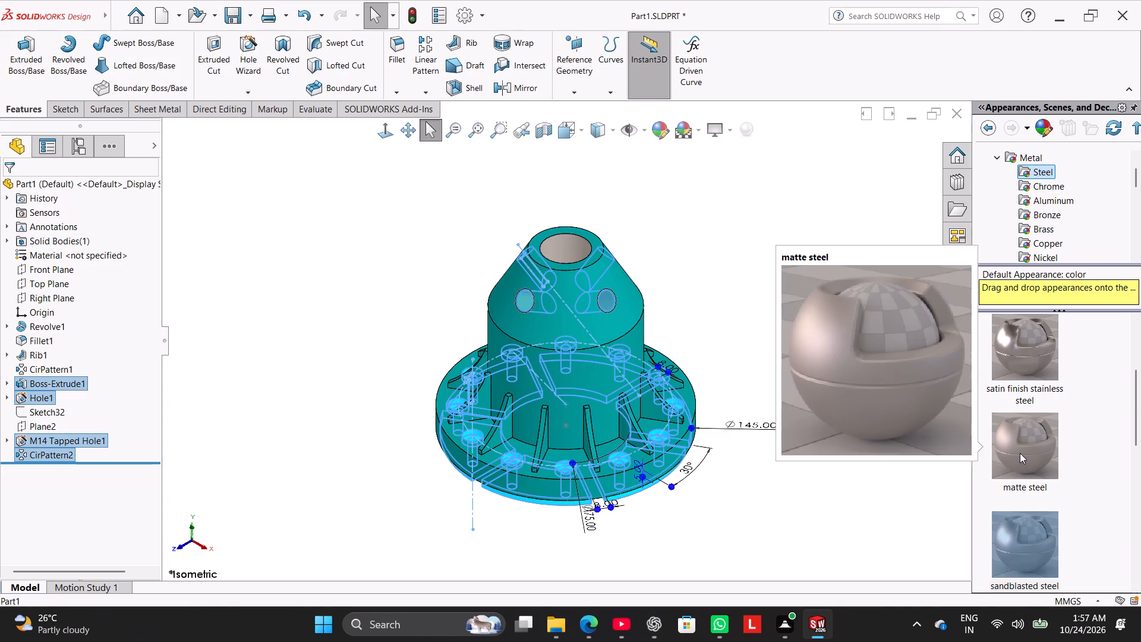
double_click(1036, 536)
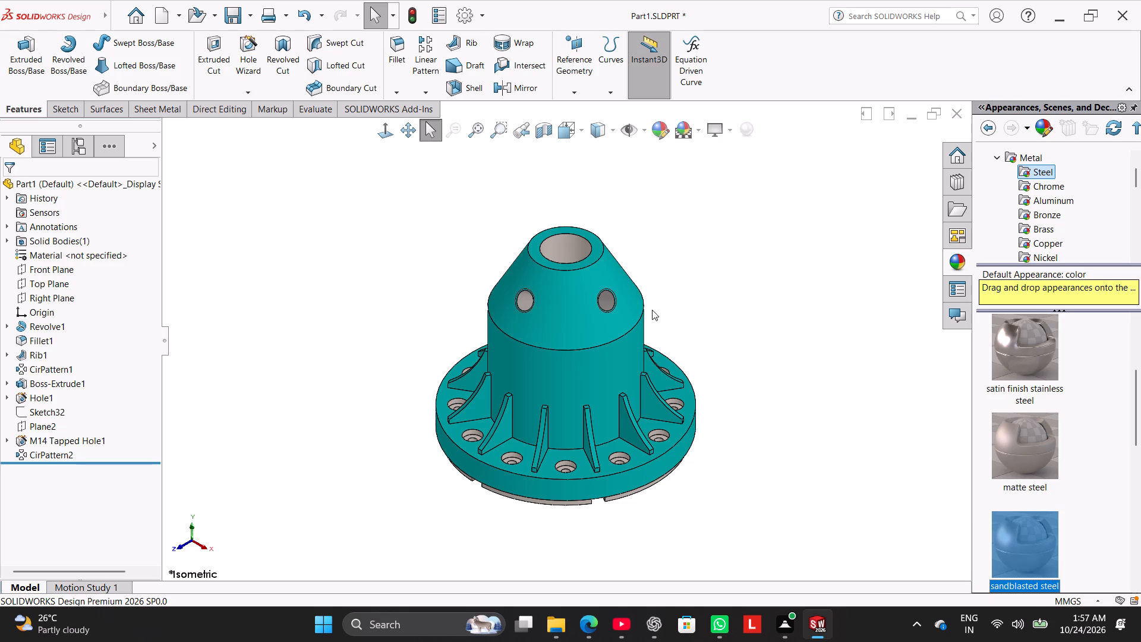
Change the central bore face's appearance to matte steel.
click(569, 247)
double_click(1024, 451)
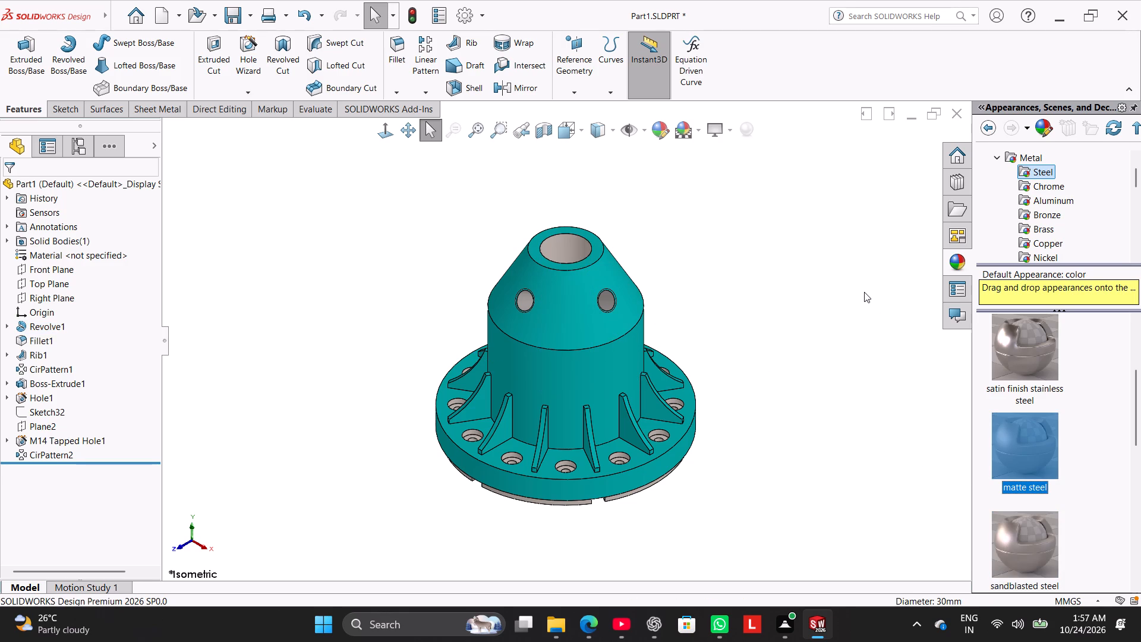
Apply matte steel to the M14 tapped hole, its circular pattern, the flange holes (Hole1) and the raised base segments (Boss-Extrude1).
ctrl+click(62, 456)
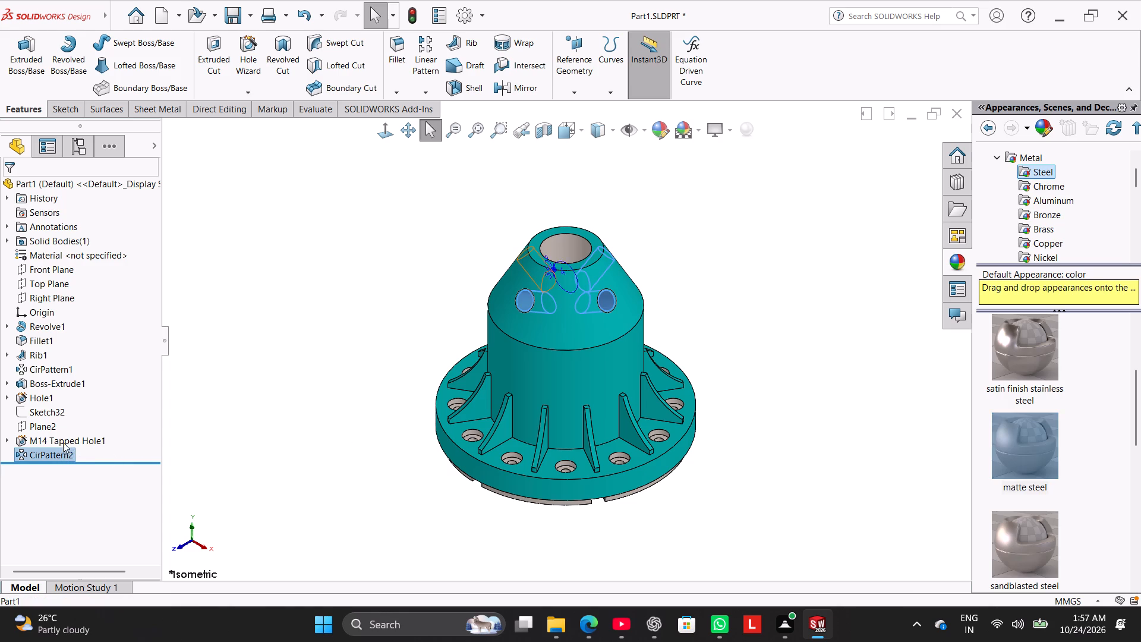
ctrl+click(63, 442)
ctrl+click(49, 399)
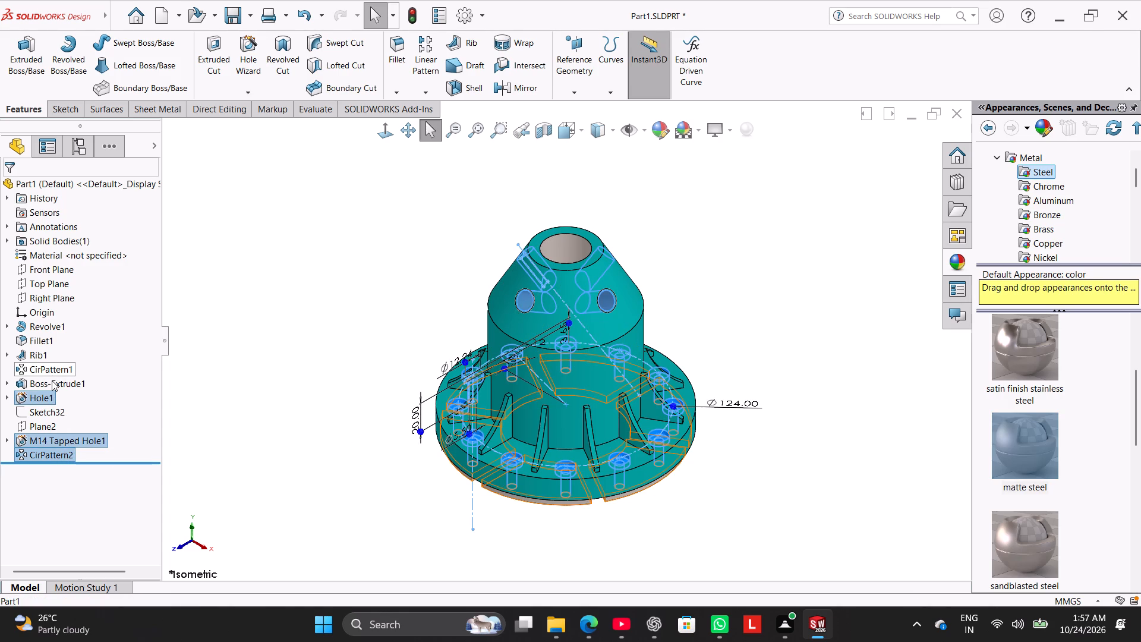
ctrl+click(52, 380)
double_click(1029, 457)
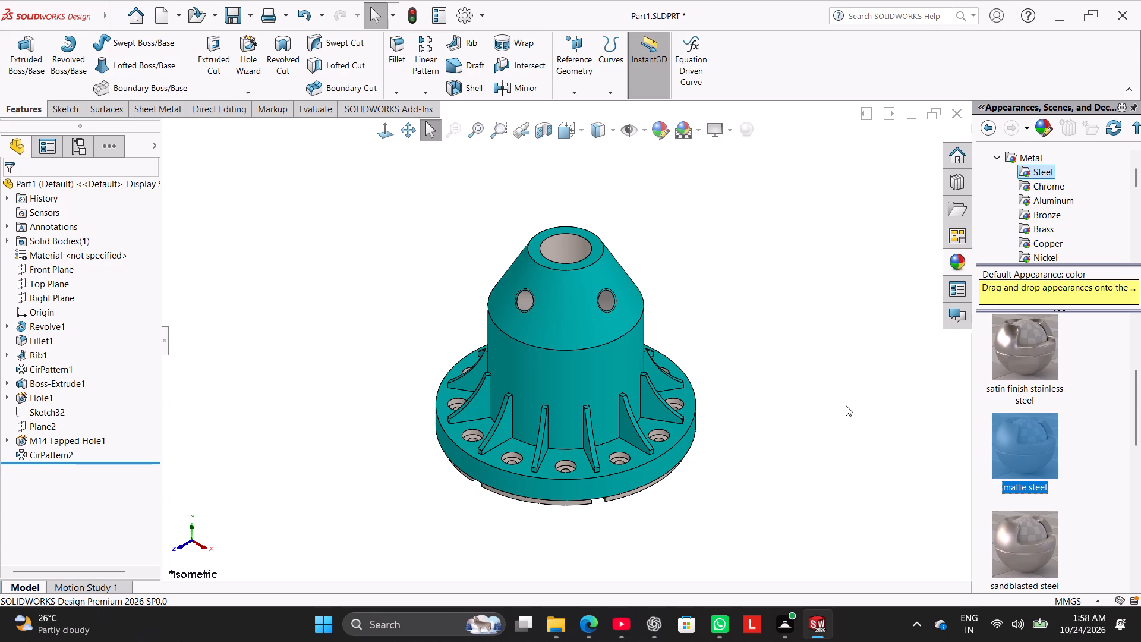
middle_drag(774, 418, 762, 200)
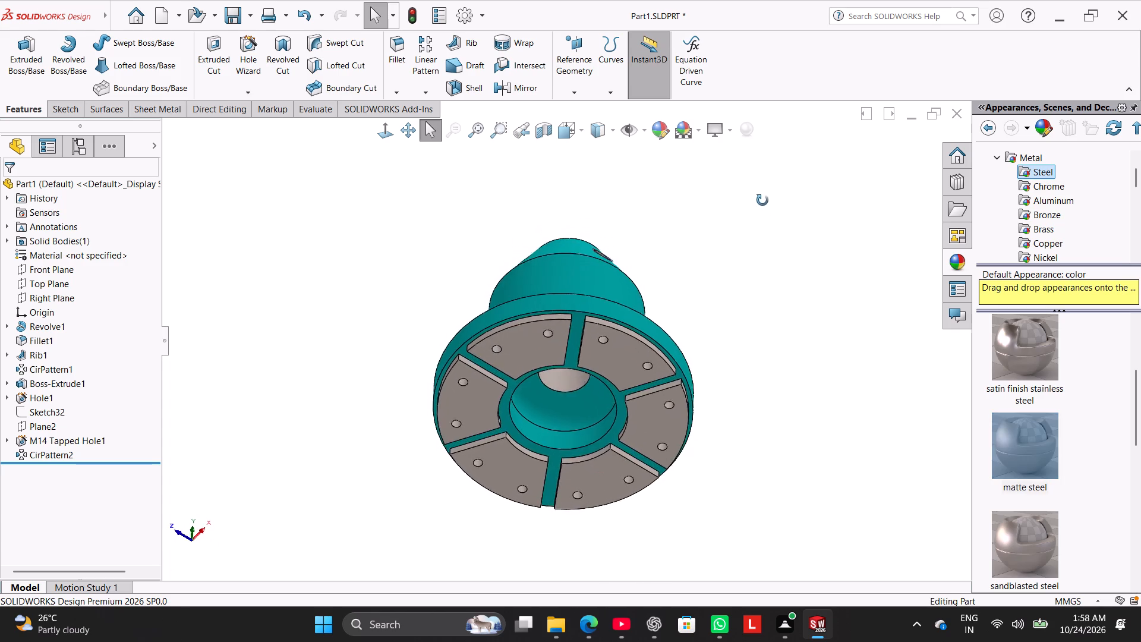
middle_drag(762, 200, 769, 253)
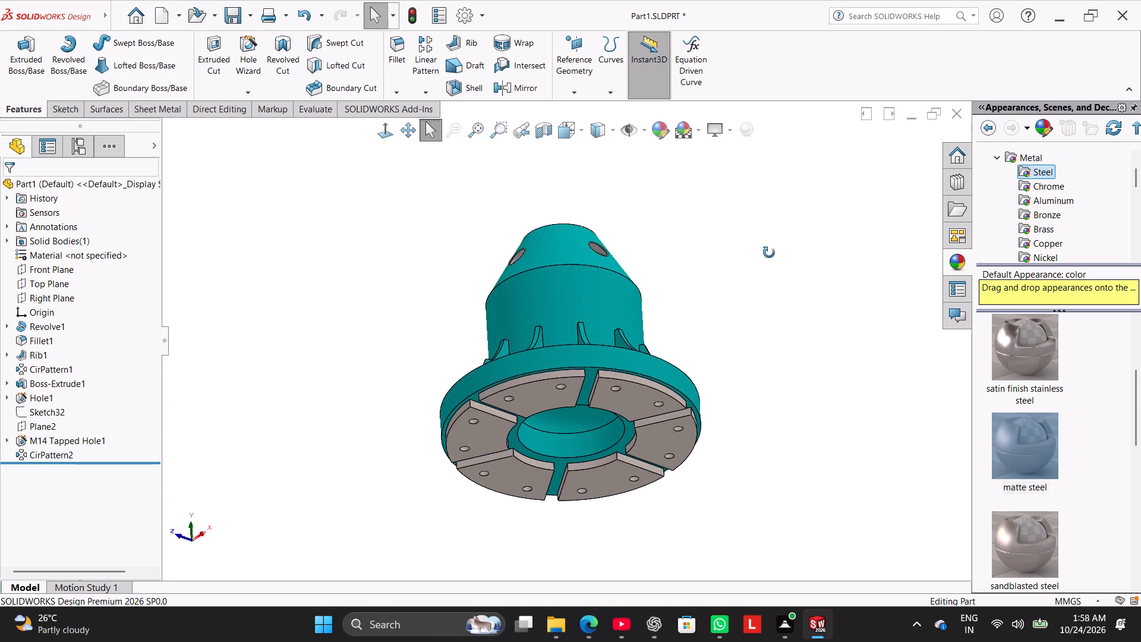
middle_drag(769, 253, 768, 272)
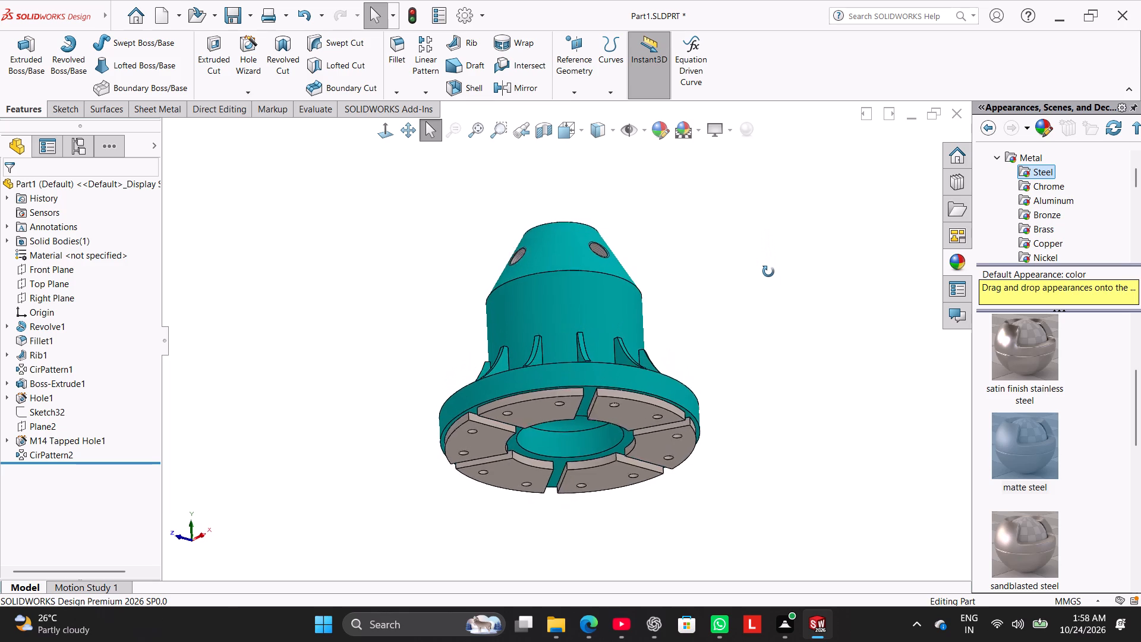
Save the part in isometric view as "Finned Flanged Valve Housing" in the Worked folder, copying the run name from the ChatGPT page.
middle_drag(768, 272, 765, 443)
right_drag(328, 417, 437, 301)
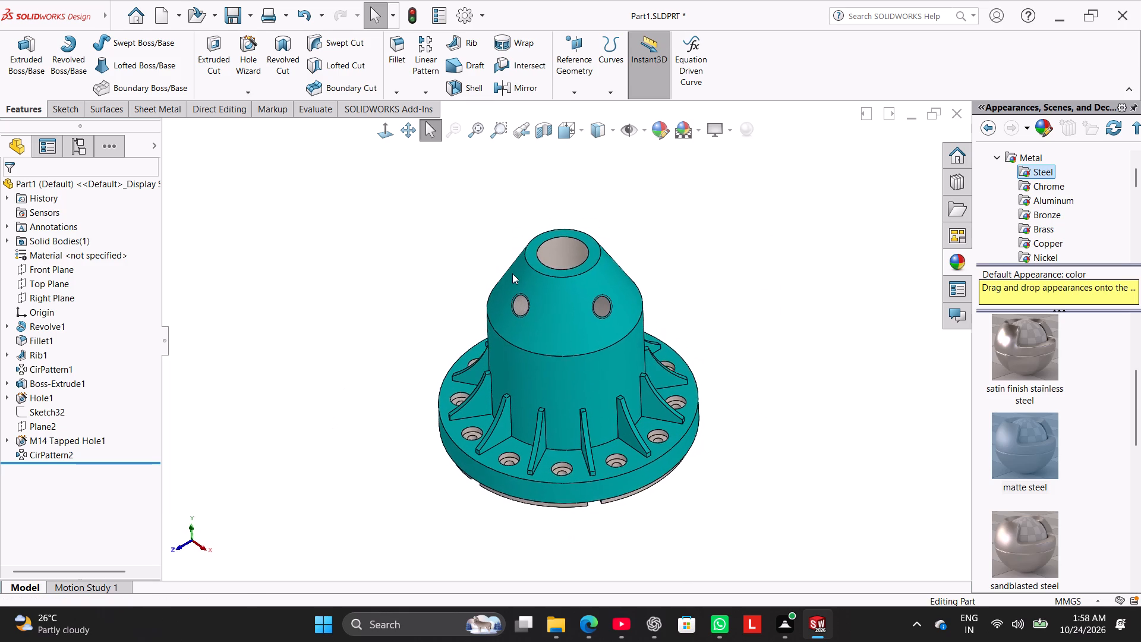
click(283, 8)
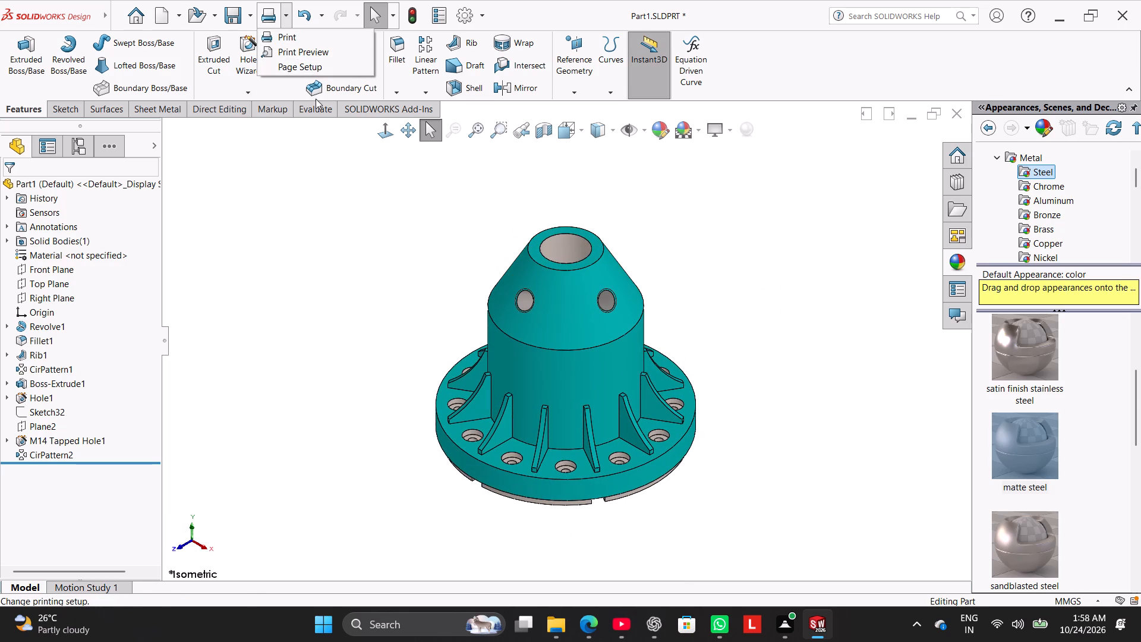
click(248, 12)
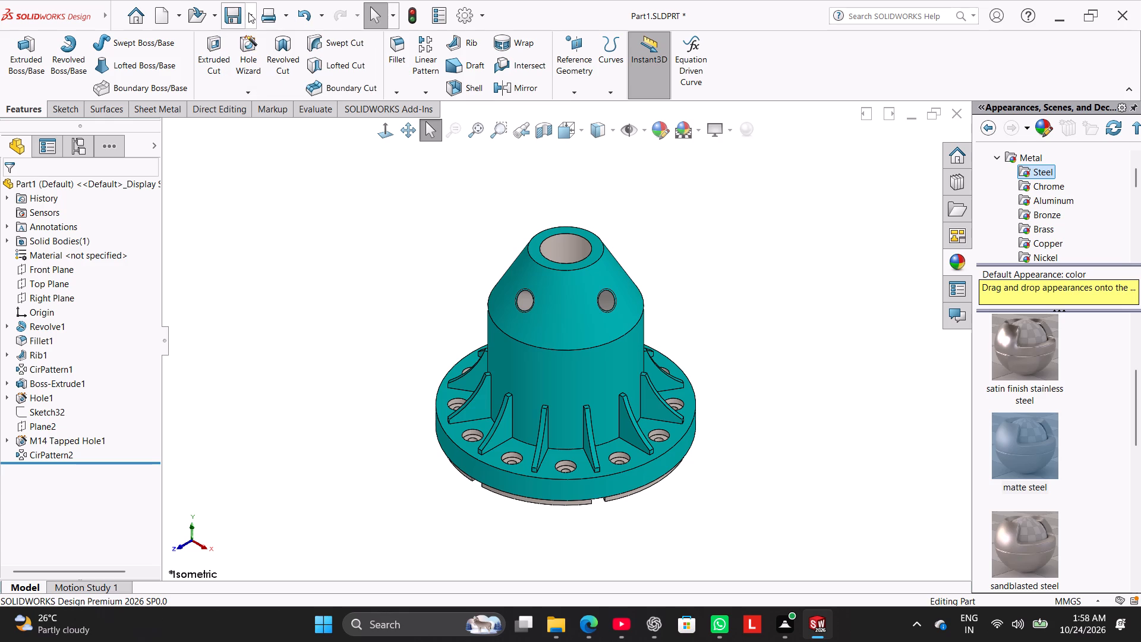
click(253, 19)
click(265, 47)
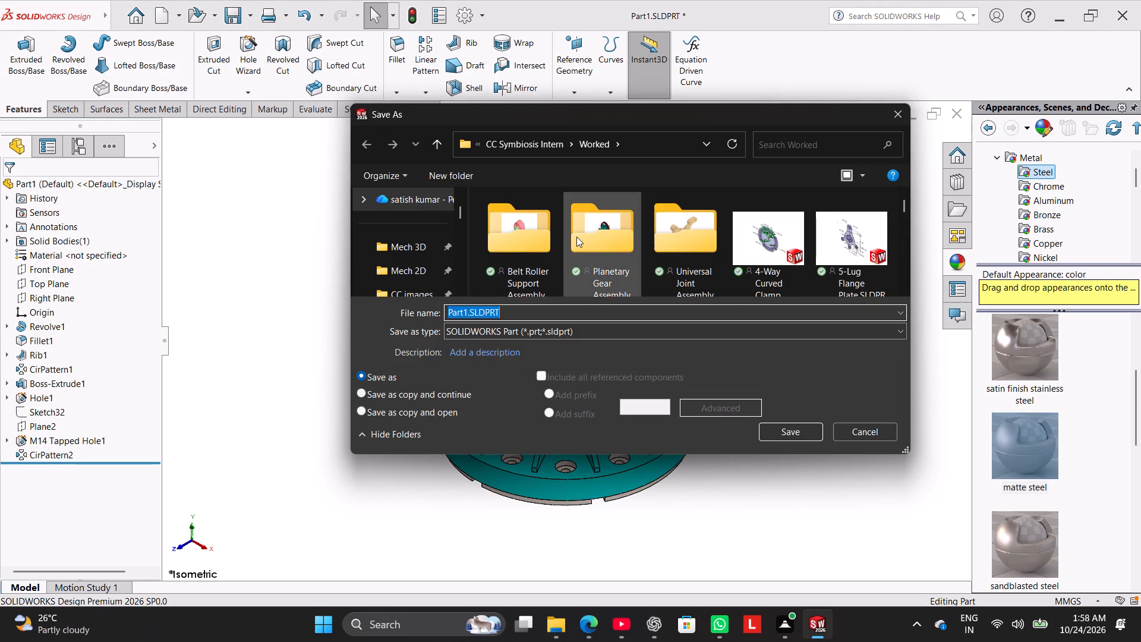
key(ctrl+v)
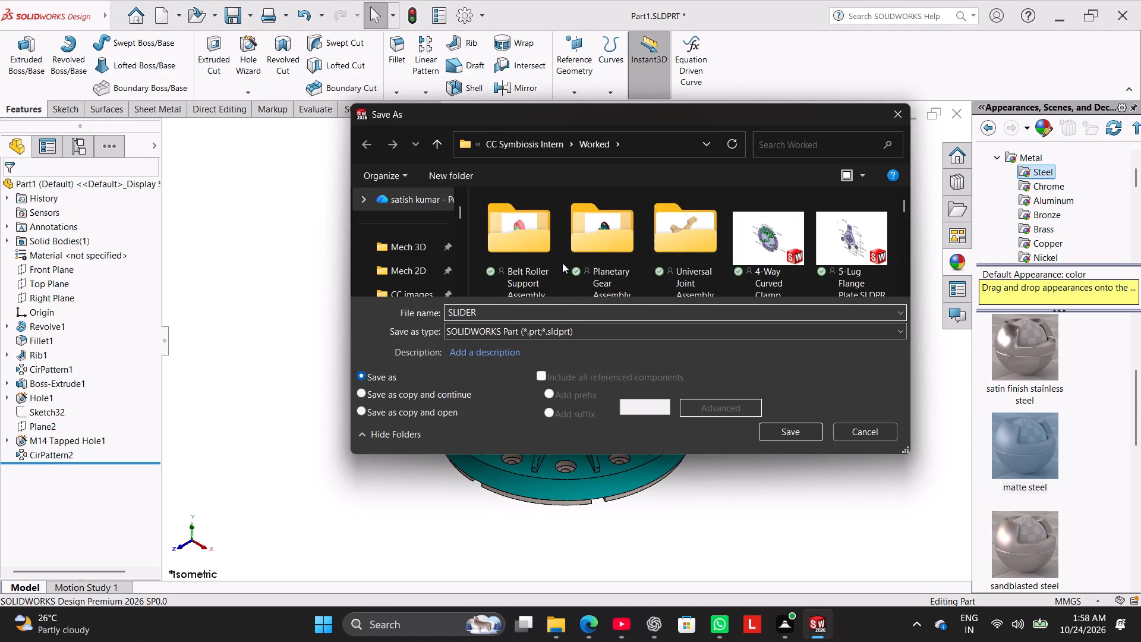
click(660, 617)
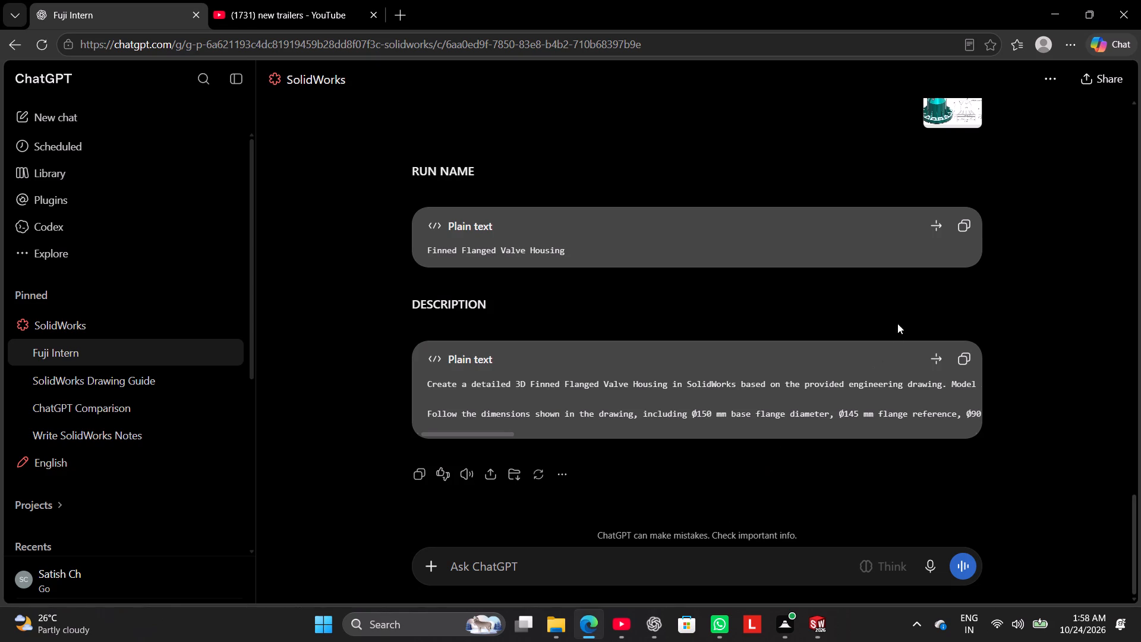
click(972, 221)
click(828, 641)
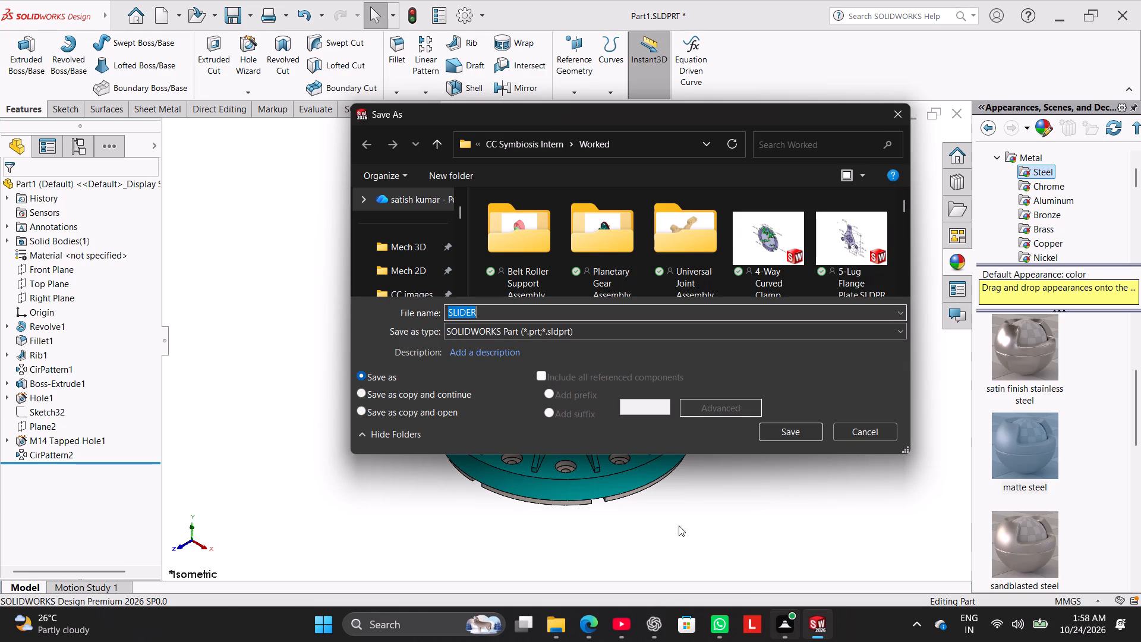
key(ctrl+v)
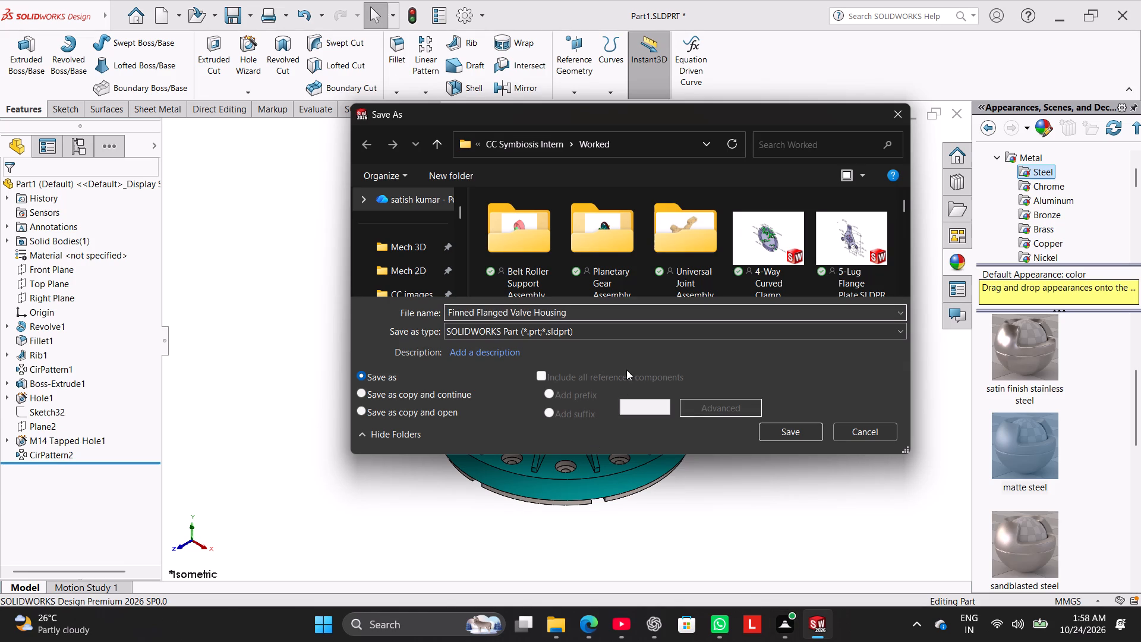
click(783, 435)
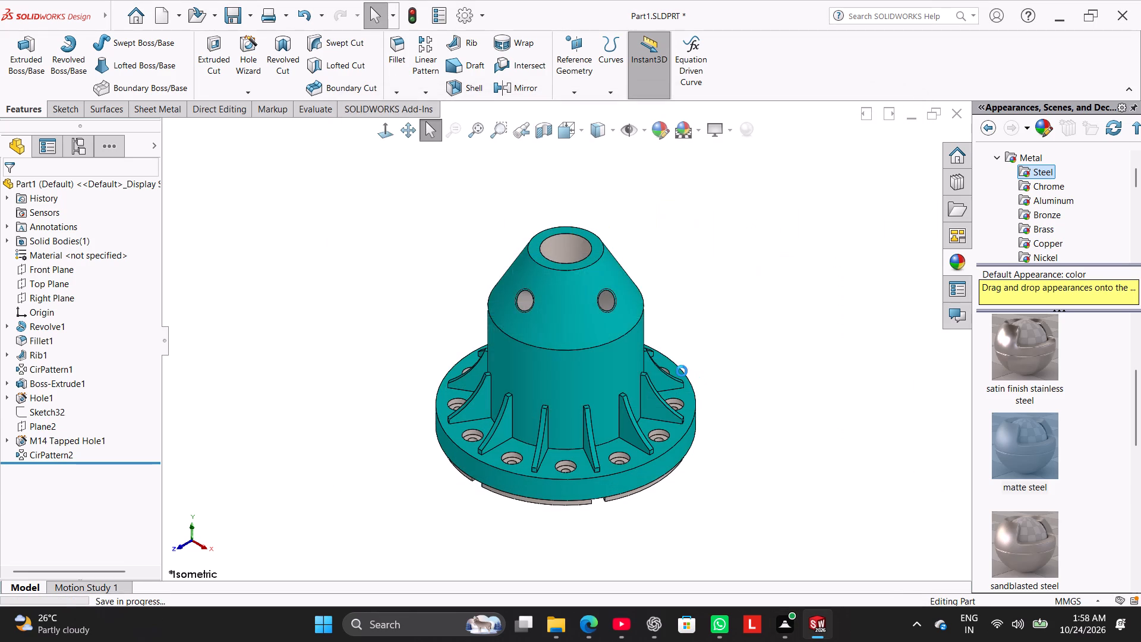
Save a copy of the finished part in Adobe Portable Document Format (*.pdf) in the Worked folder.
click(250, 10)
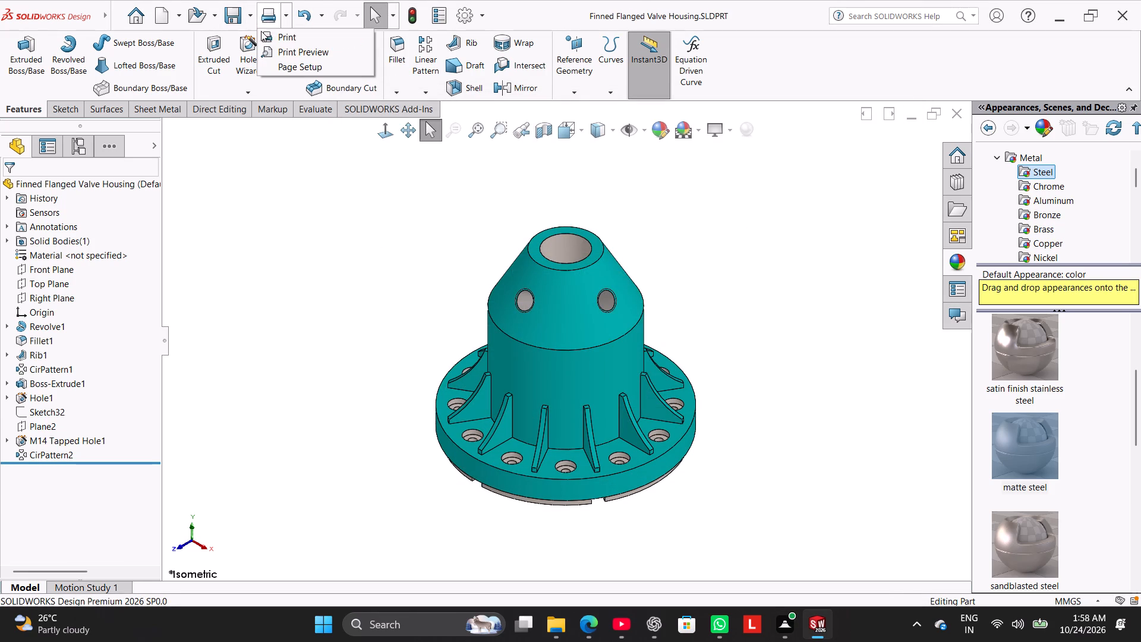
click(257, 50)
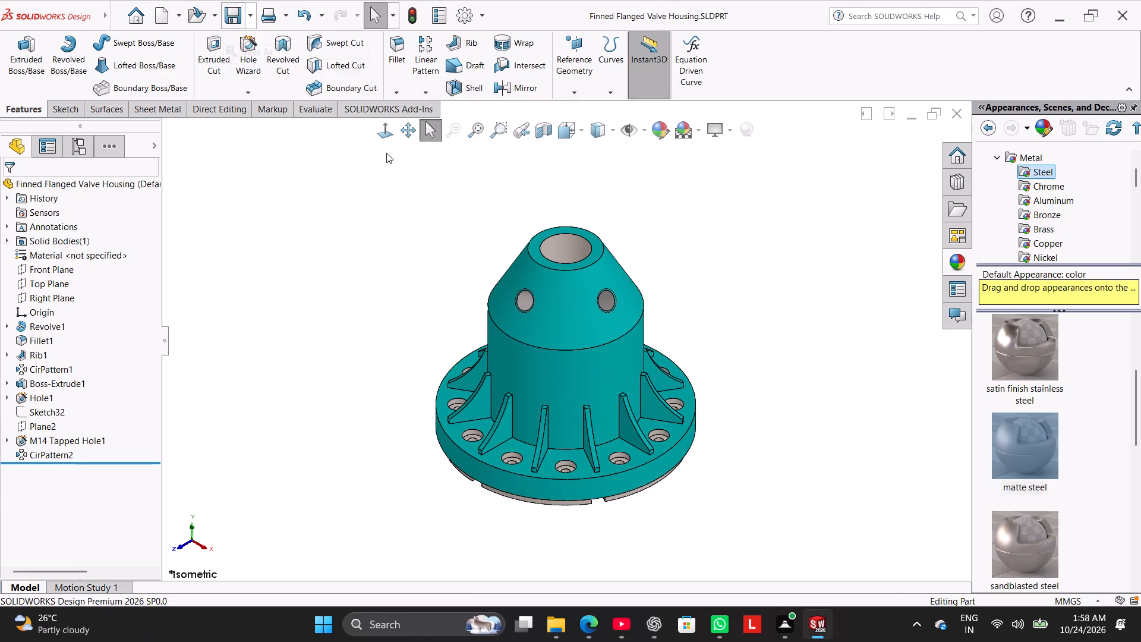
click(613, 326)
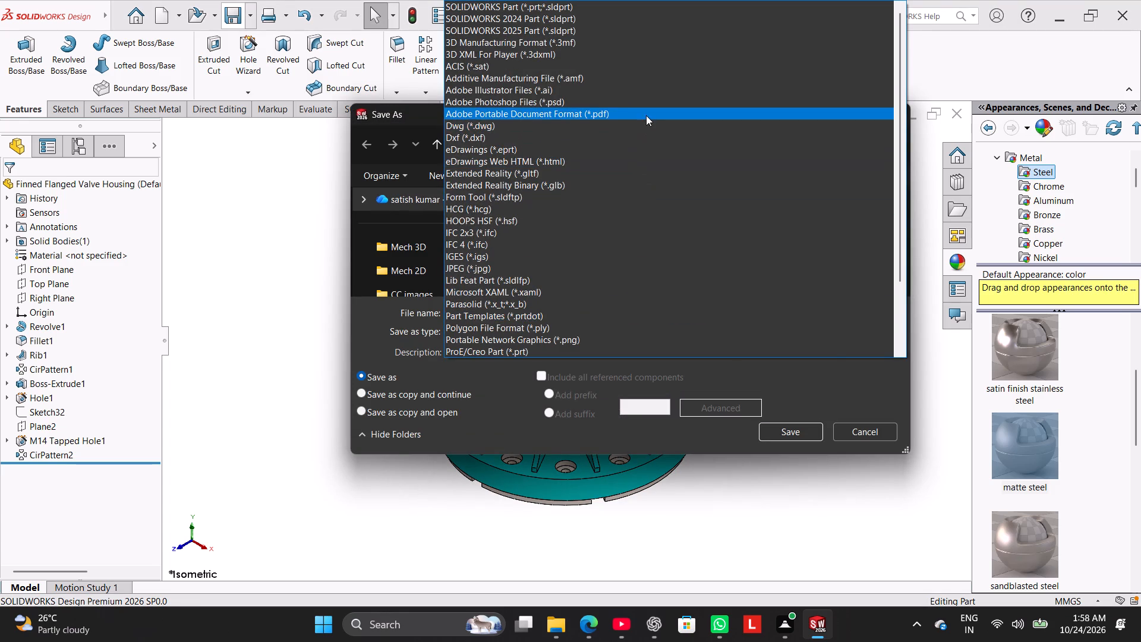
click(647, 115)
click(781, 460)
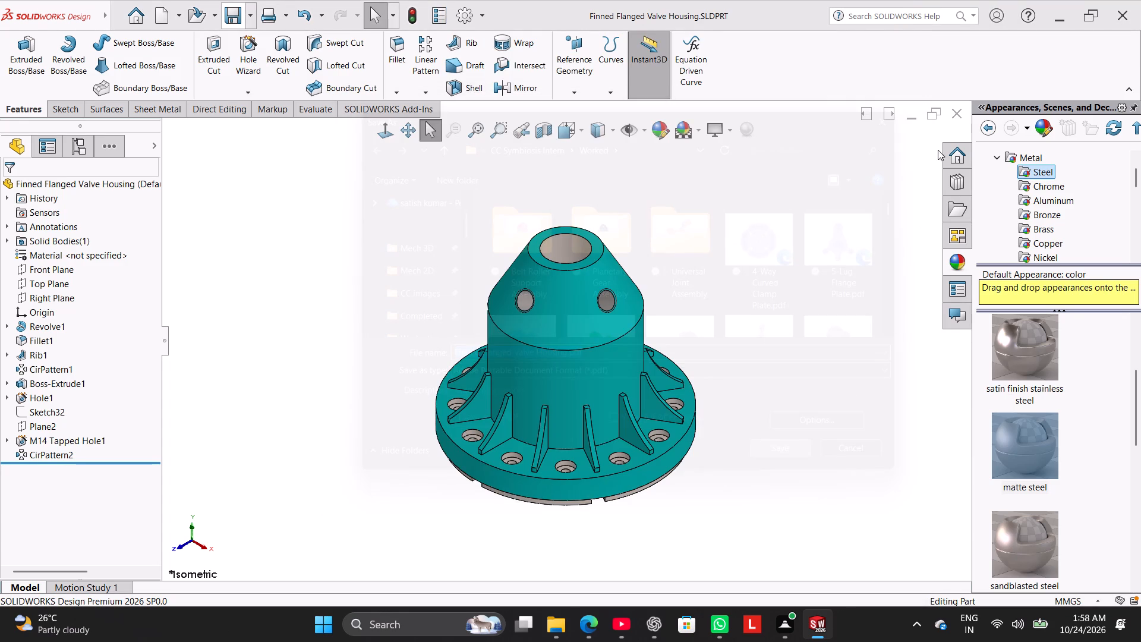
Close the Finned Flanged Valve Housing part document.
click(951, 114)
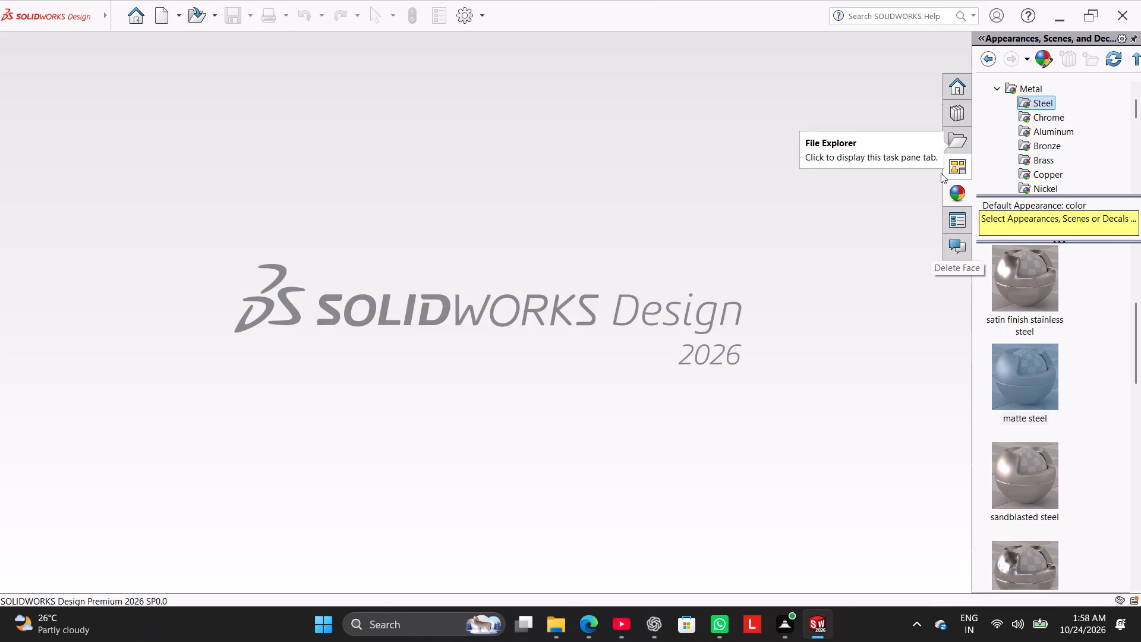